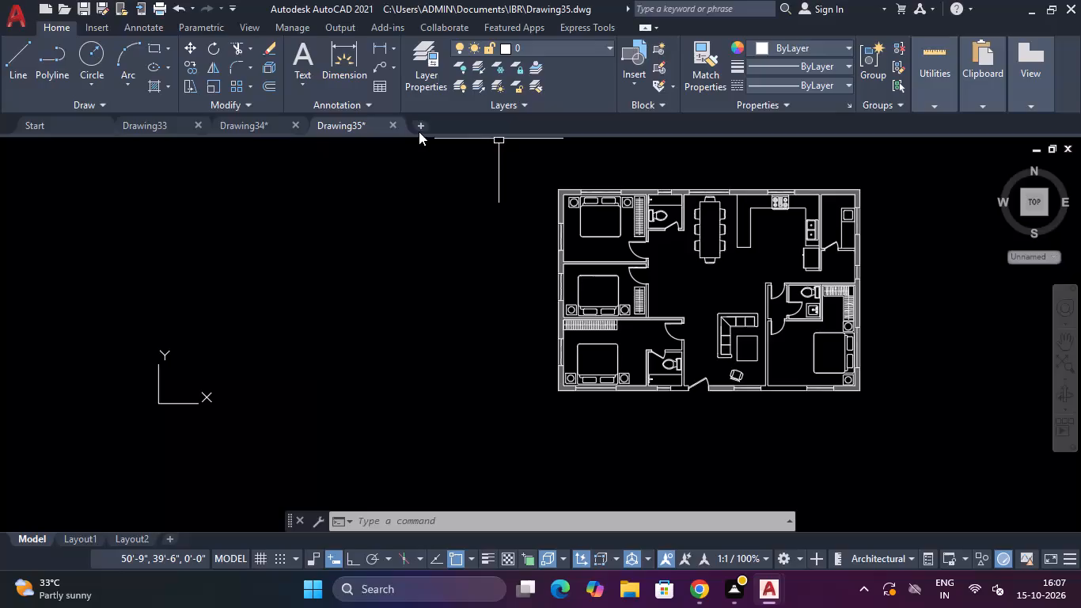
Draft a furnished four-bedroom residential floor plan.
Create a new blank drawing.
left_click(421, 131)
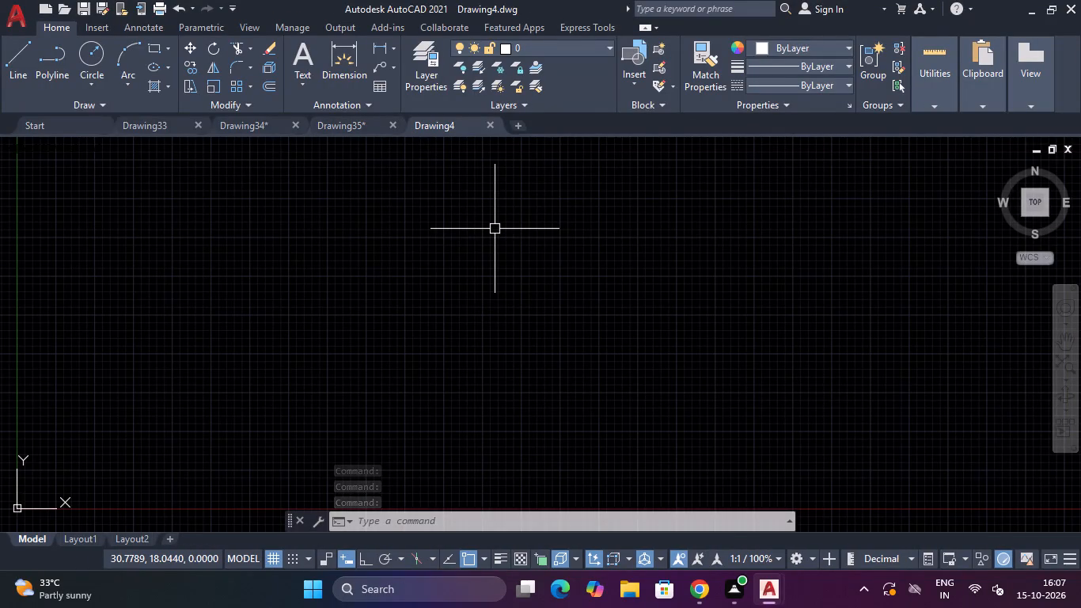
In Drawing35, check the floor plan's overall width along its lower outer wall with a linear dimension, without placing it.
left_click(379, 120)
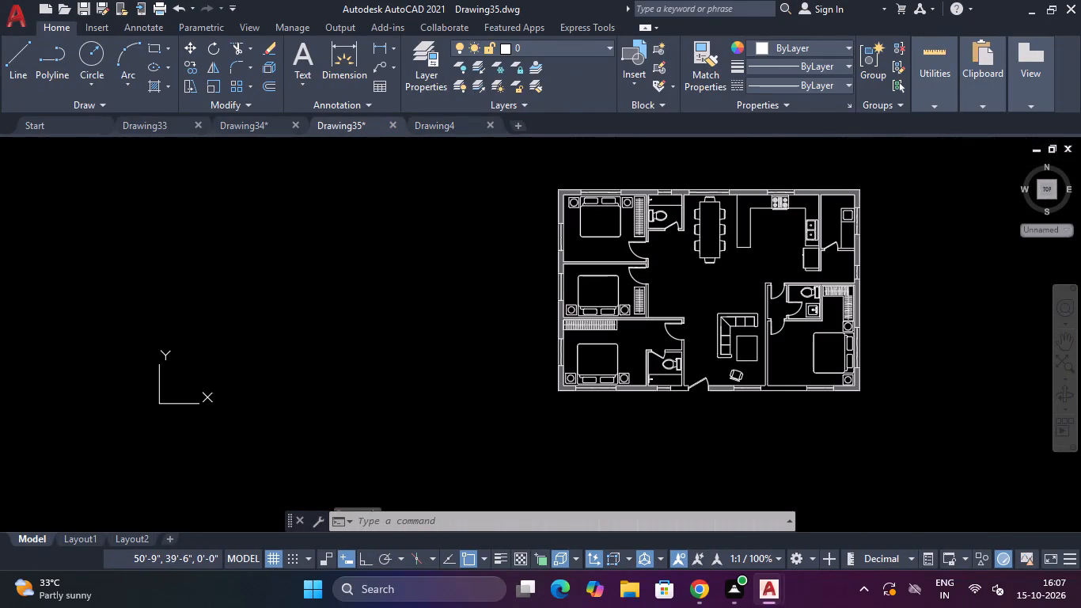
type("DLI")
key("space")
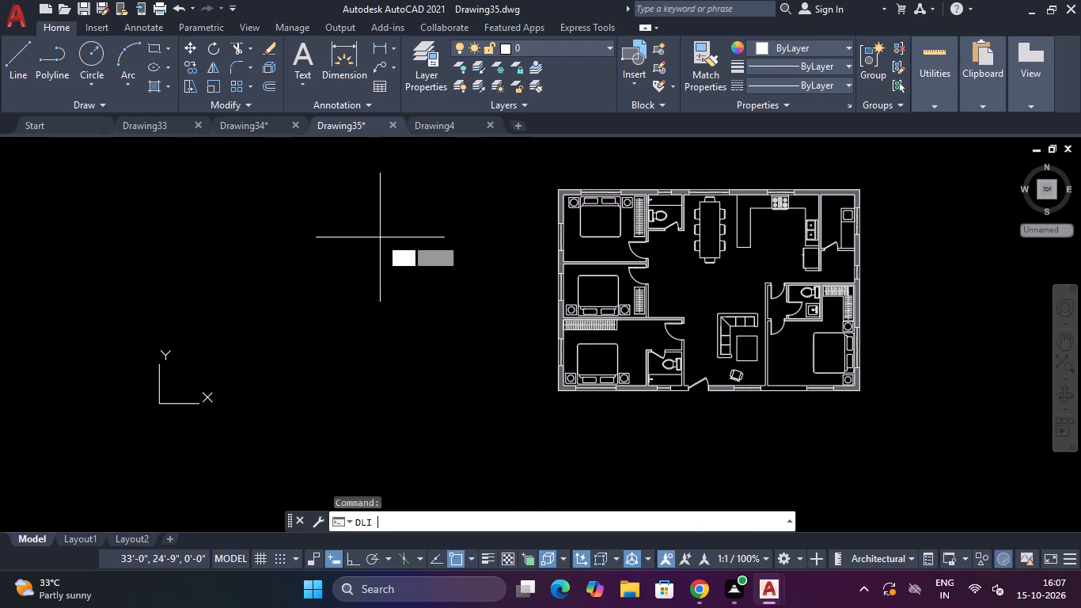
left_click(557, 396)
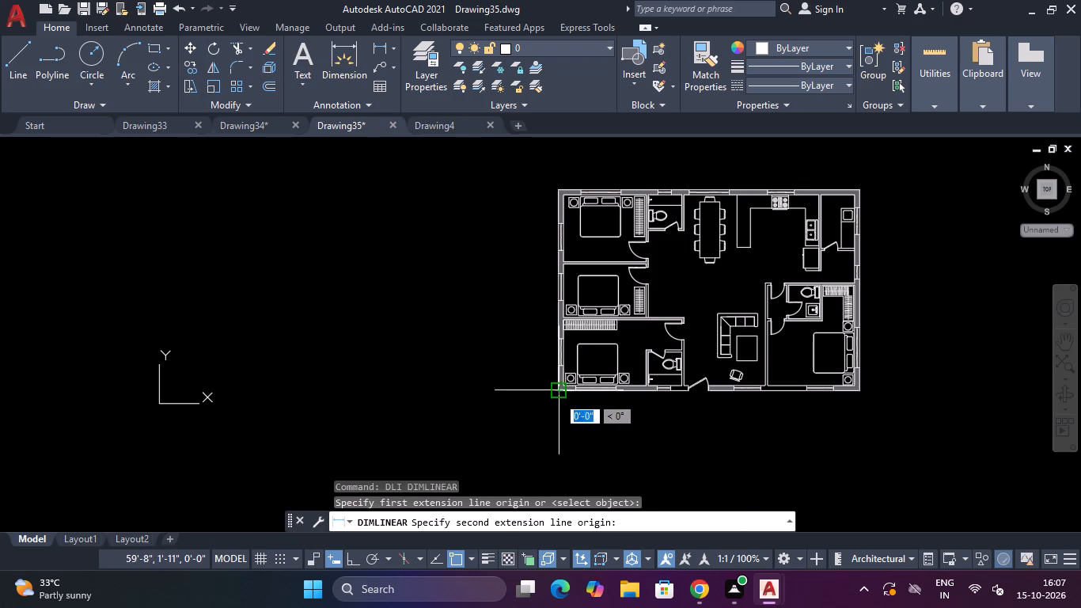
left_click(862, 391)
scroll(814, 456, "up", 3)
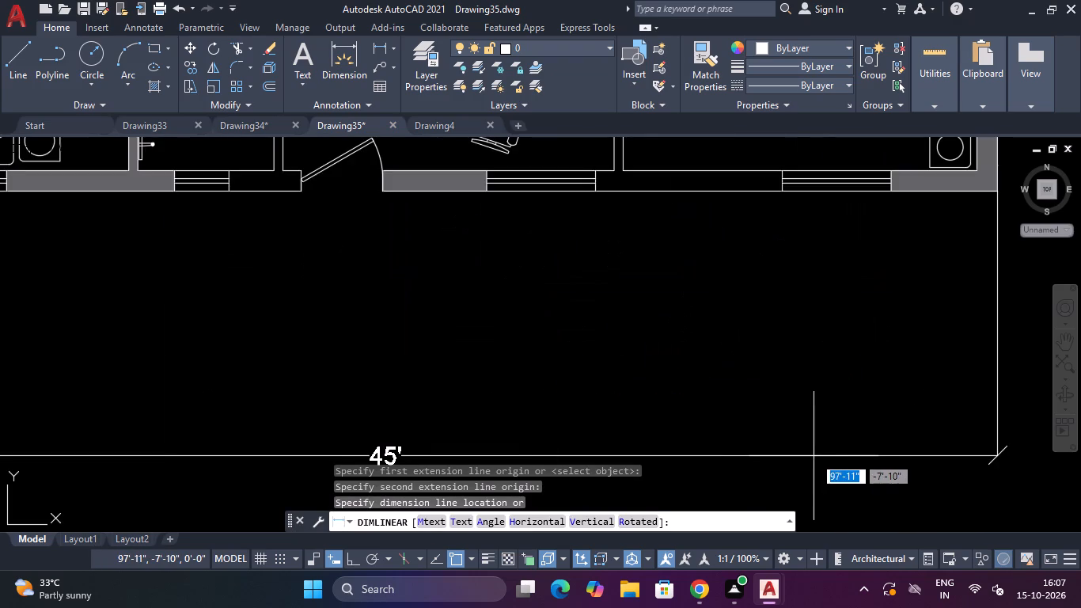
scroll(814, 456, "down", 6)
key("Escape")
Check the floor plan's overall depth between the outer corners of its west wall with a linear dimension, without placing it.
scroll(778, 371, "up", 3)
key("space")
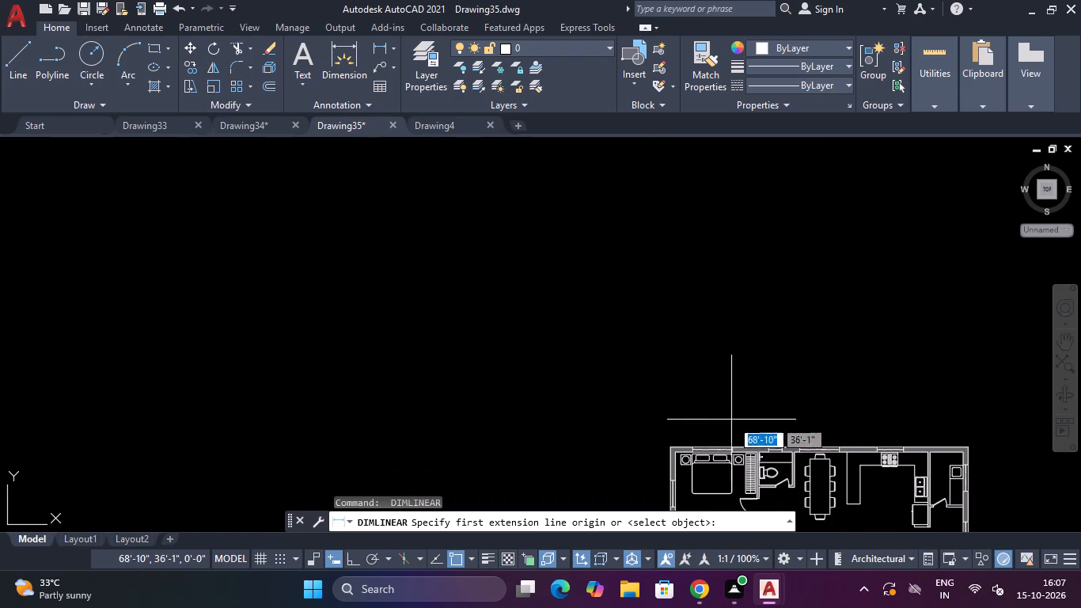
scroll(697, 421, "down", 4)
scroll(696, 462, "up", 4)
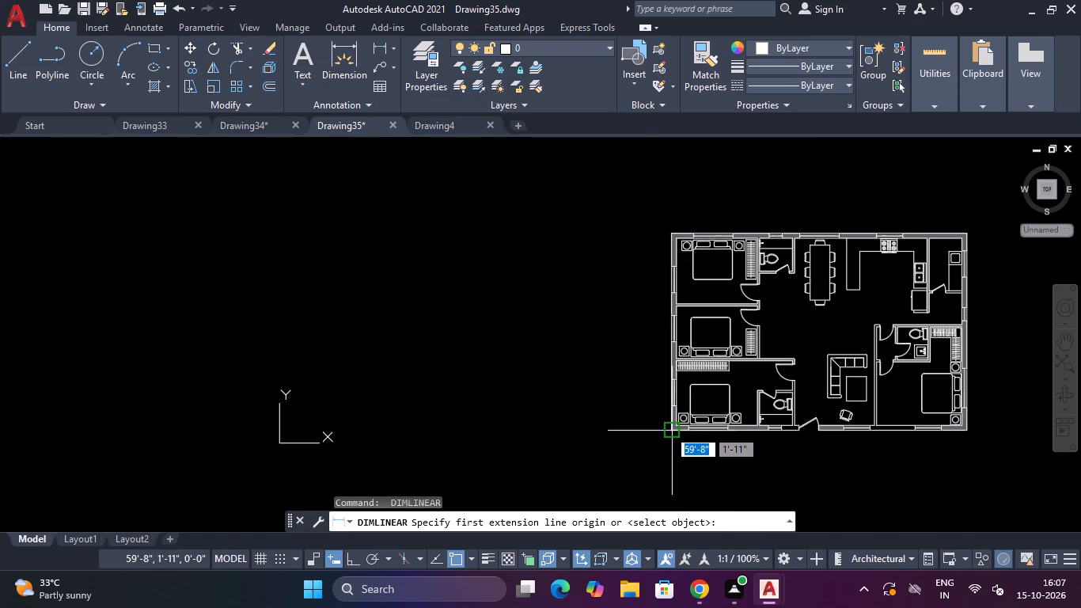
left_click(667, 429)
left_click(667, 230)
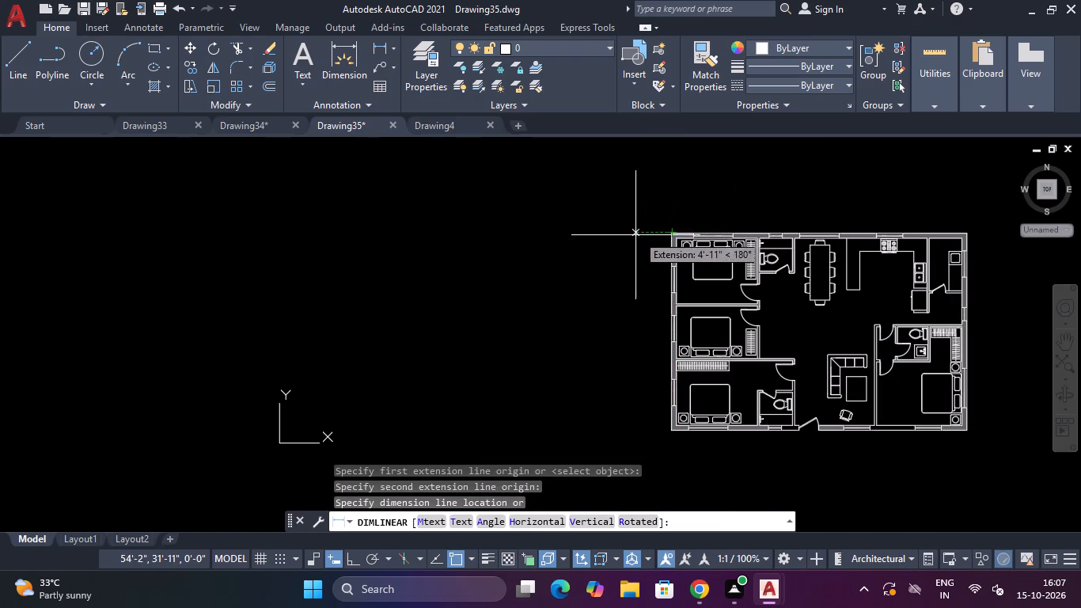
scroll(635, 263, "up", 5)
scroll(635, 263, "down", 3)
key("Escape")
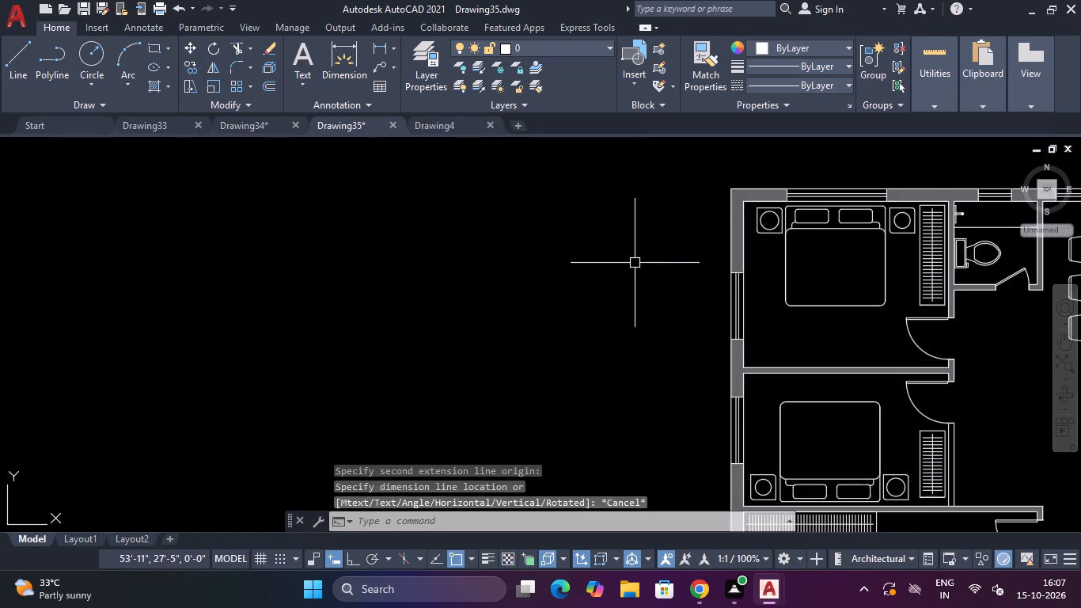
Return to the new blank drawing, Drawing4, and turn off its grid display.
left_click(468, 118)
scroll(537, 184, "down", 4)
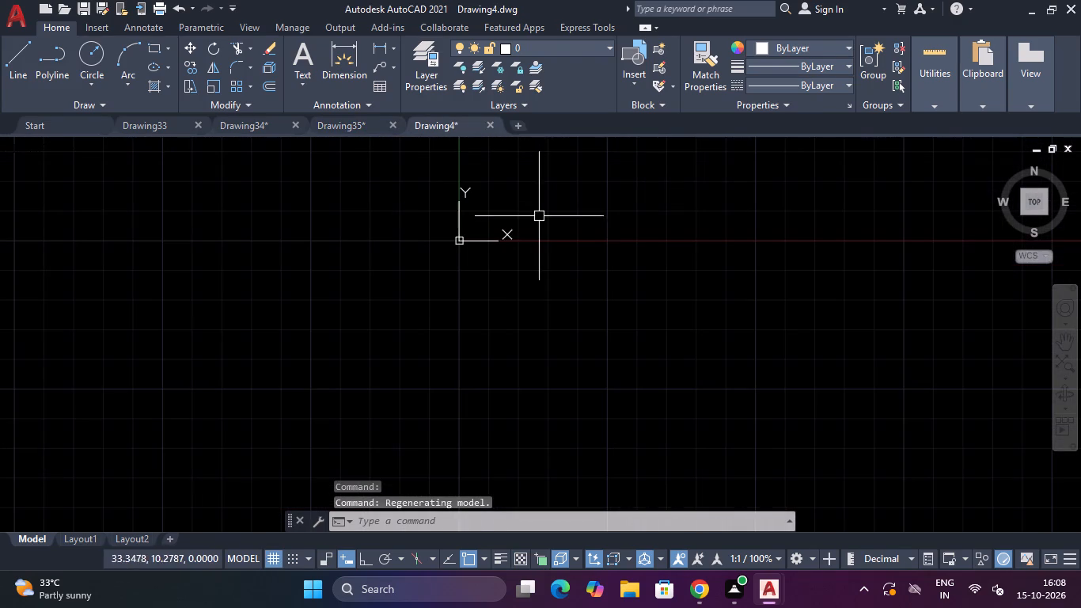
scroll(557, 237, "up", 4)
key("F7")
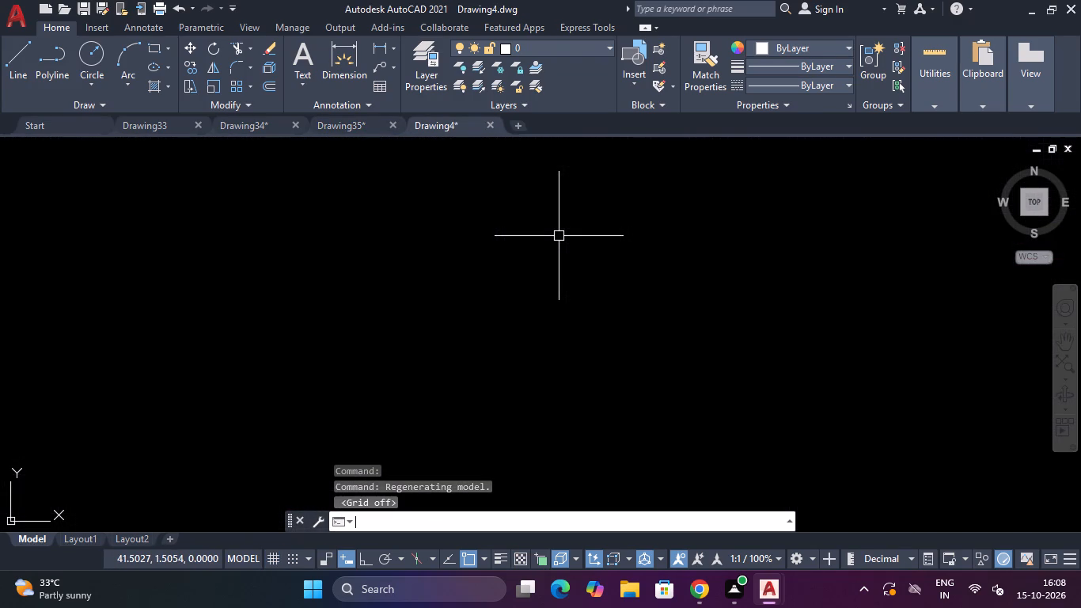
Set the drawing's length units to Architectural with a precision of 0'-0".
type("UN")
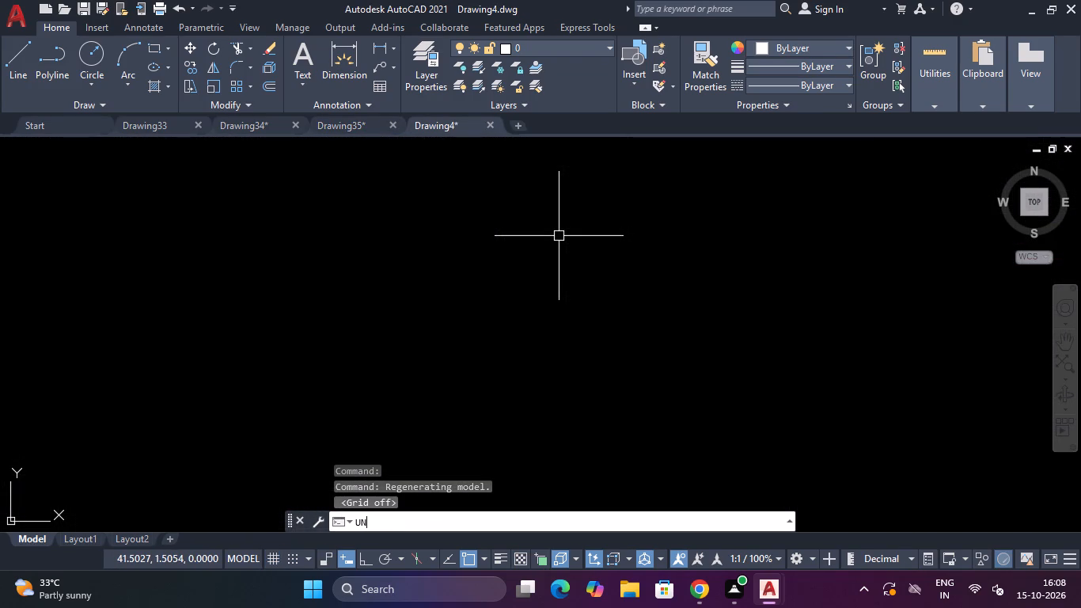
key("Return")
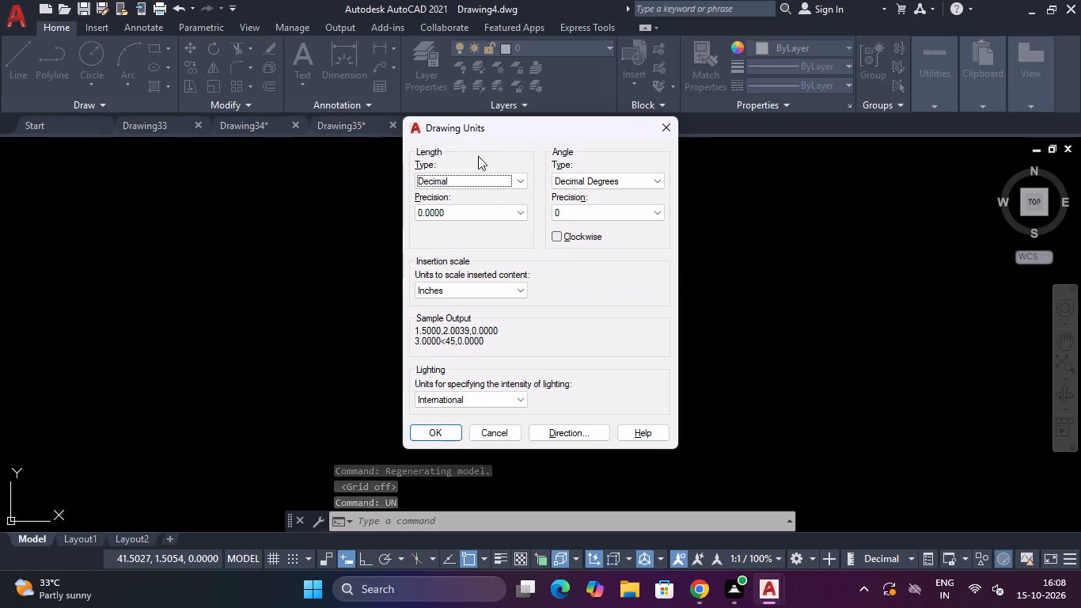
left_click(459, 173)
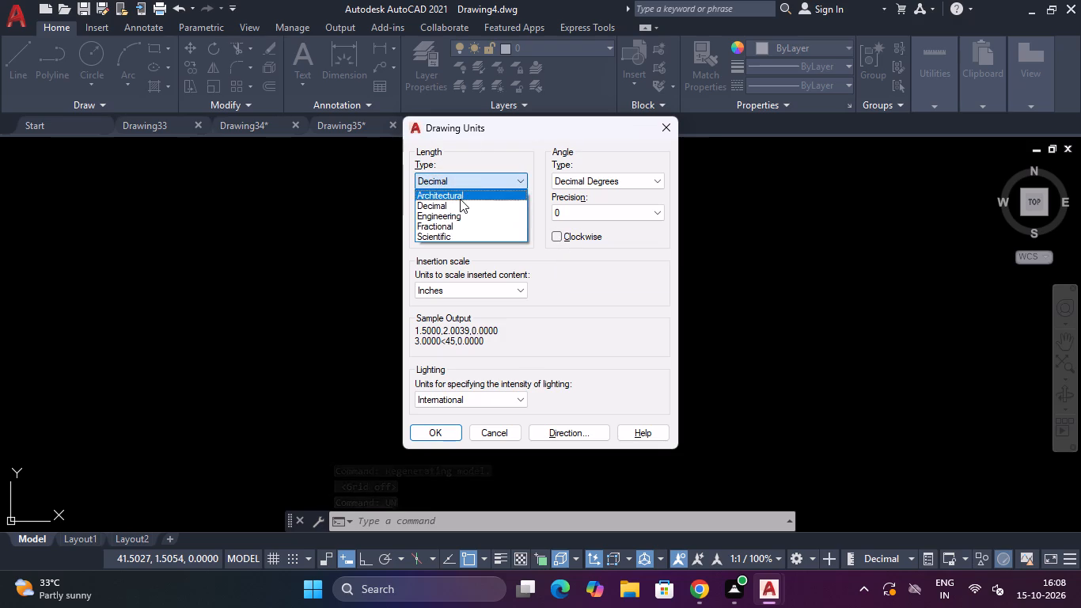
left_click(460, 199)
left_click(465, 215)
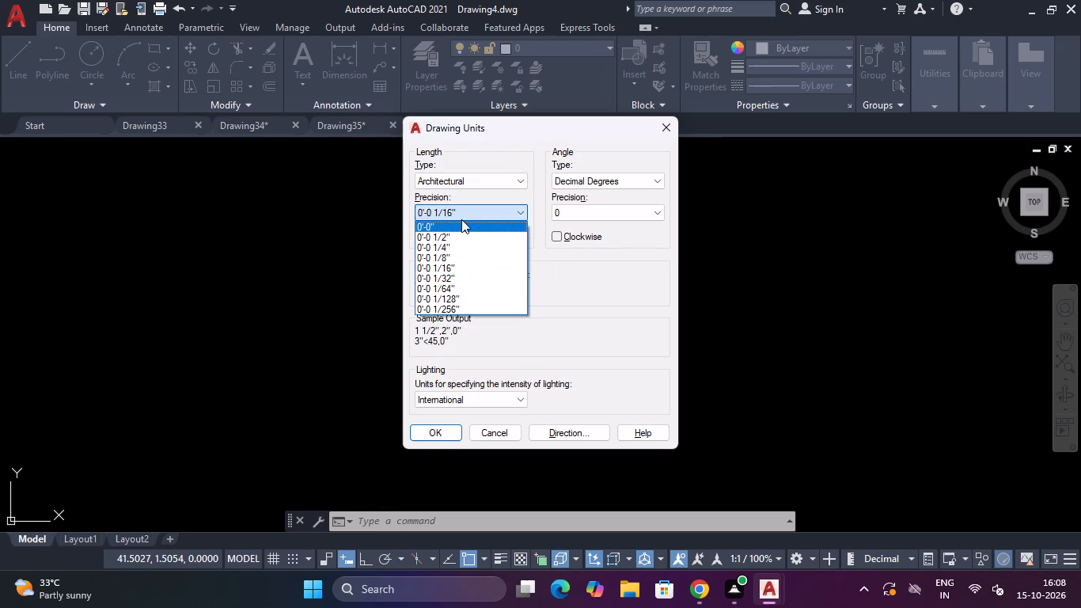
left_click(461, 219)
left_click(433, 432)
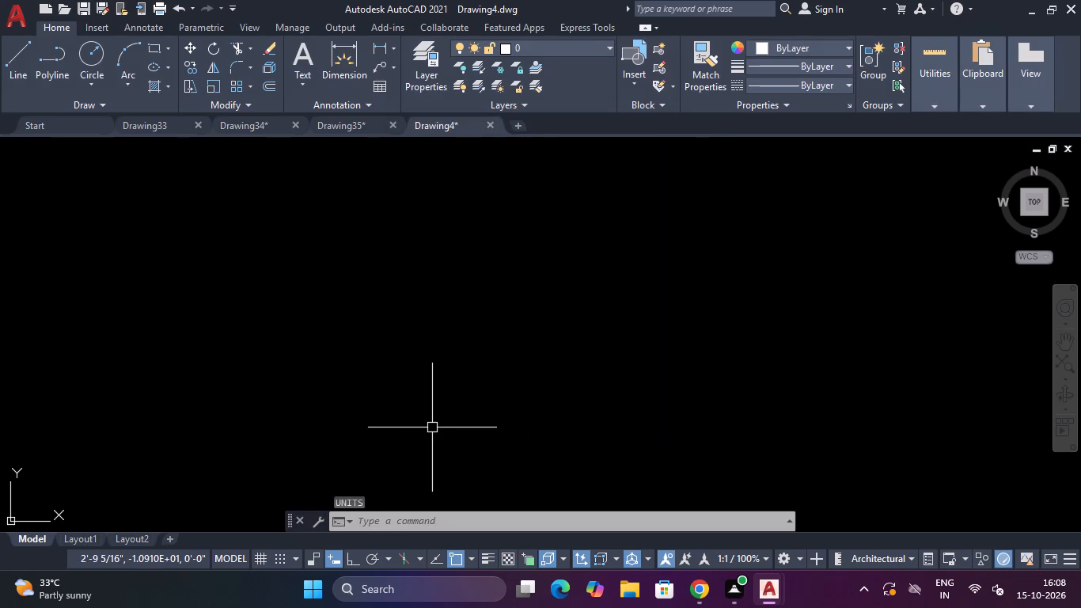
Modify the Standard dimension style so its primary linear units are Architectural with 0'-0" precision.
type("D")
key("space")
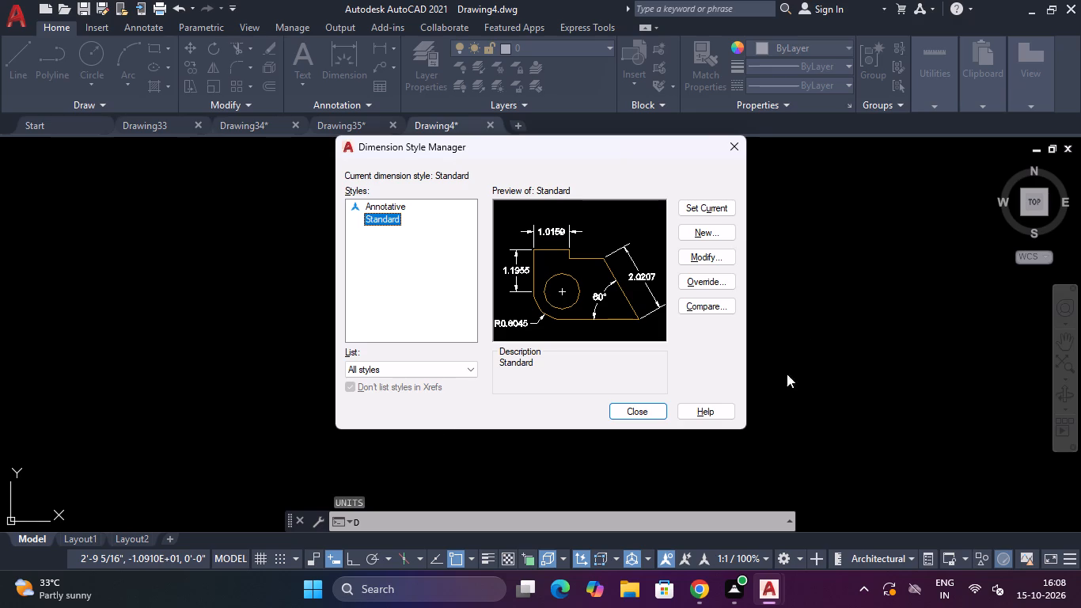
left_click(729, 260)
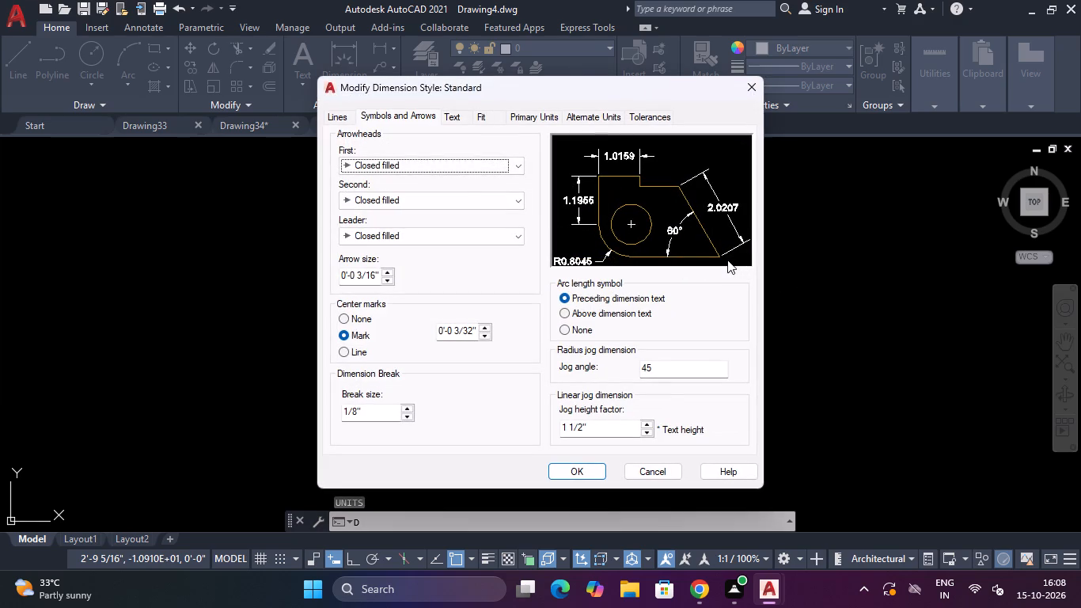
left_click(546, 120)
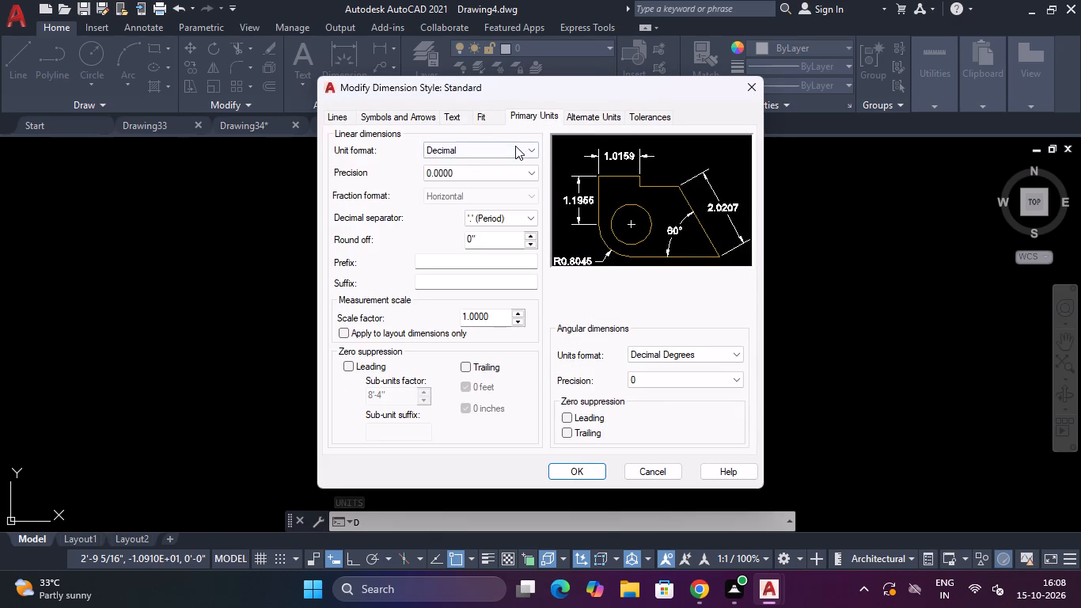
left_click(515, 146)
left_click(506, 192)
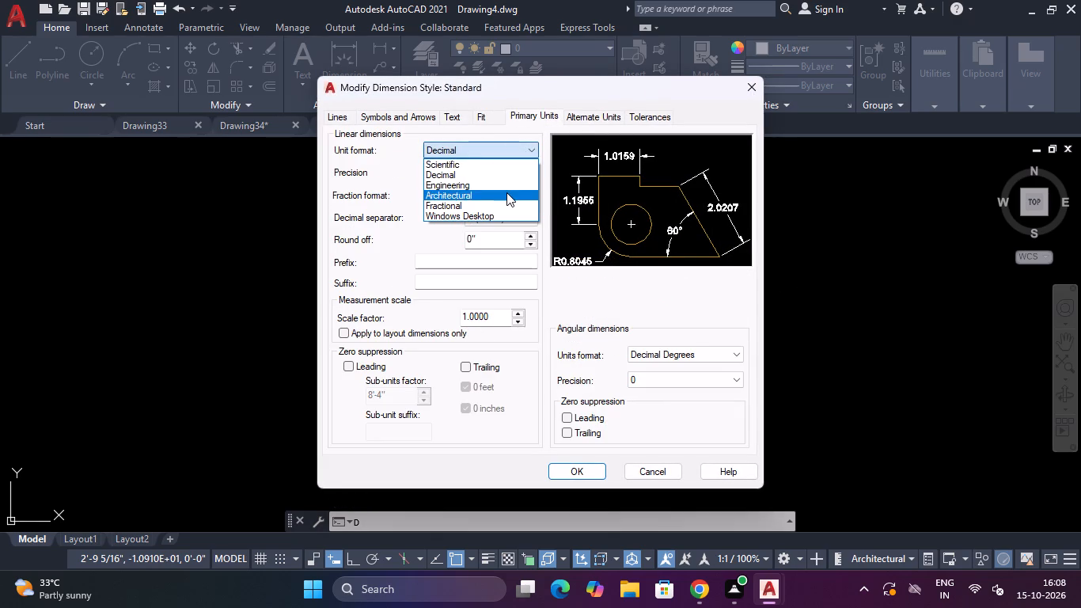
left_click(512, 169)
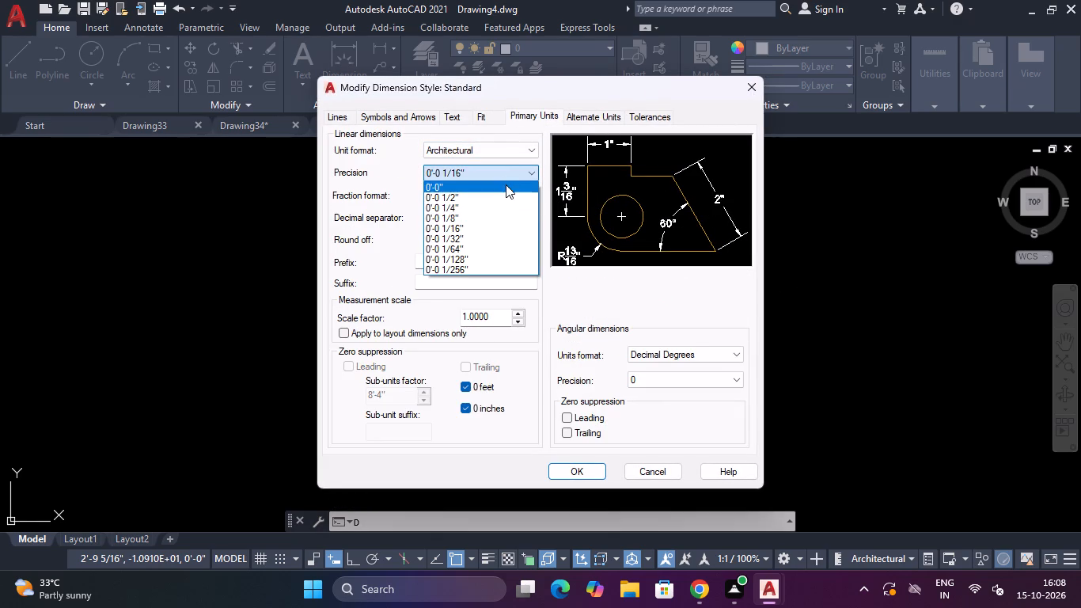
left_click(506, 186)
Set the Standard dimension style's text height to 9".
left_click(484, 121)
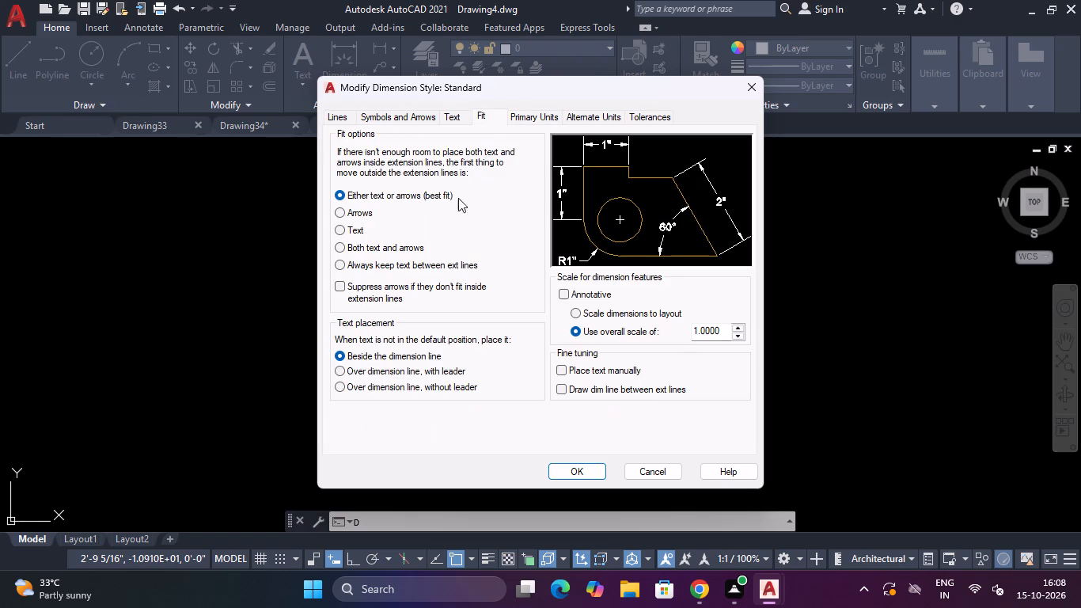
left_click(457, 121)
left_click_drag(524, 228, 507, 228)
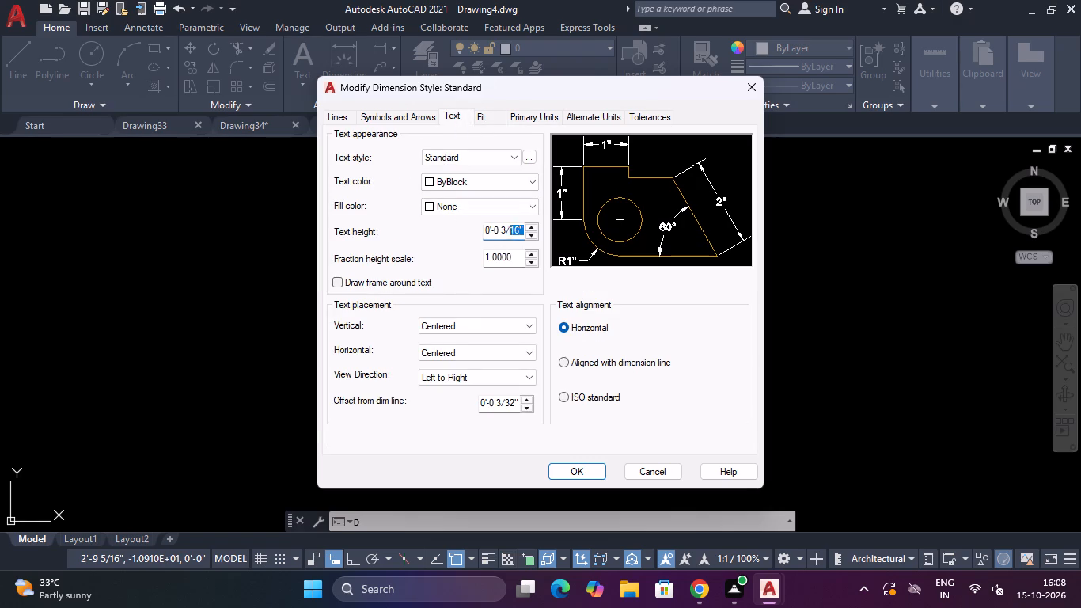
left_click_drag(507, 228, 188, 241)
key("BackSpace")
key("9")
key("shift+quotedbl")
key("Return")
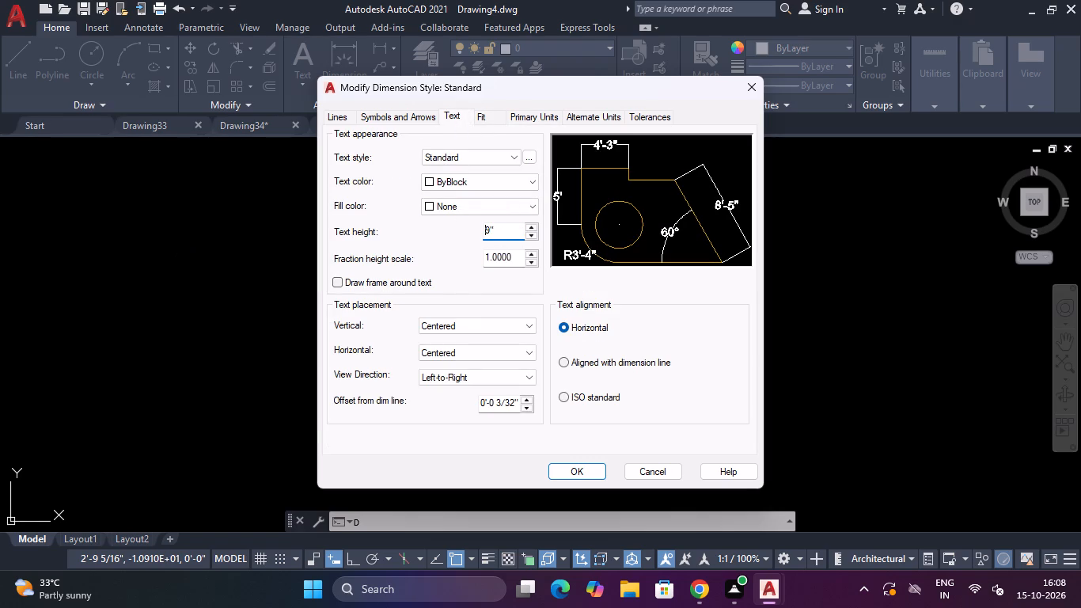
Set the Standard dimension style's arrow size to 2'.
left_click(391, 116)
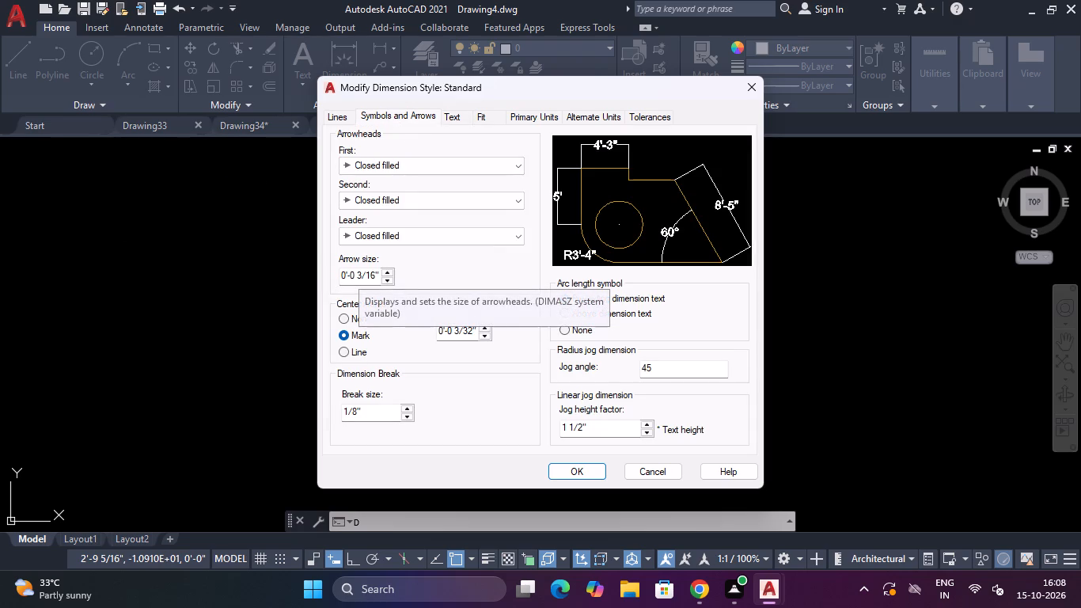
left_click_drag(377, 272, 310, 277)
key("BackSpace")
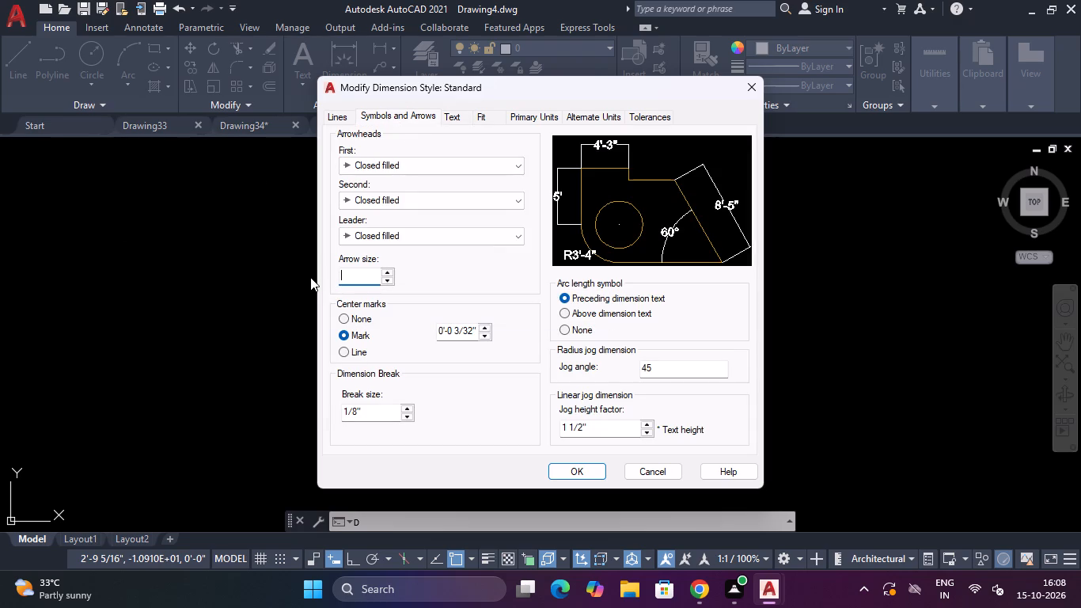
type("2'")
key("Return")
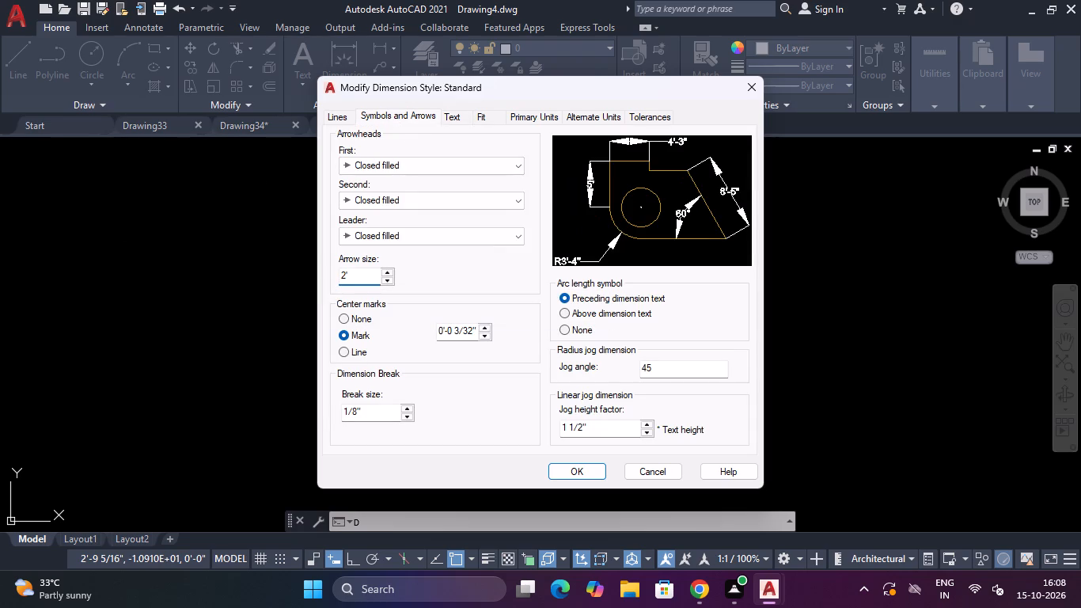
Set the Standard dimension style's arrow size to 9".
key("Right")
key("Right")
key("BackSpace")
key("BackSpace")
key("9")
key("shift+quotedbl")
key("Return")
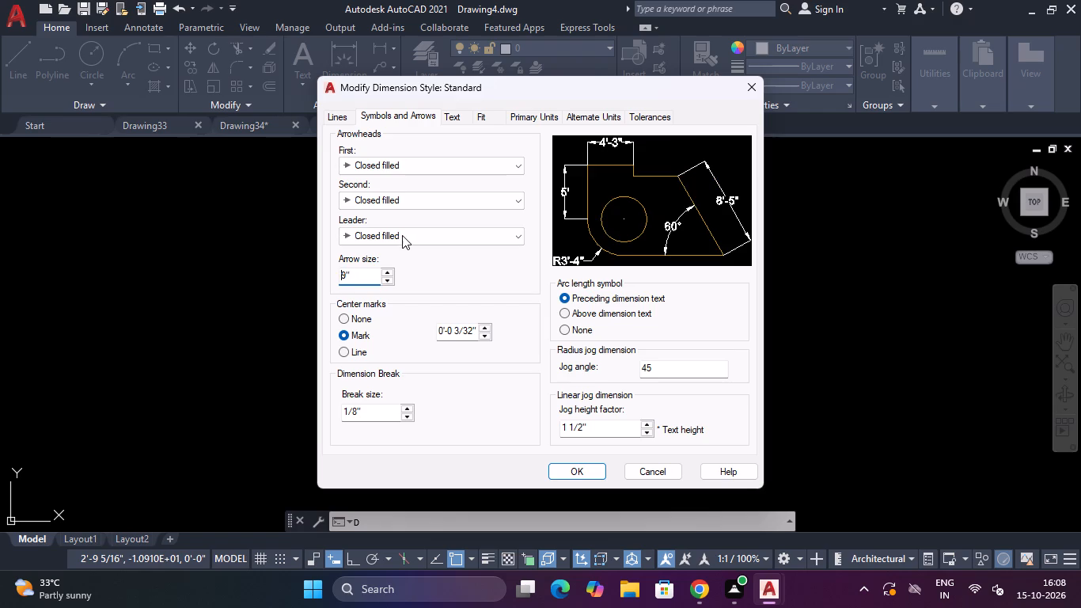
Set the Standard dimension style's leader, second and first arrowheads to Oblique and apply the style changes.
left_click(404, 234)
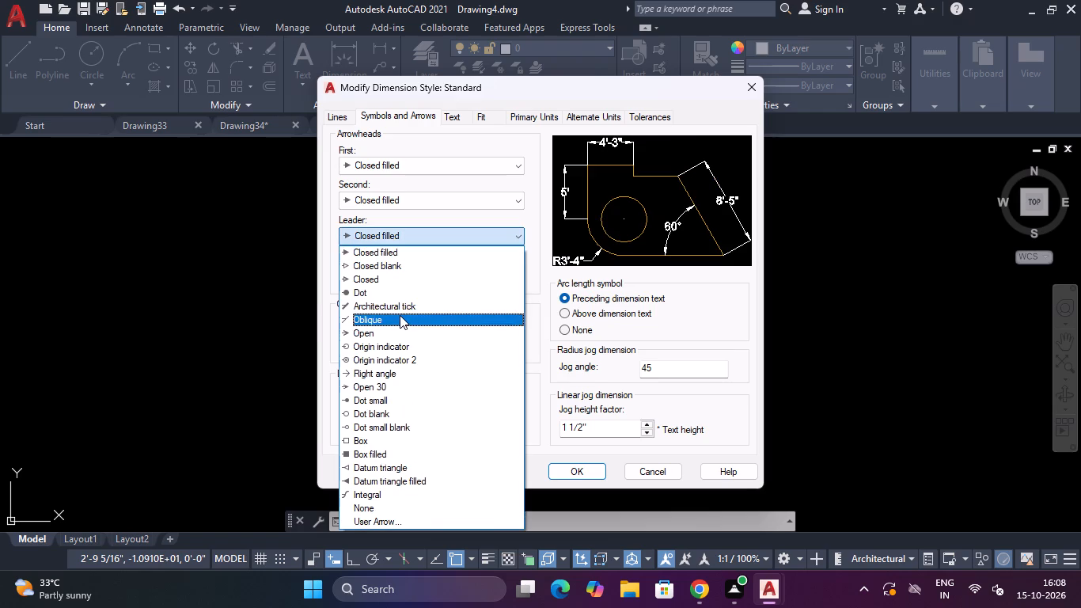
left_click(400, 315)
left_click(415, 206)
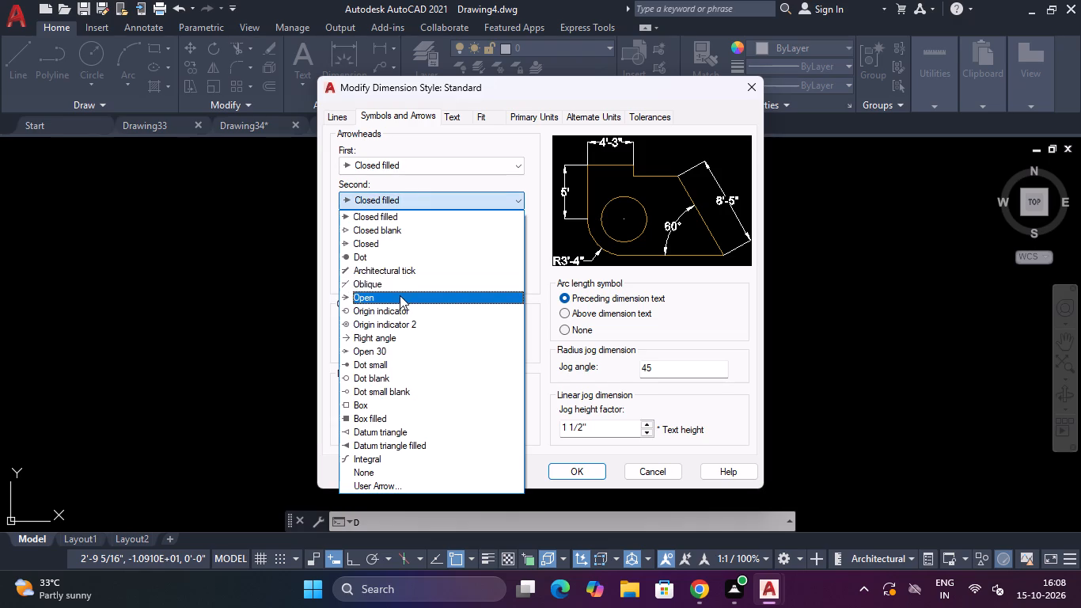
left_click(402, 284)
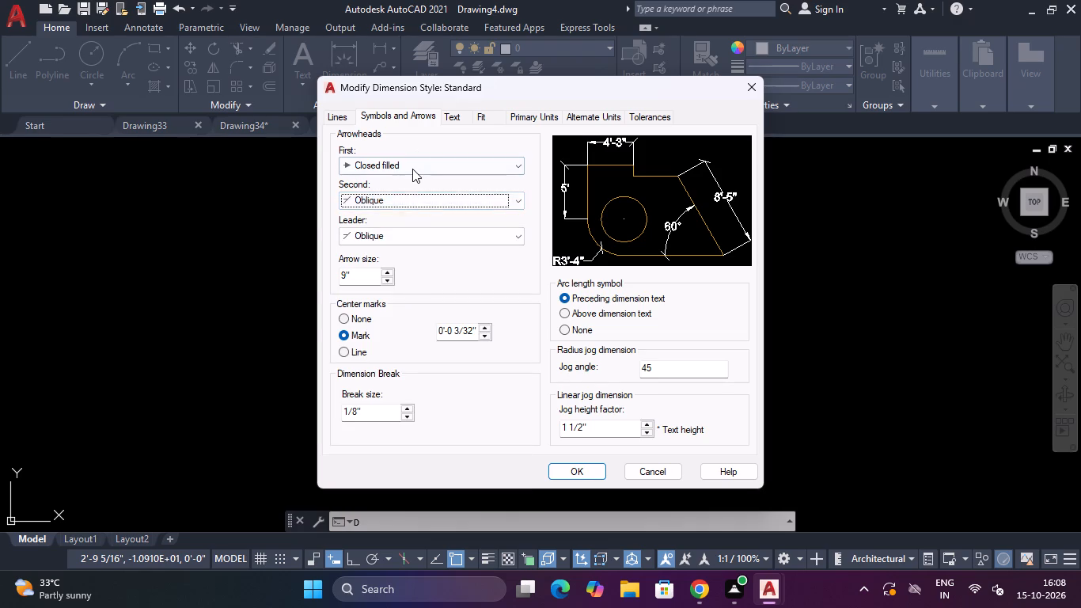
left_click(412, 169)
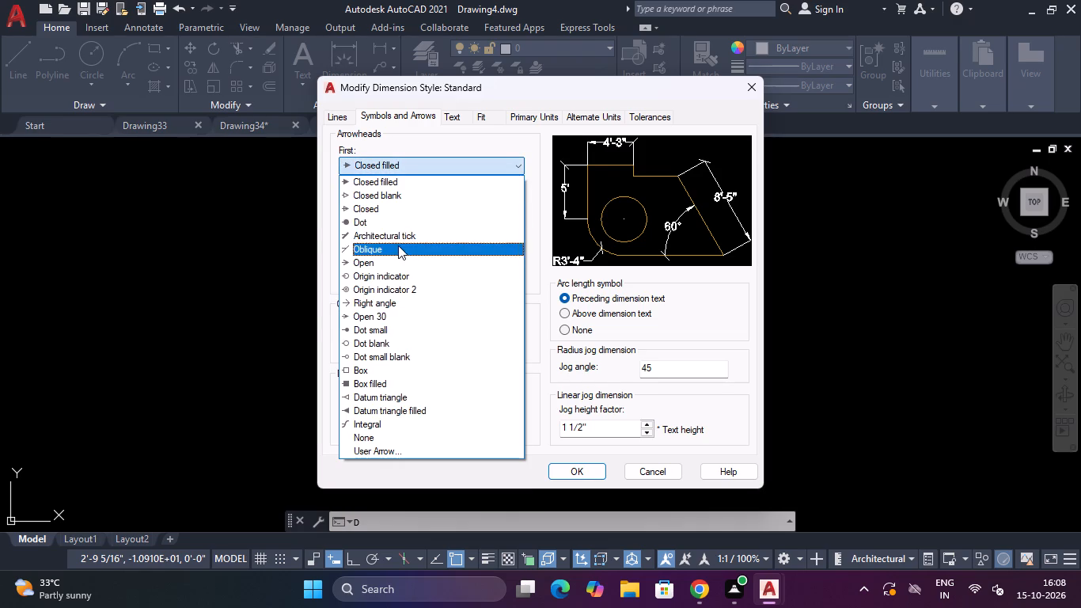
left_click(398, 245)
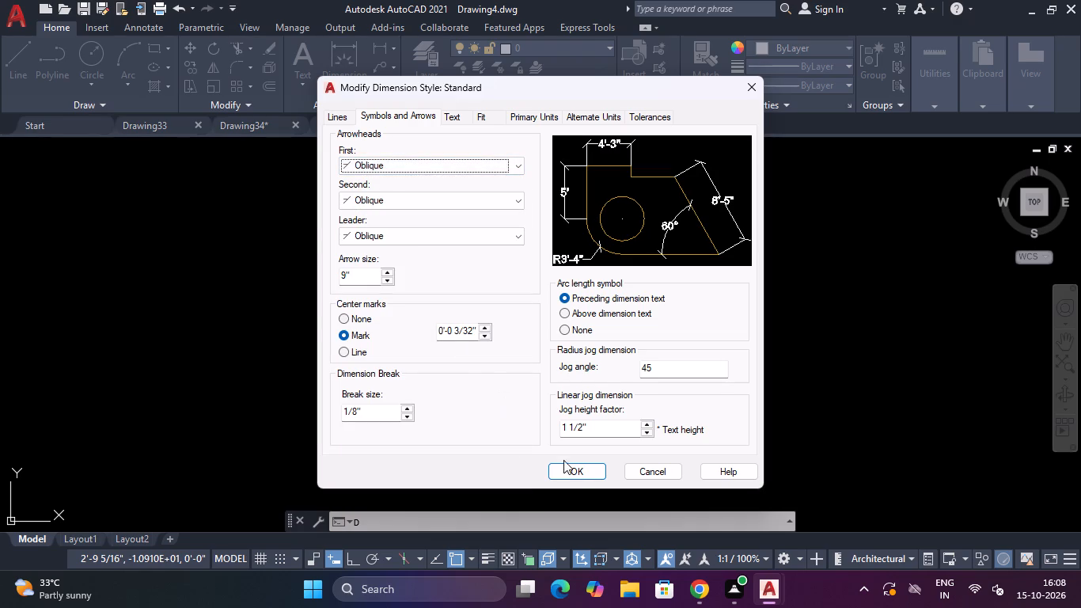
left_click(578, 473)
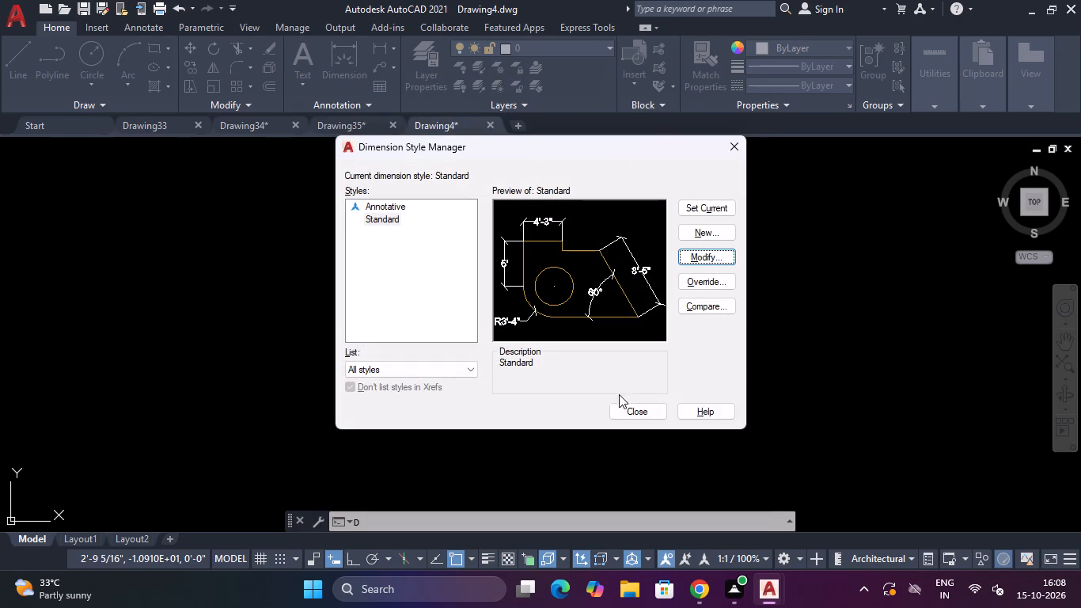
Make Standard the current dimension style and close the Dimension Style Manager.
double_click(698, 211)
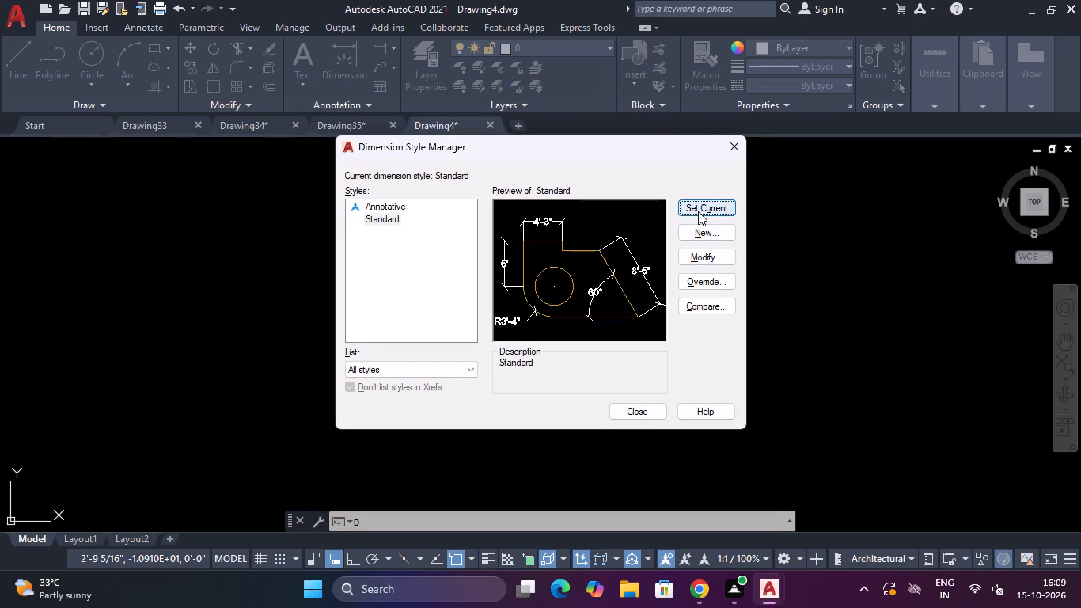
left_click(698, 211)
double_click(698, 211)
left_click(628, 408)
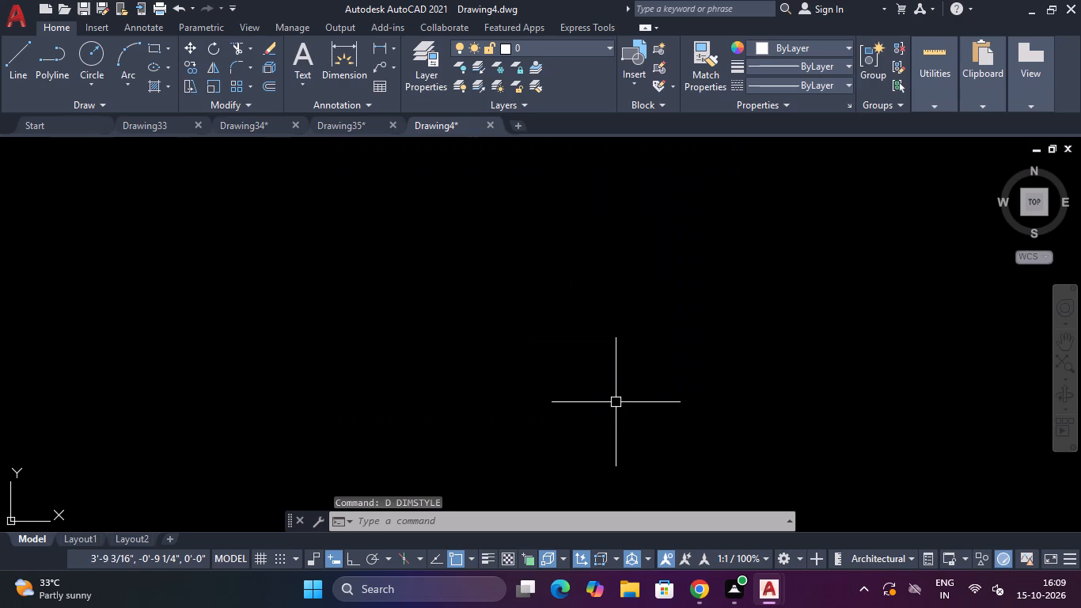
Draw a rectangle 45' wide and 30' high in empty model space as the outer wall outline.
scroll(541, 336, "down", 4)
scroll(542, 291, "up", 3)
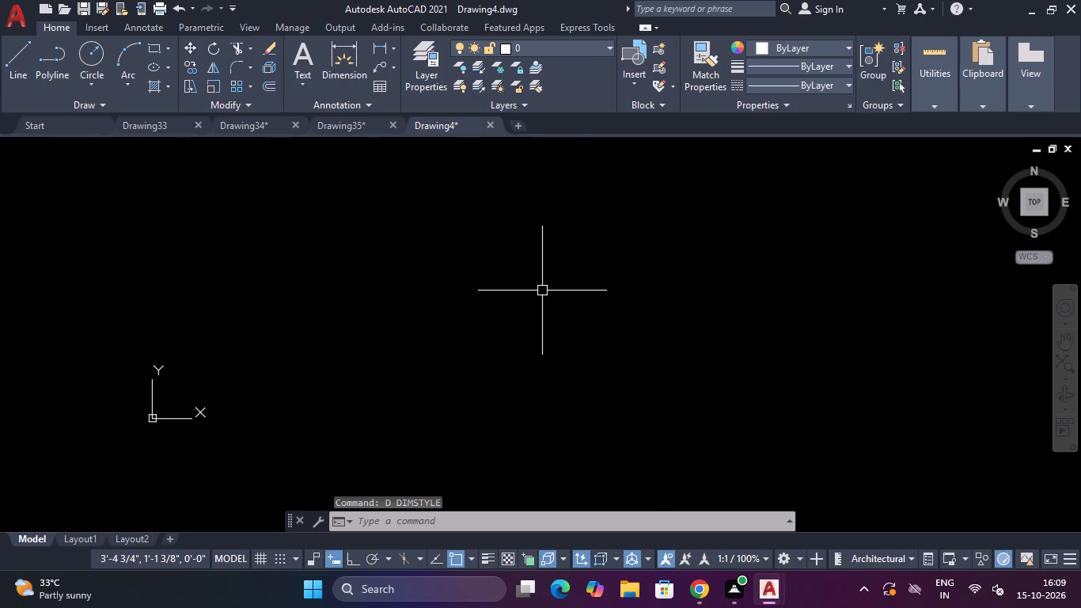
type("REC")
key("space")
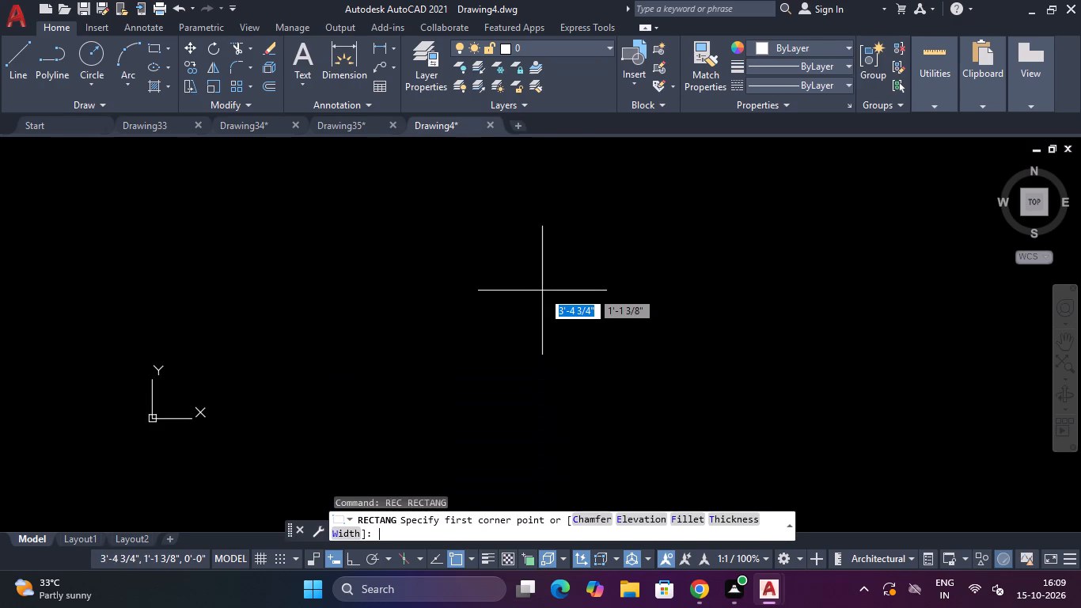
left_click(443, 246)
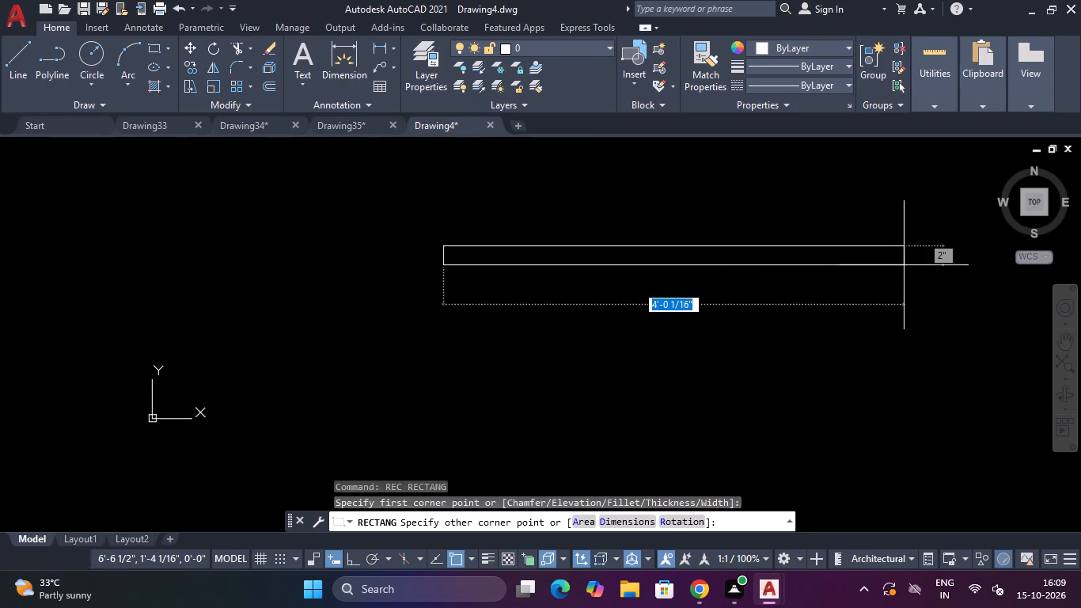
type("45")
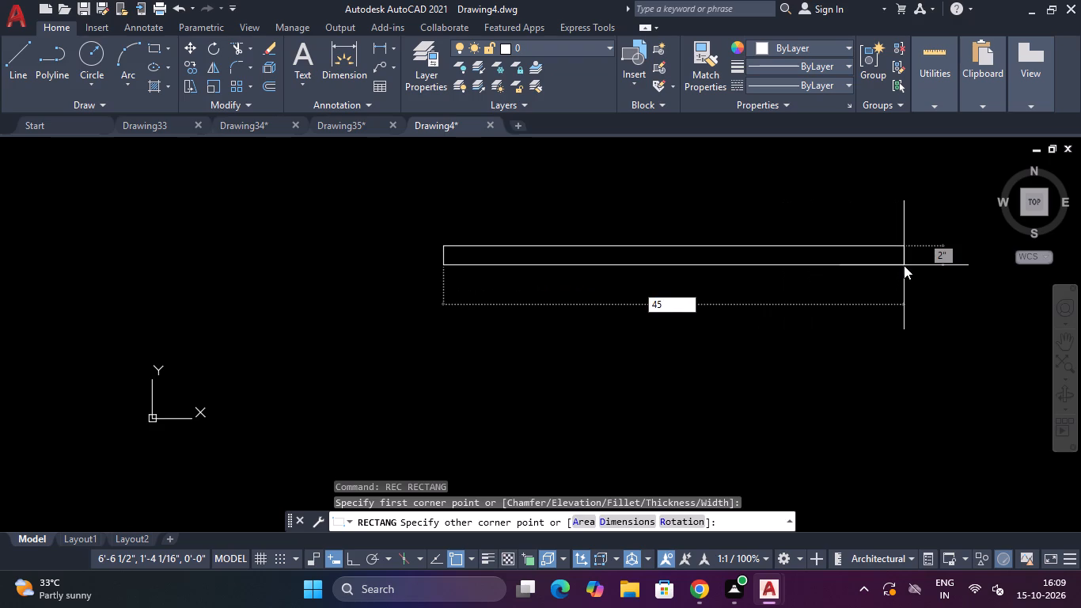
key("apostrophe")
key("Tab")
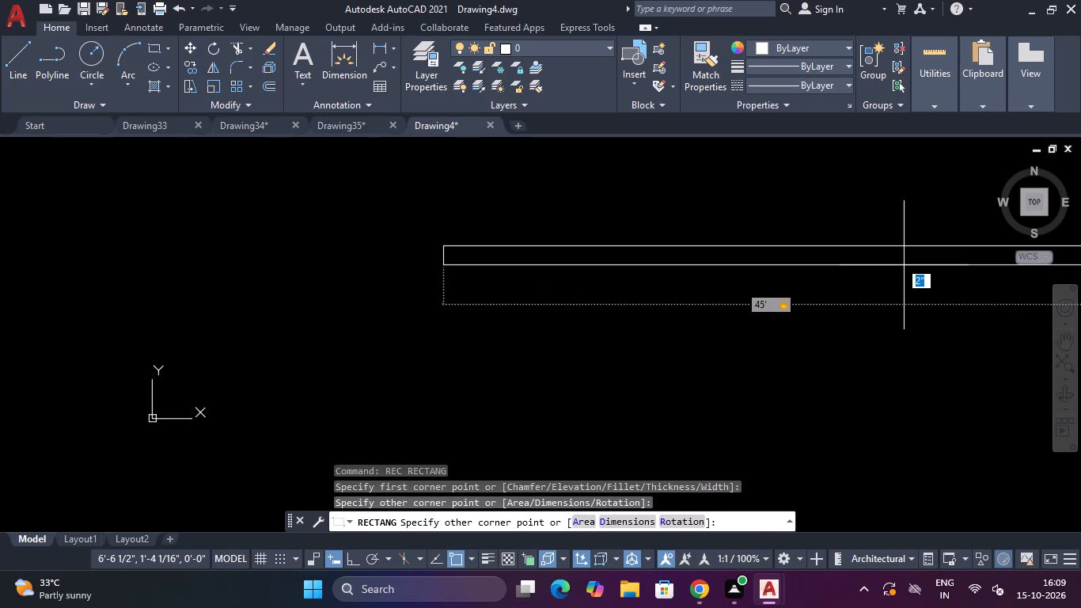
type("30")
key("apostrophe")
key("Return")
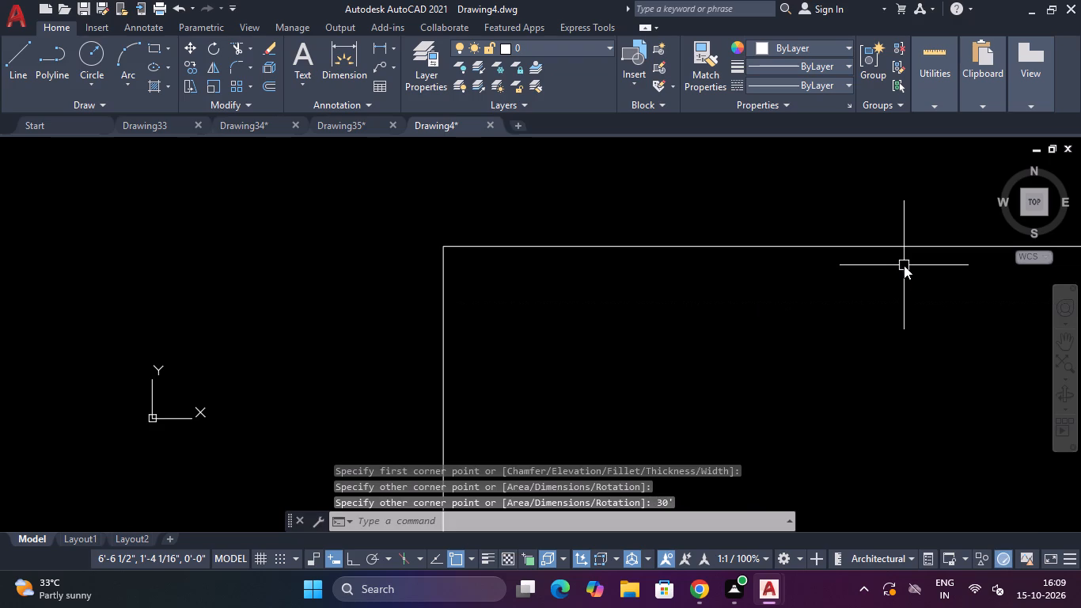
Move the UCS origin away from the rectangle's upper-left corner to empty space well below and left of the rectangle.
scroll(905, 265, "down", 4)
scroll(923, 329, "down", 6)
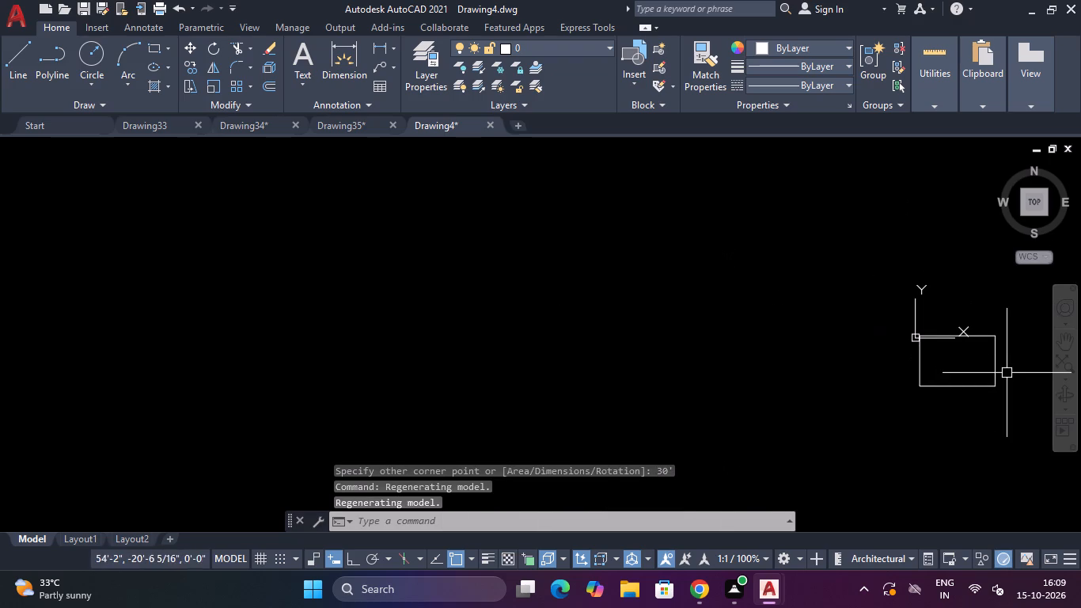
scroll(1045, 377, "up", 3)
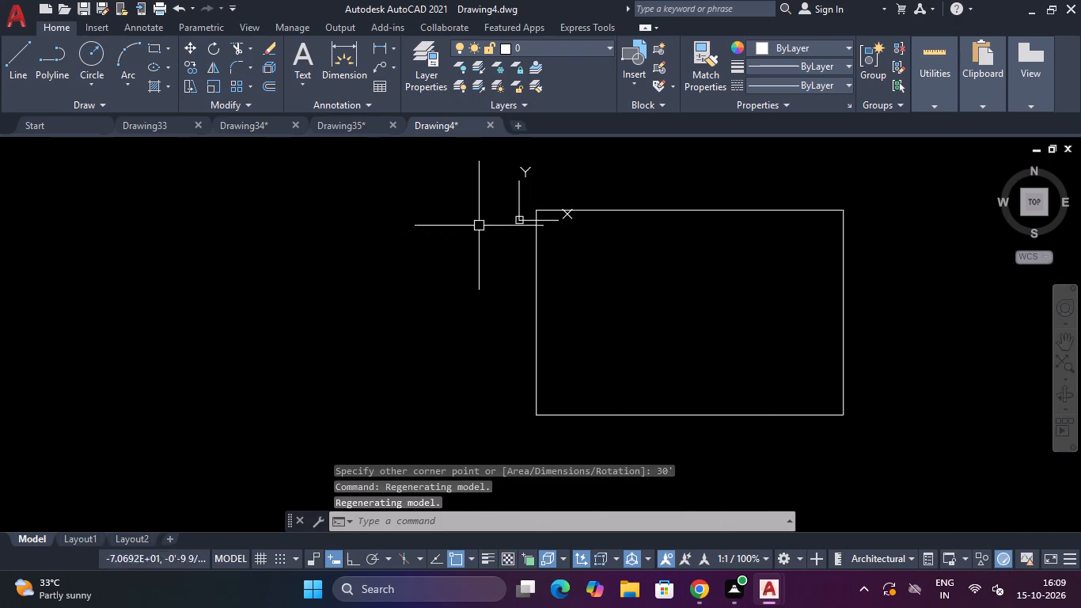
left_click(519, 218)
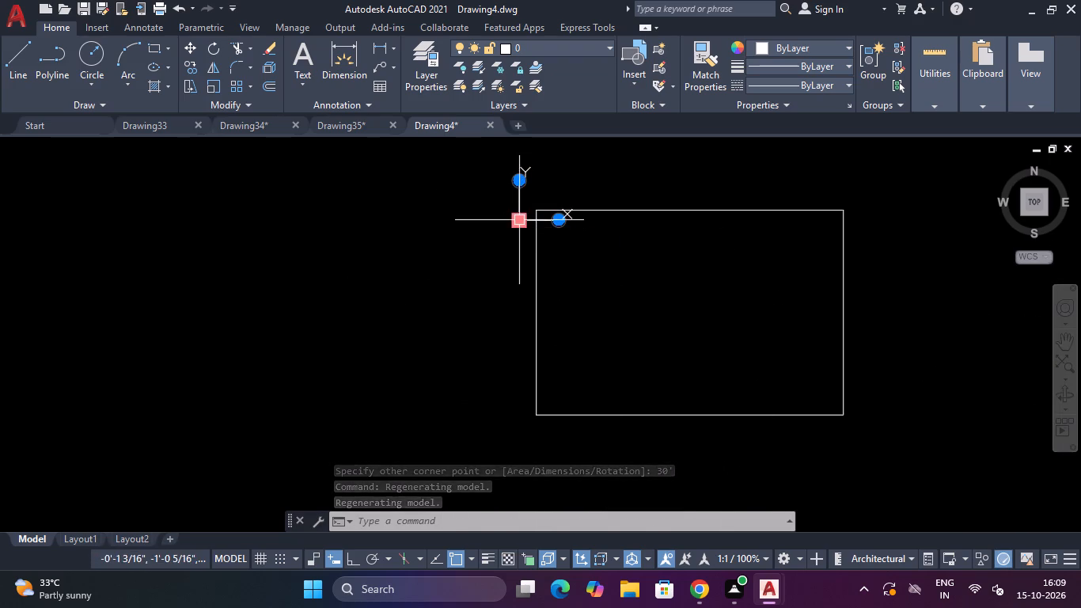
left_click(518, 217)
left_click(0, 477)
key("Escape")
key("Escape")
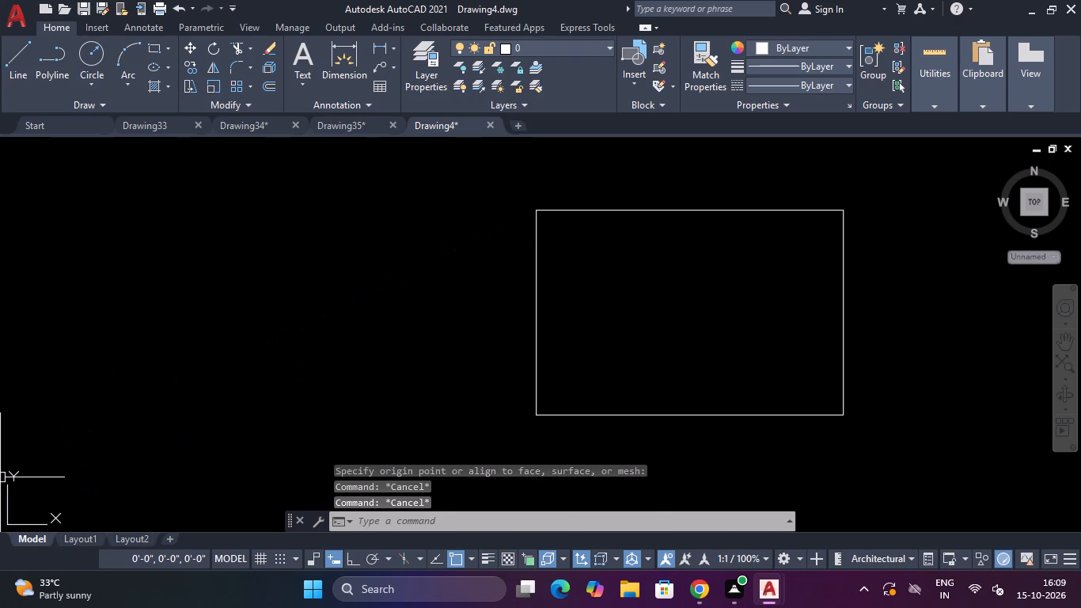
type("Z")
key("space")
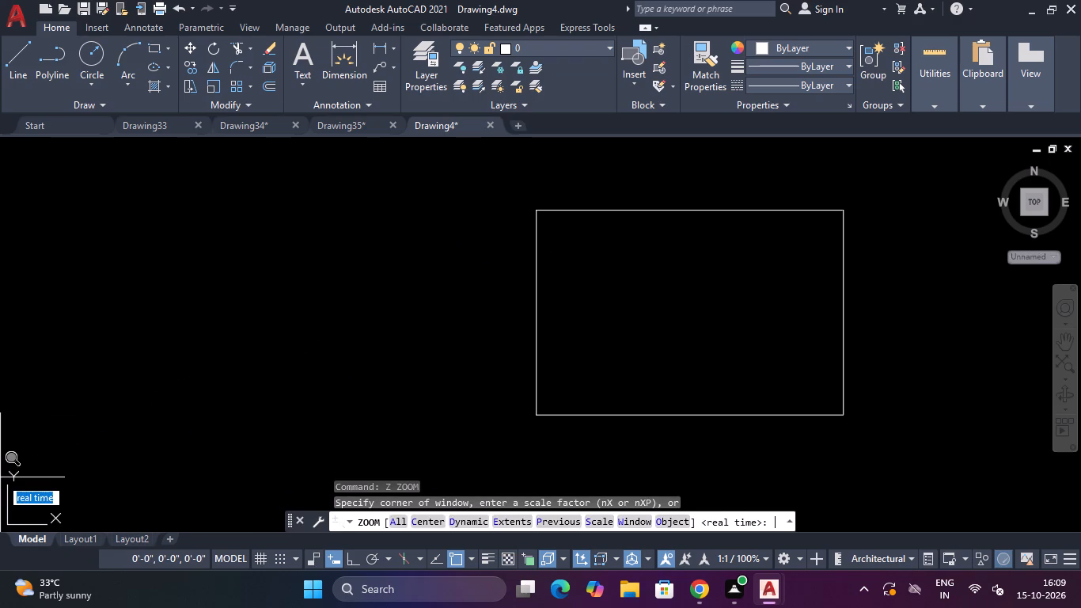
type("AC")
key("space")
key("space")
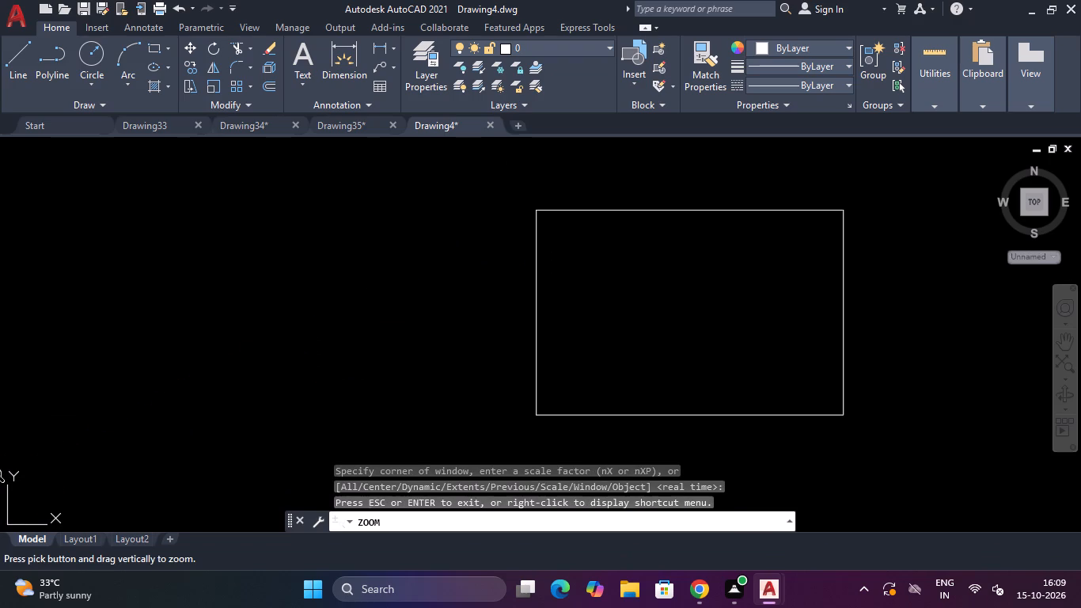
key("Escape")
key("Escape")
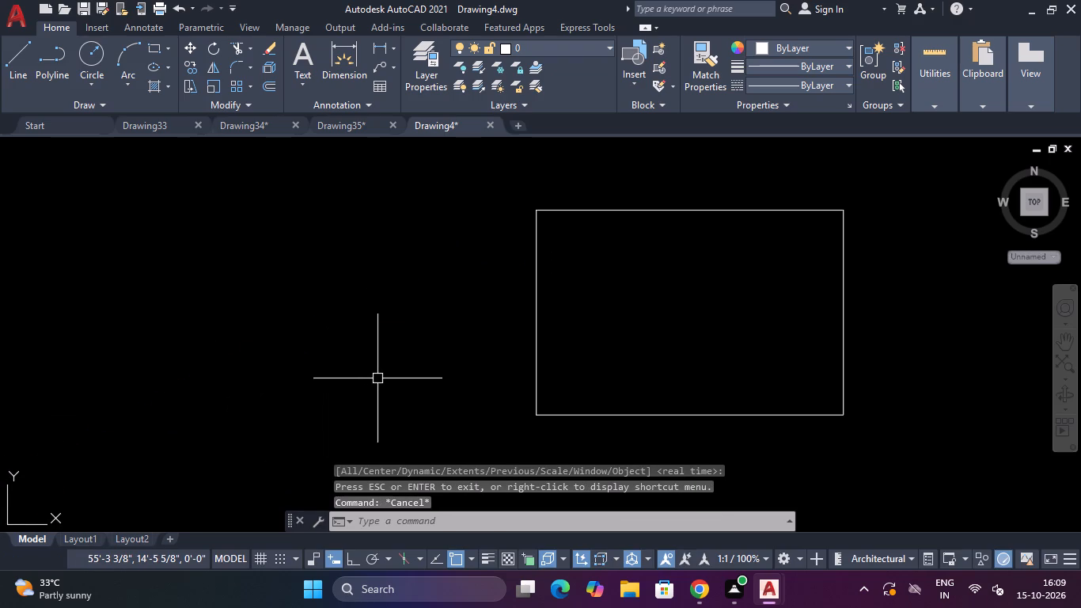
Offset the 45' by 30' rectangle 9" inward to form the outer wall thickness.
type("Z A")
key("space")
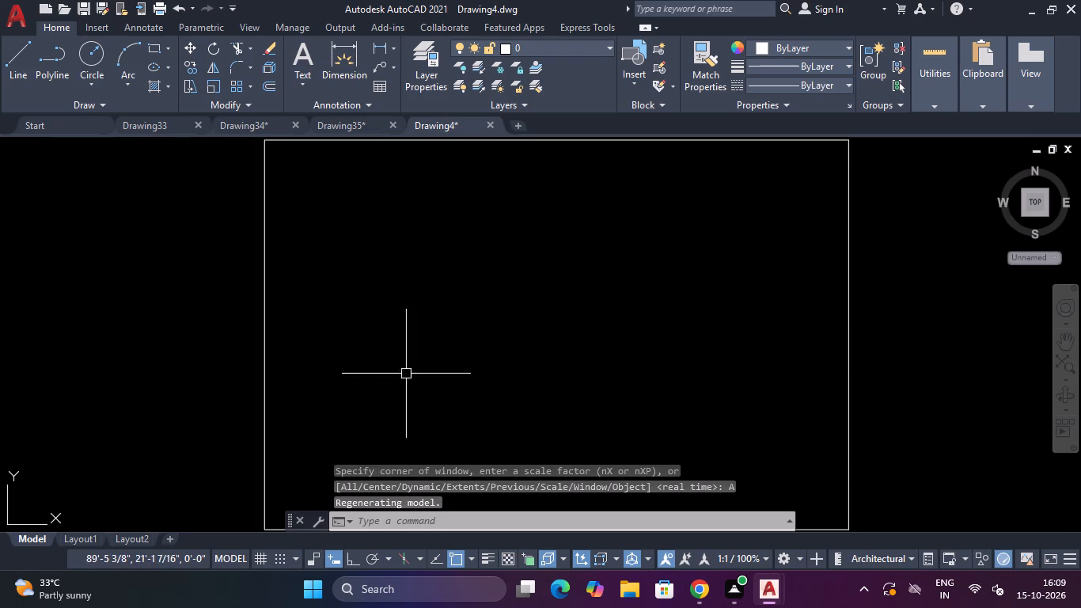
scroll(502, 329, "down", 3)
scroll(502, 329, "up", 2)
key("Escape")
key("Escape")
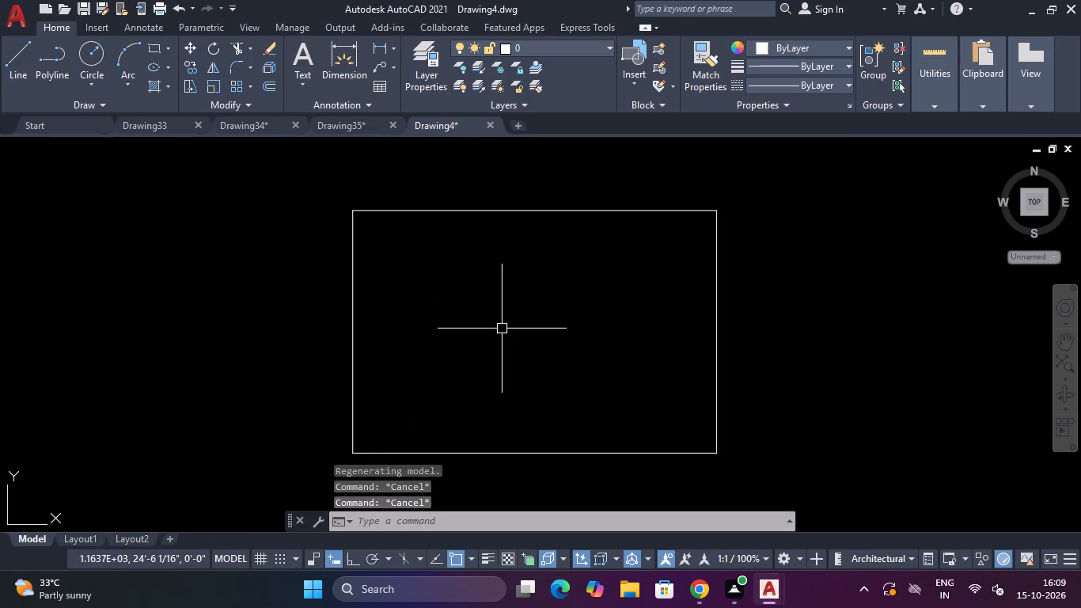
type("O")
key("space")
type("9\"")
key("Return")
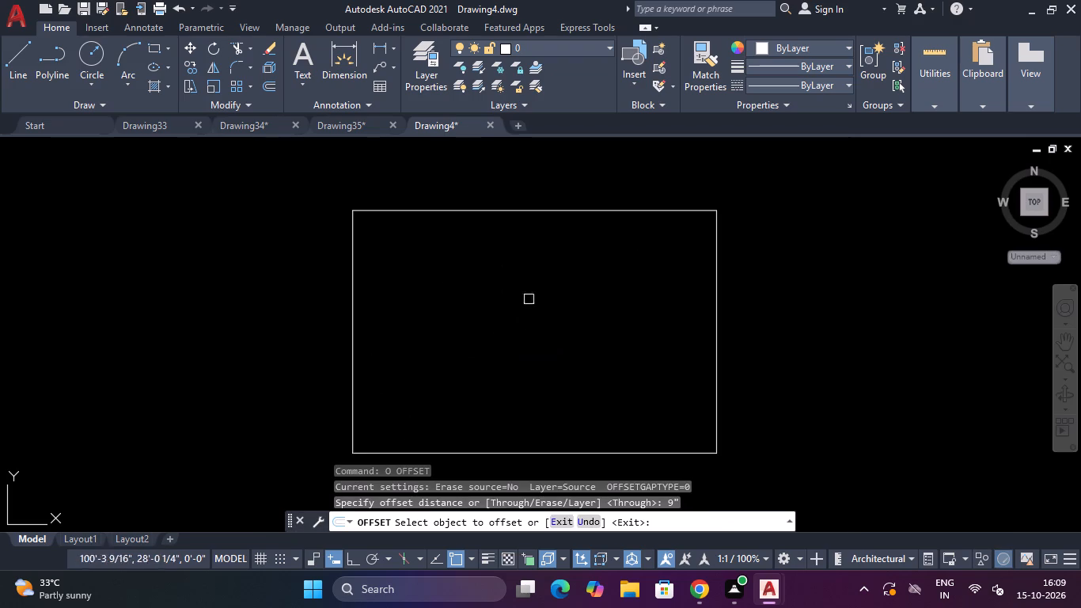
left_click(559, 208)
left_click(556, 265)
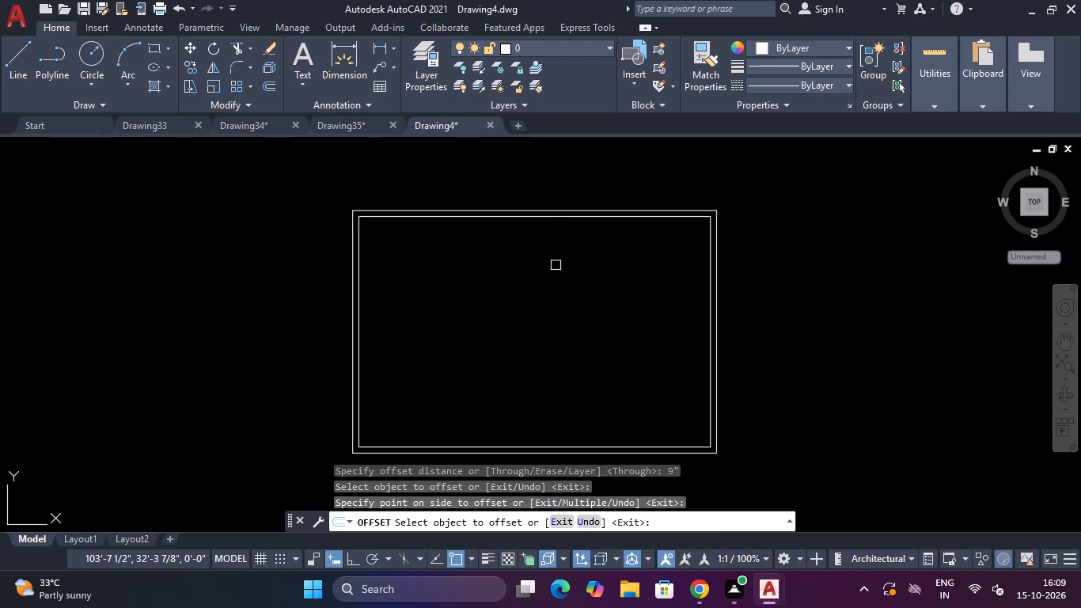
key("Escape")
key("Escape")
key("Escape")
key("Escape")
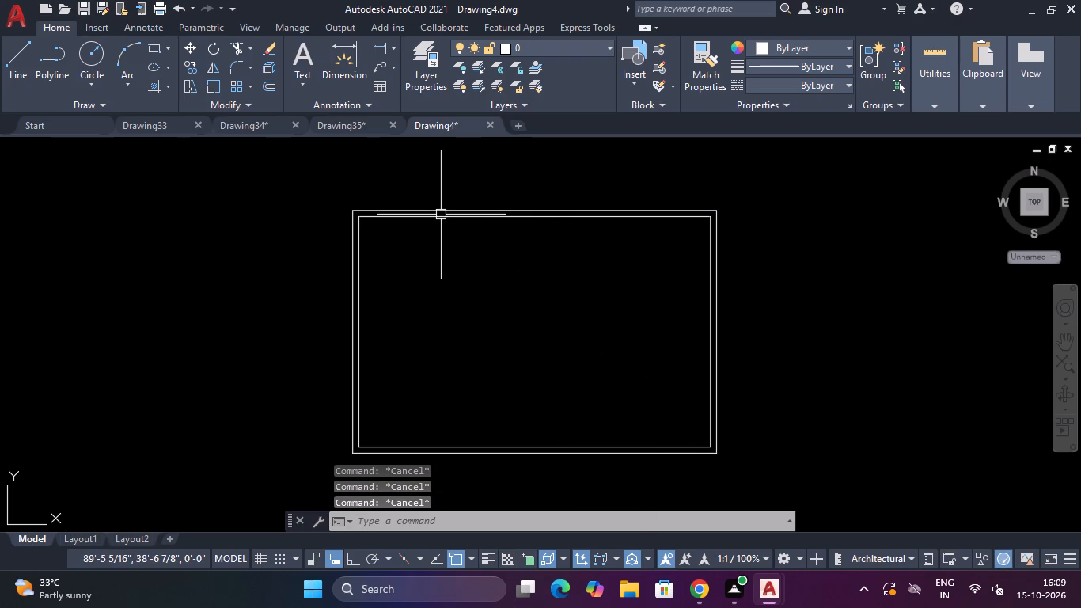
Explode the inner wall rectangle into separate lines.
left_click(441, 215)
type("EXP")
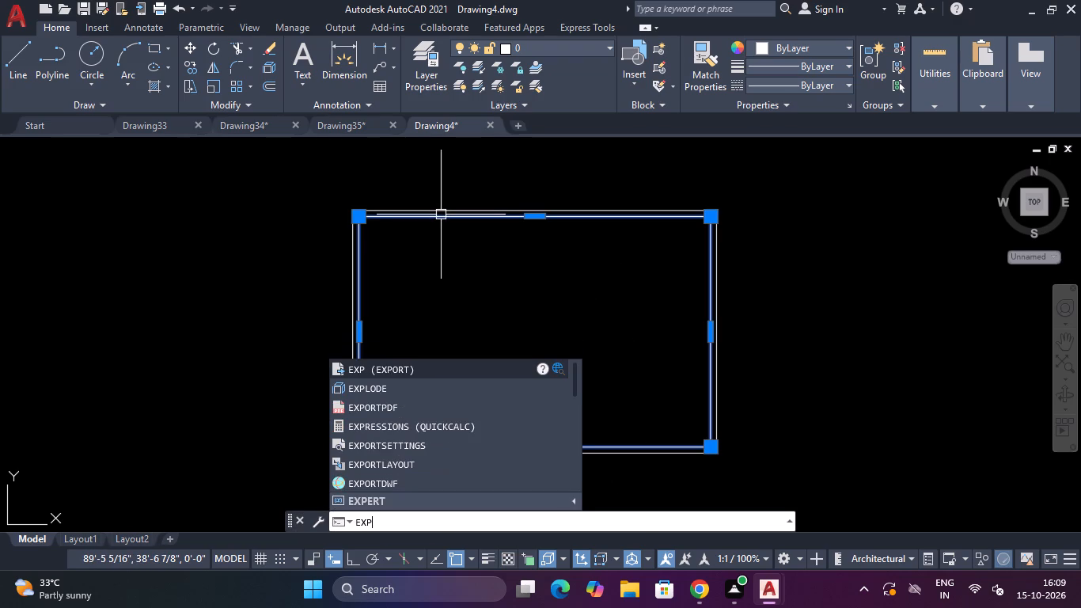
key("Down")
key("Return")
key("Return")
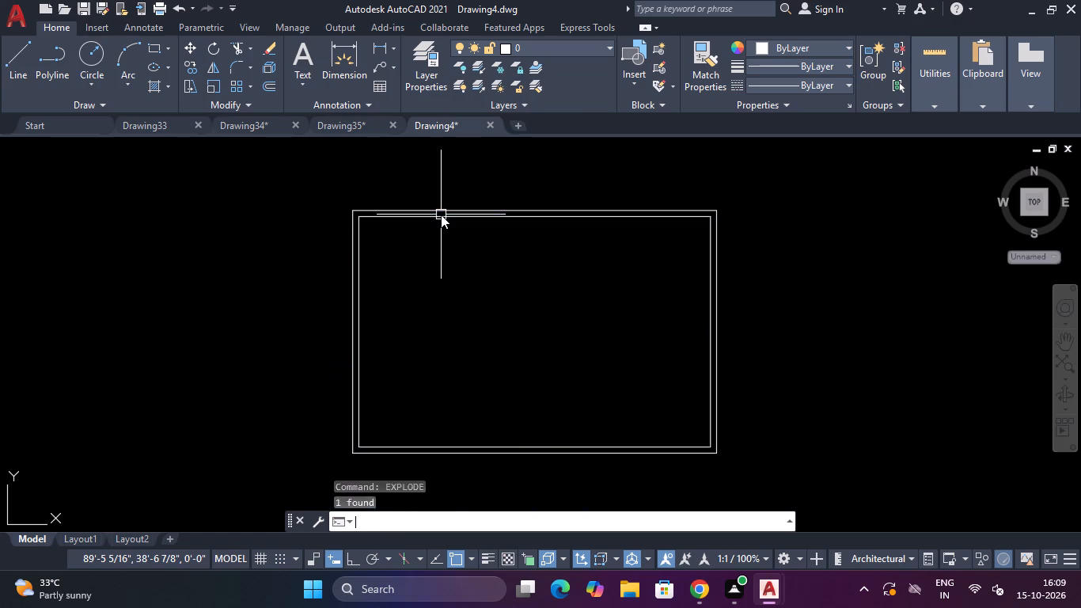
key("Escape")
key("Escape")
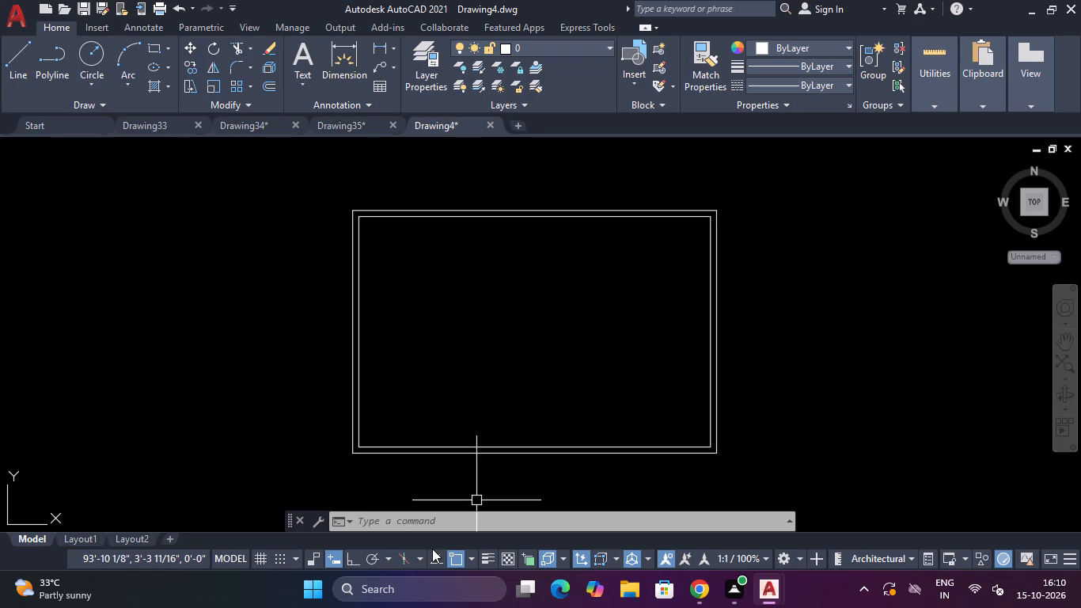
Offset the left inner wall line 15' to the right to place the first vertical partition line.
type("O")
key("space")
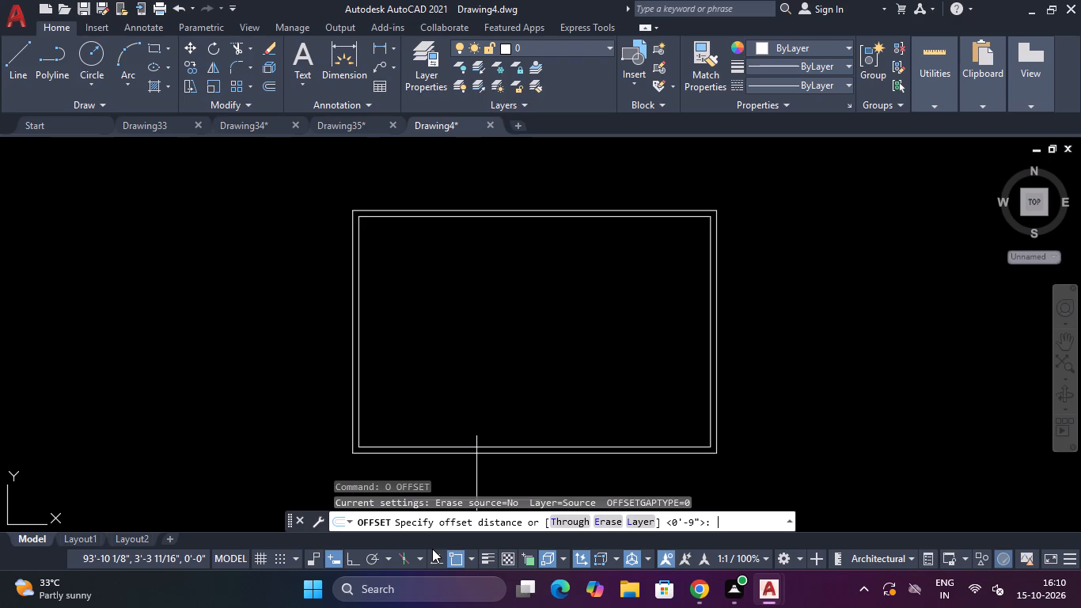
key("1")
key("0")
key("apostrophe")
key("Return")
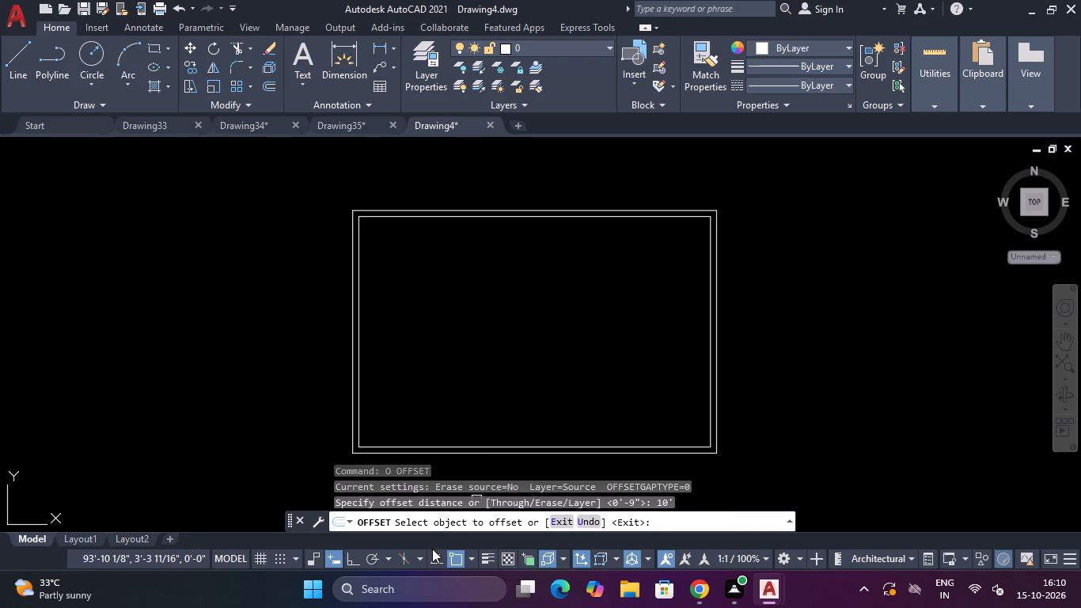
left_click(359, 301)
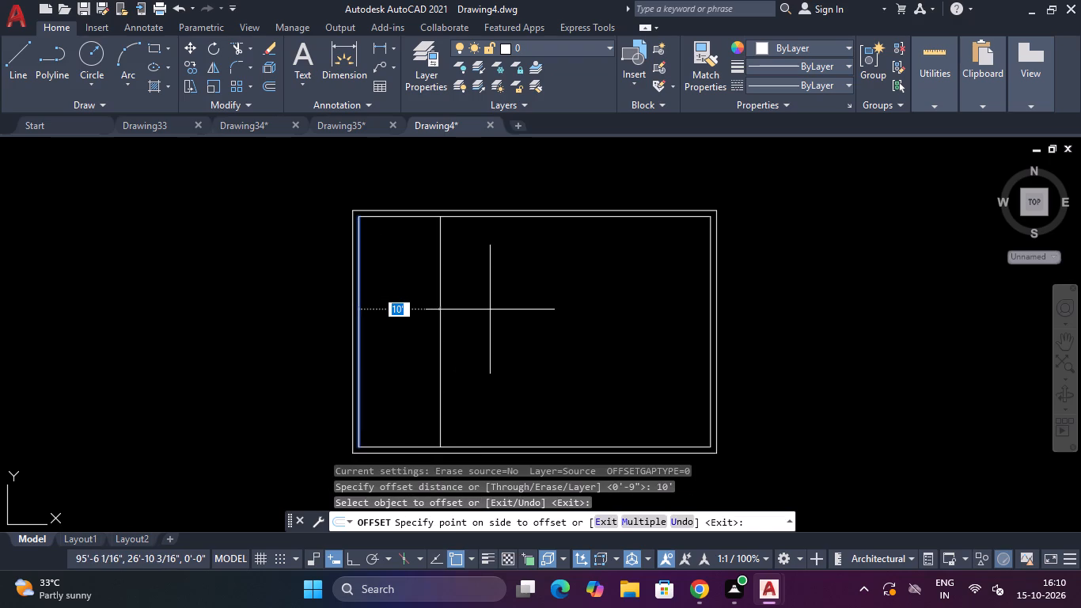
type("15'")
key("Return")
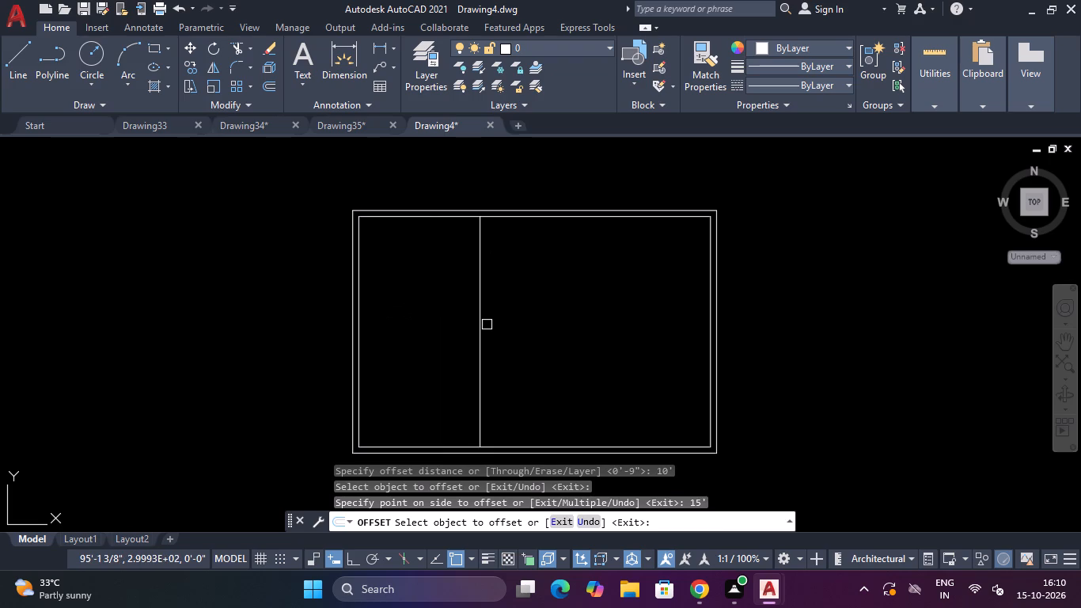
key("Escape")
key("Escape")
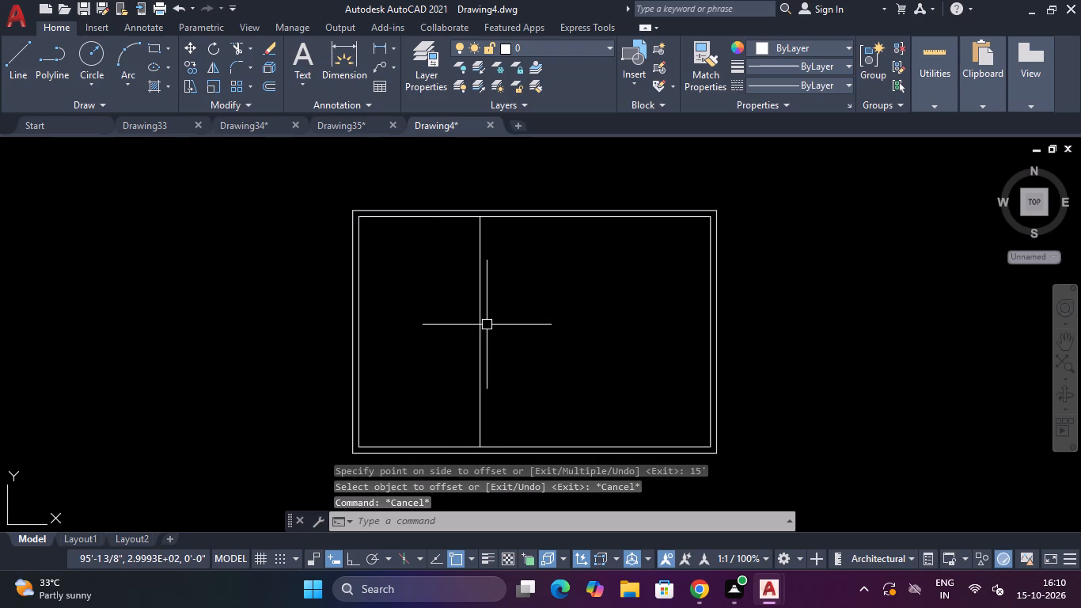
Offset the vertical partition line 4" to the left to give the partition its thickness.
type("O")
key("space")
key("4")
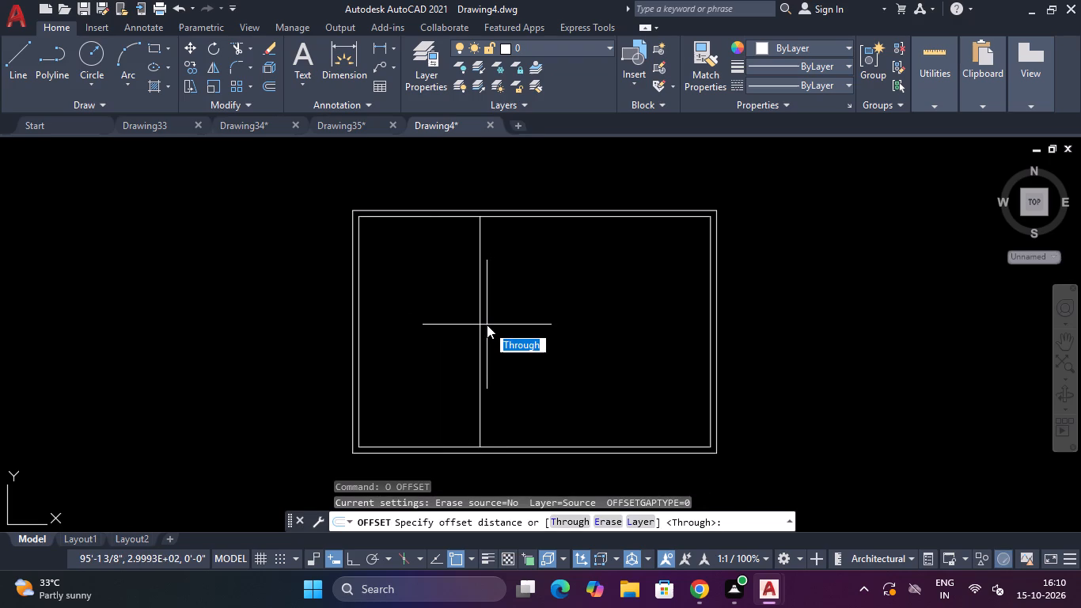
key("shift+quotedbl")
key("Return")
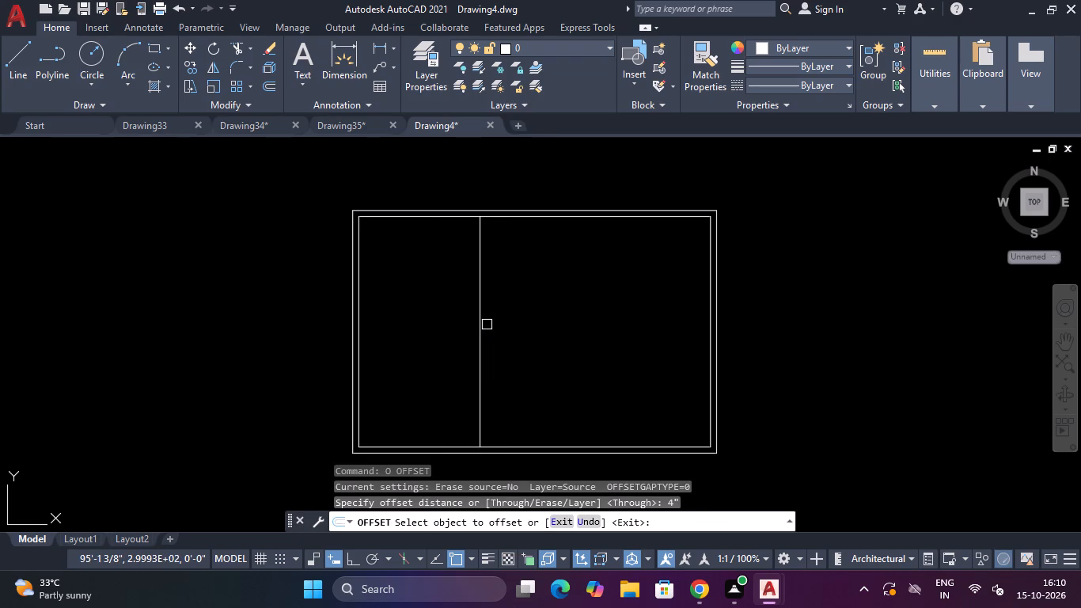
left_click(480, 338)
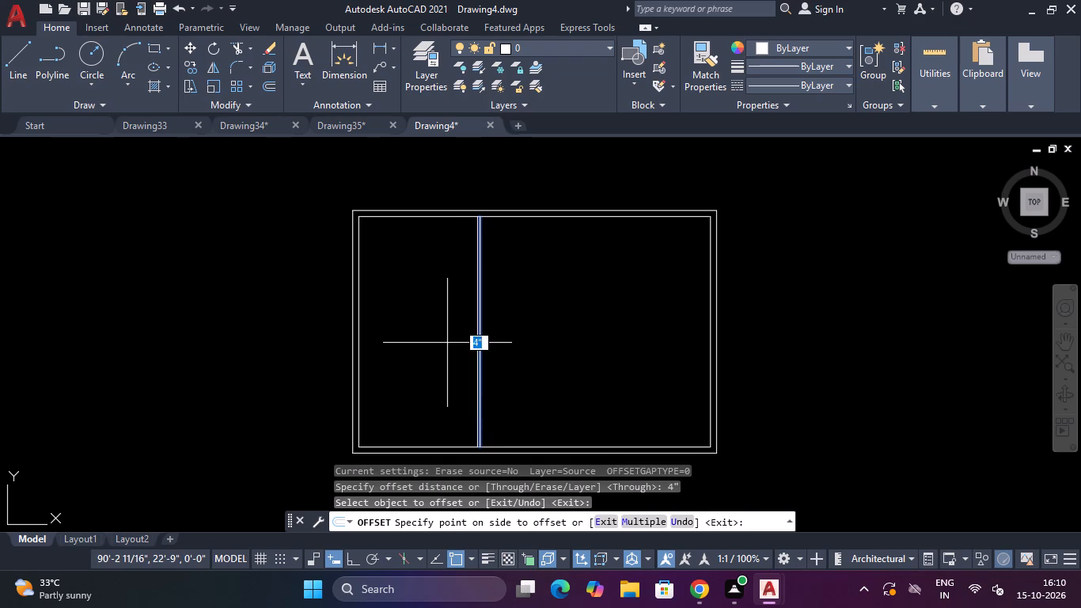
left_click(447, 343)
key("Escape")
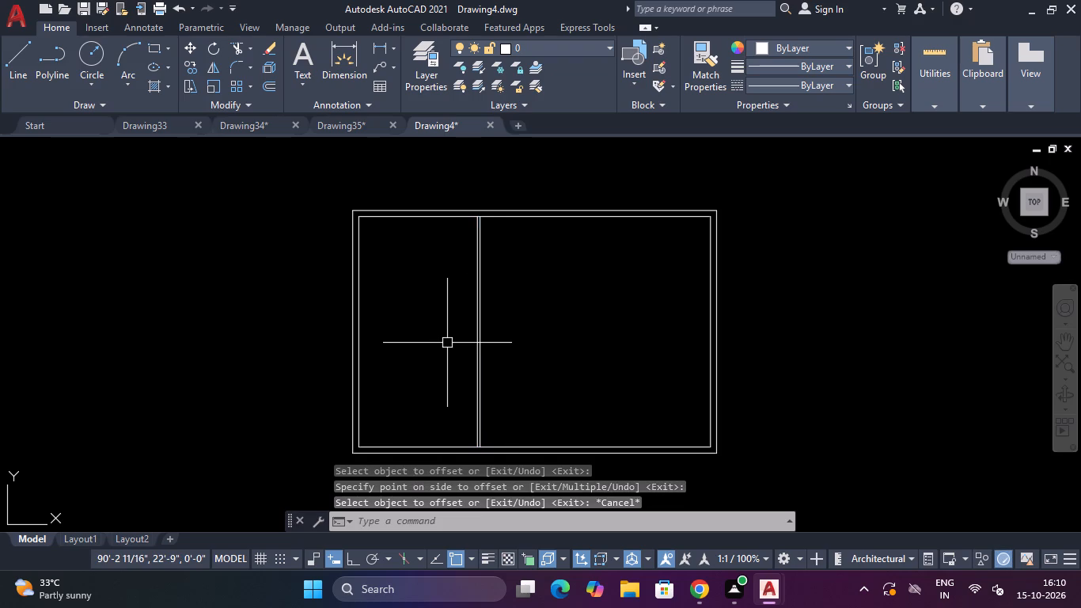
Offset the top and bottom inner wall lines 10' inward to place two horizontal partition lines.
key("o")
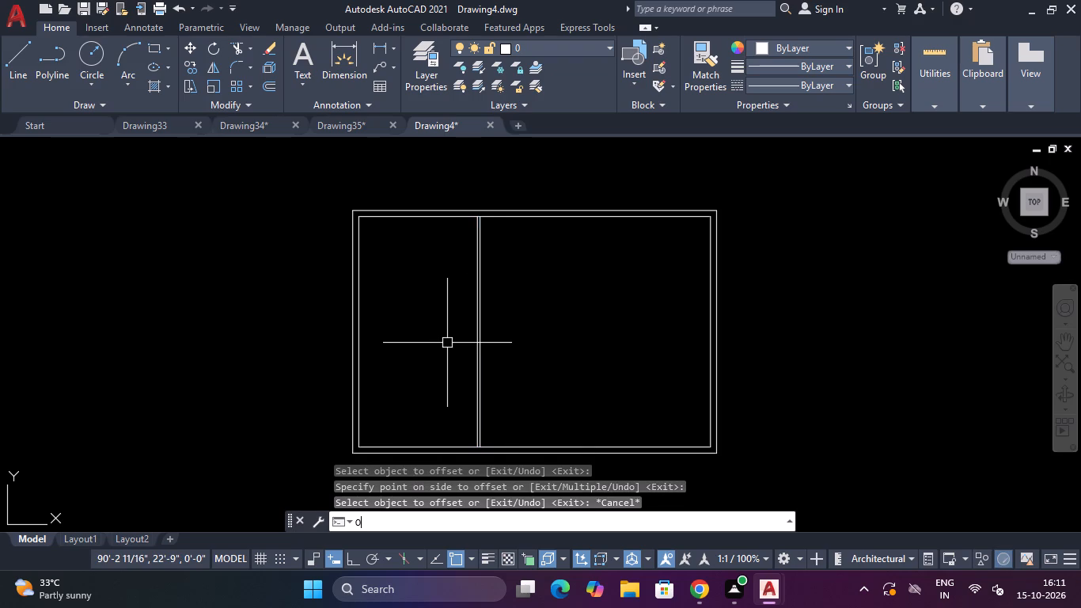
key("space")
type("10'")
key("Return")
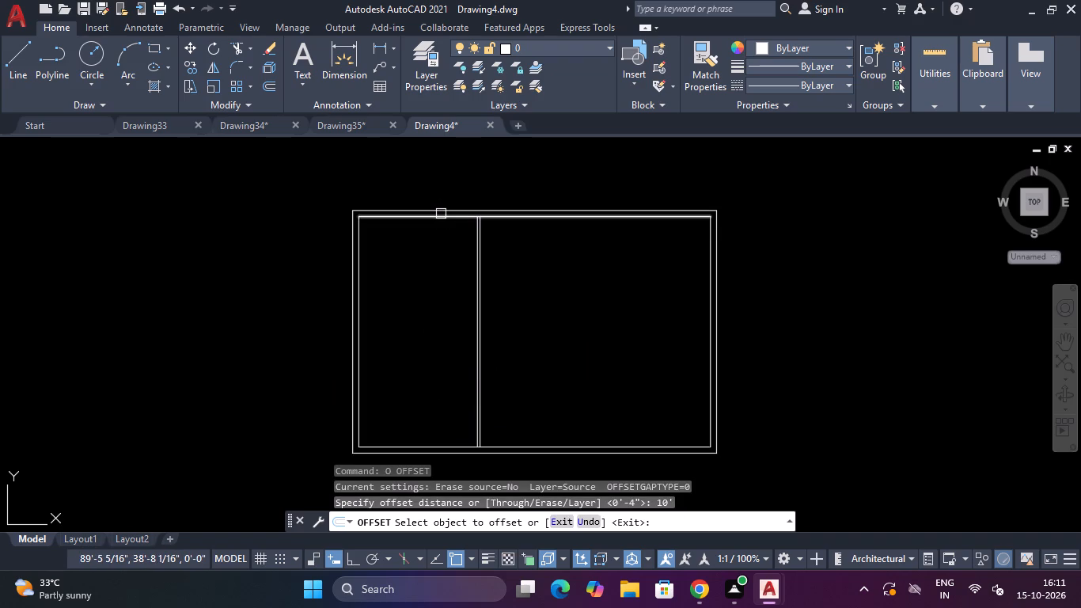
left_click(441, 214)
left_click(428, 312)
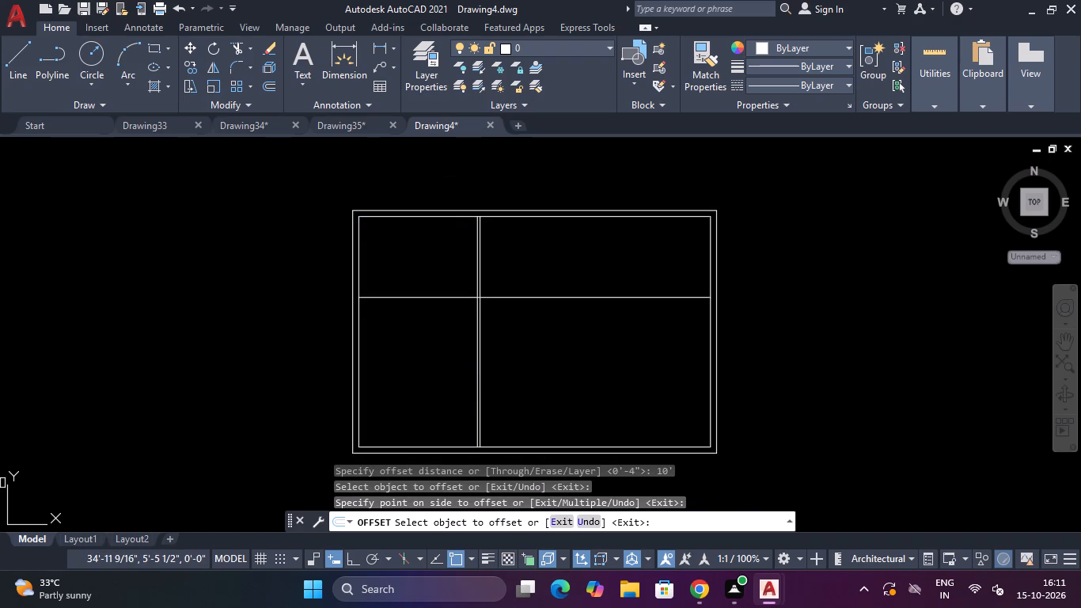
left_click(380, 448)
left_click(409, 393)
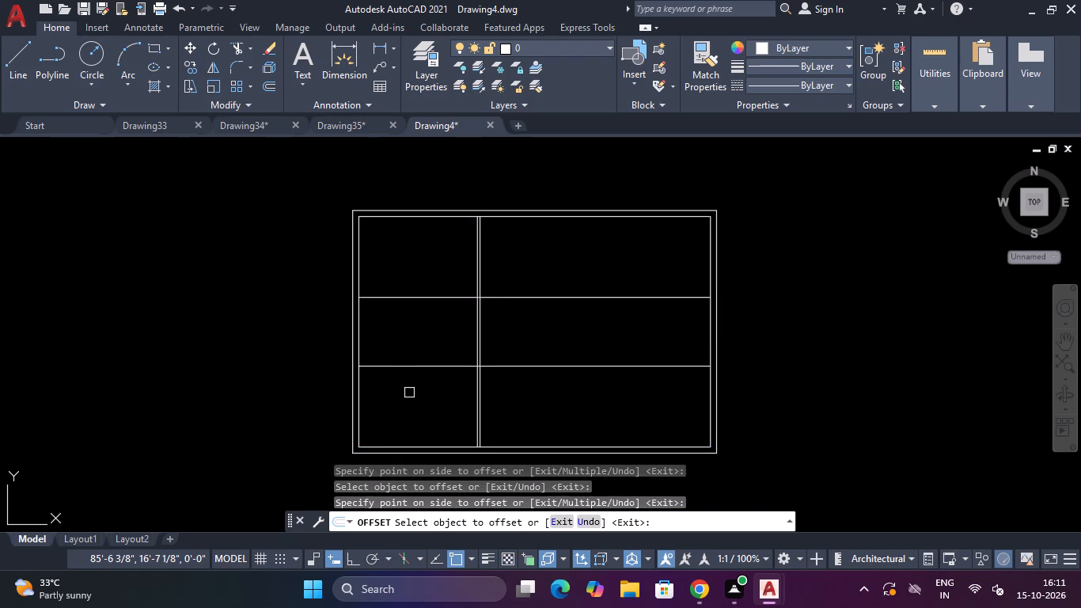
key("Escape")
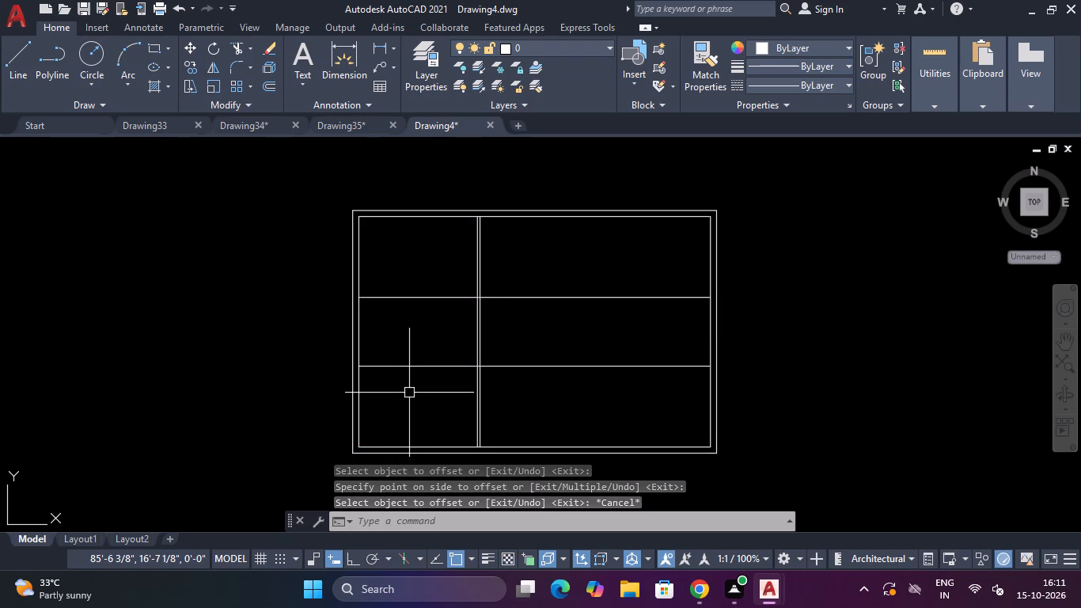
key("Escape")
key("Escape")
Offset both horizontal partition lines 4" toward the middle of the plan to give them thickness.
type("O")
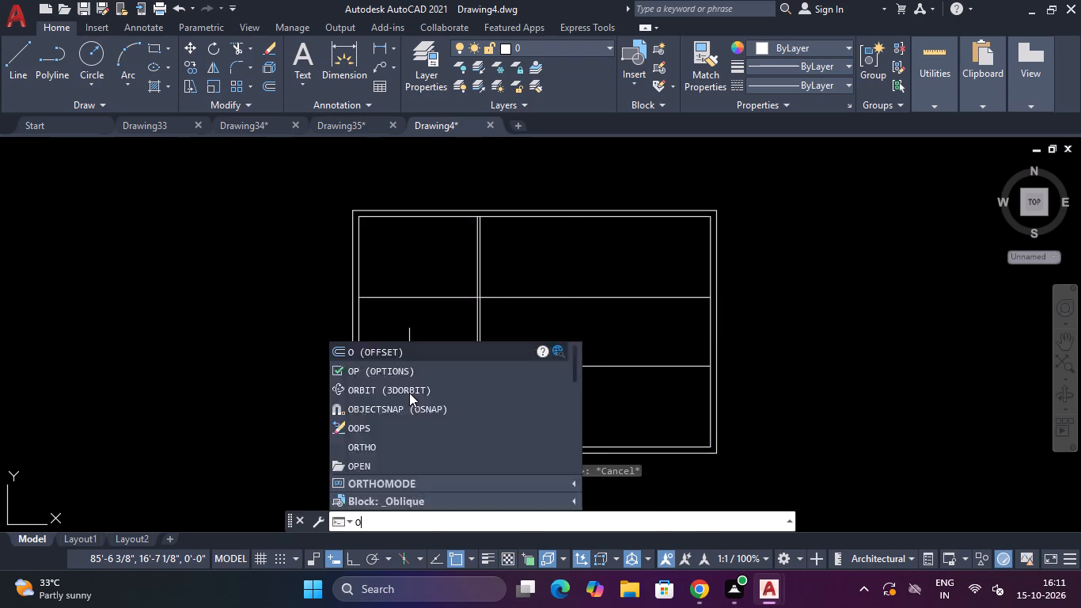
key("space")
type("4\"")
key("Return")
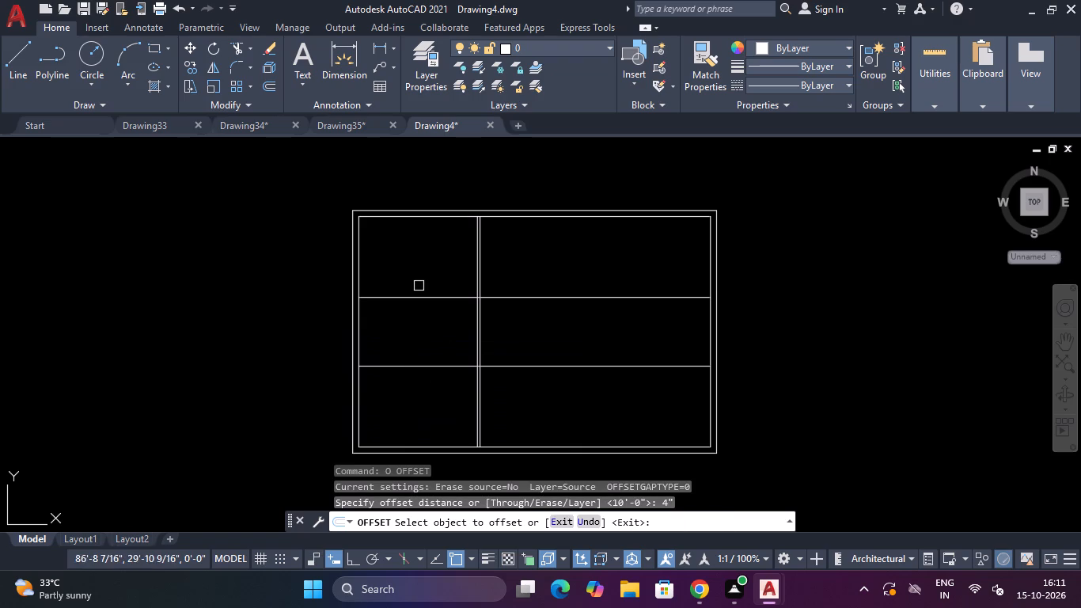
left_click(419, 294)
left_click(421, 329)
left_click(425, 363)
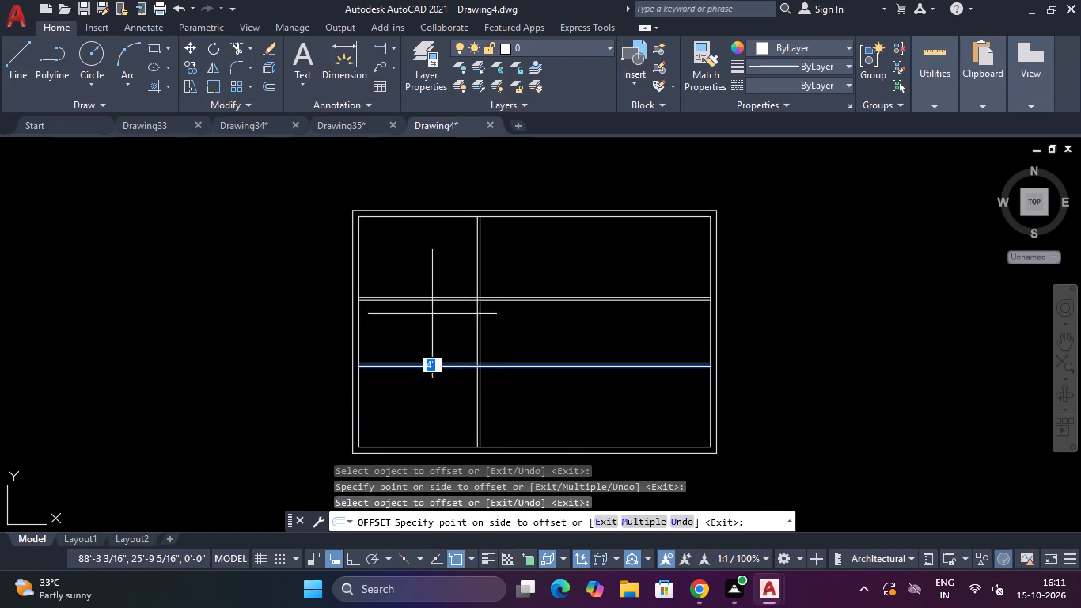
left_click(432, 313)
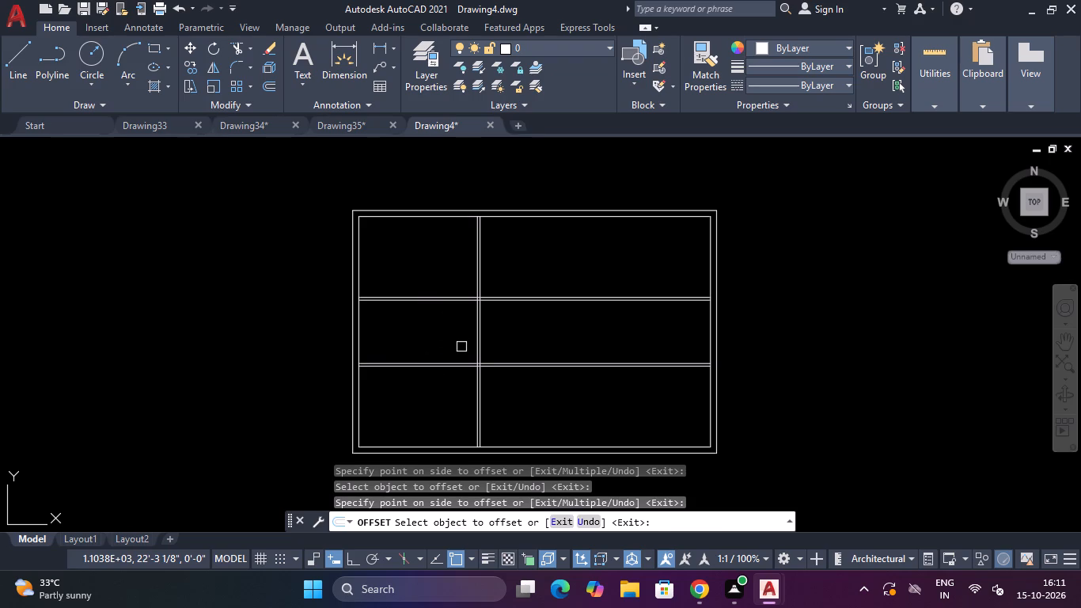
key("Escape")
Offset the right-hand line of the vertical partition 5' to the right.
type("O")
key("space")
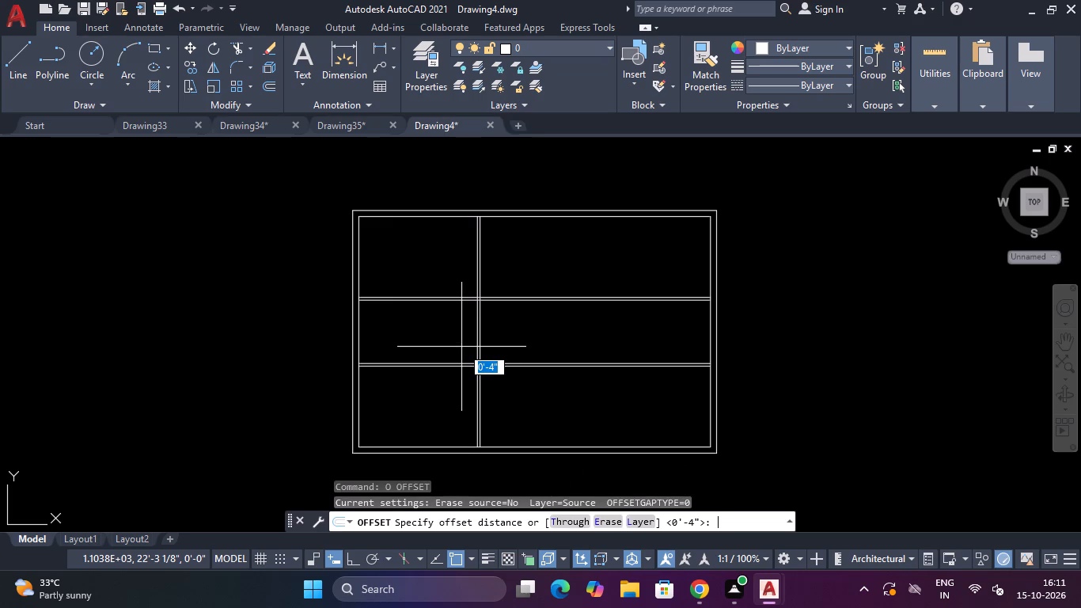
type("5'")
key("Return")
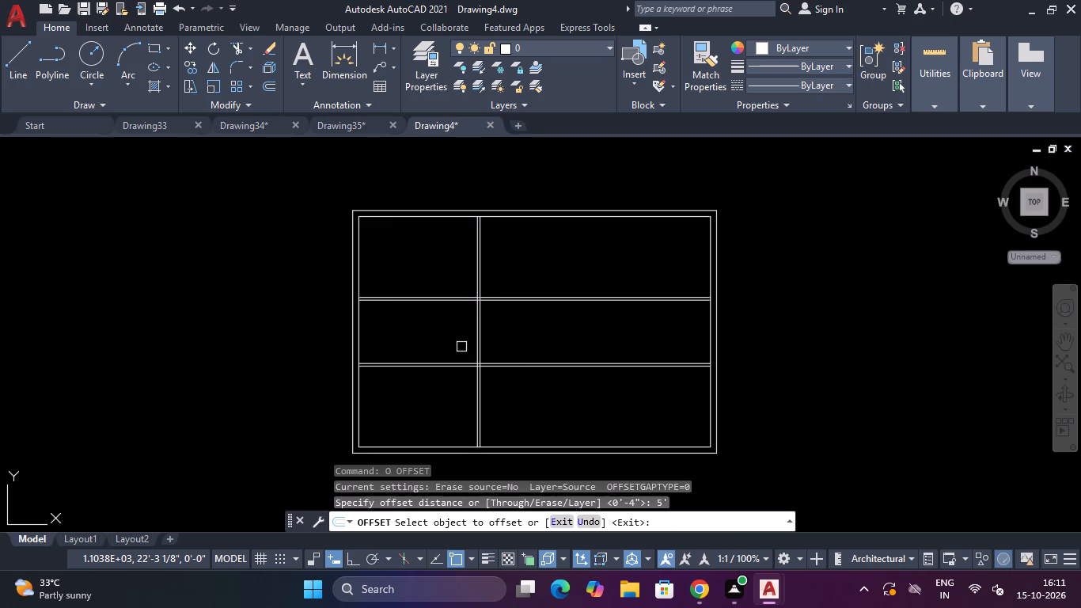
left_click(483, 416)
left_click(520, 415)
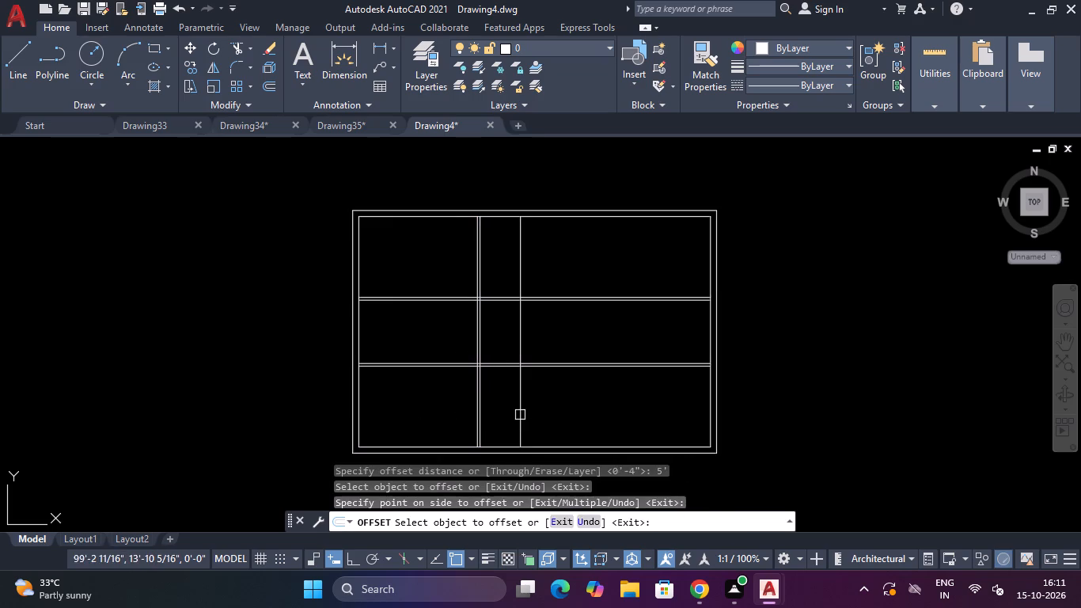
key("Escape")
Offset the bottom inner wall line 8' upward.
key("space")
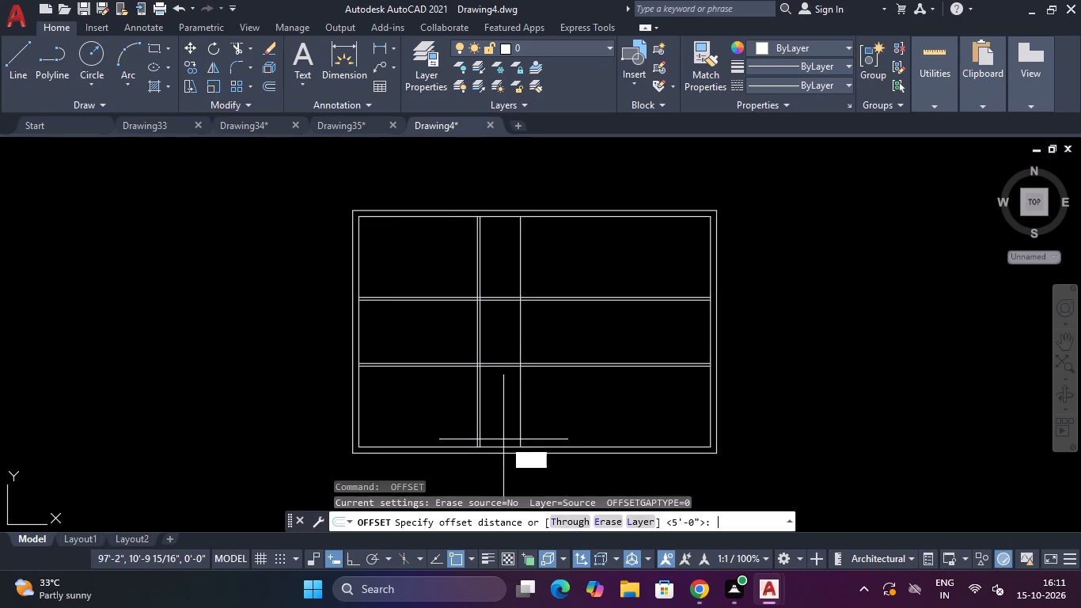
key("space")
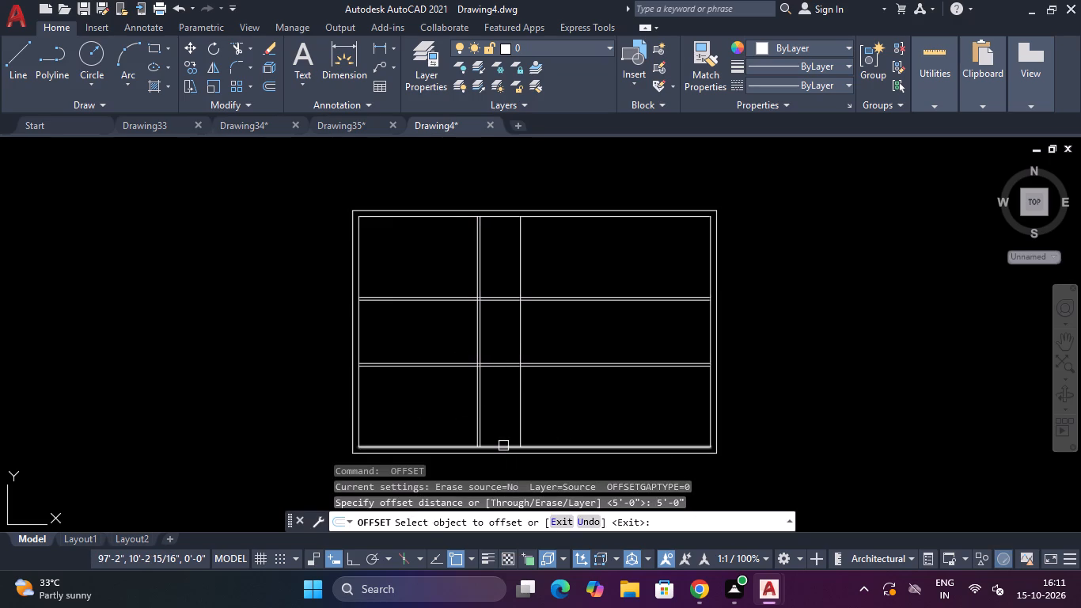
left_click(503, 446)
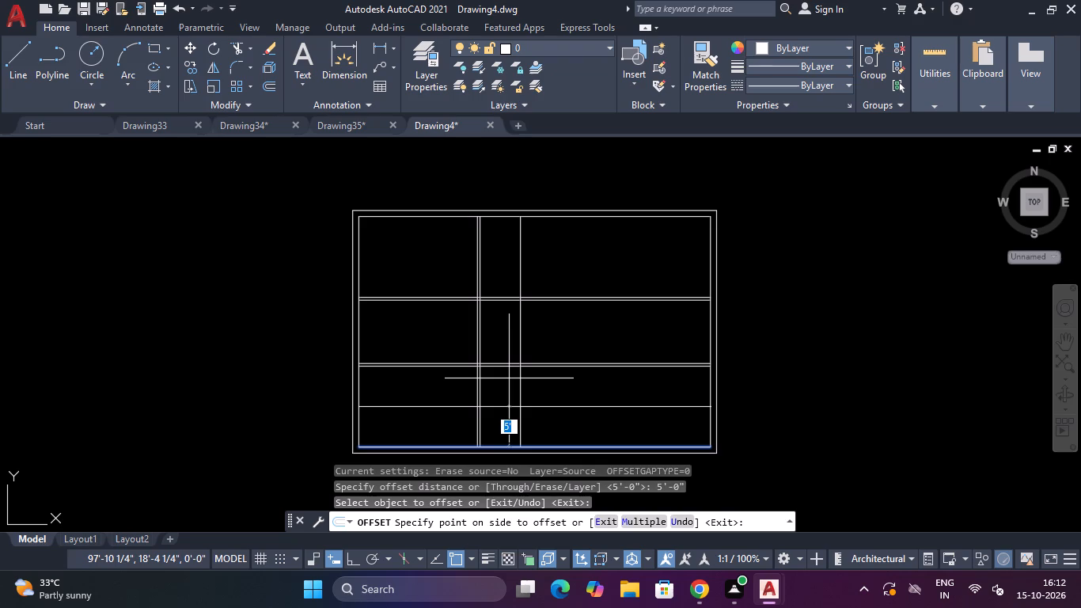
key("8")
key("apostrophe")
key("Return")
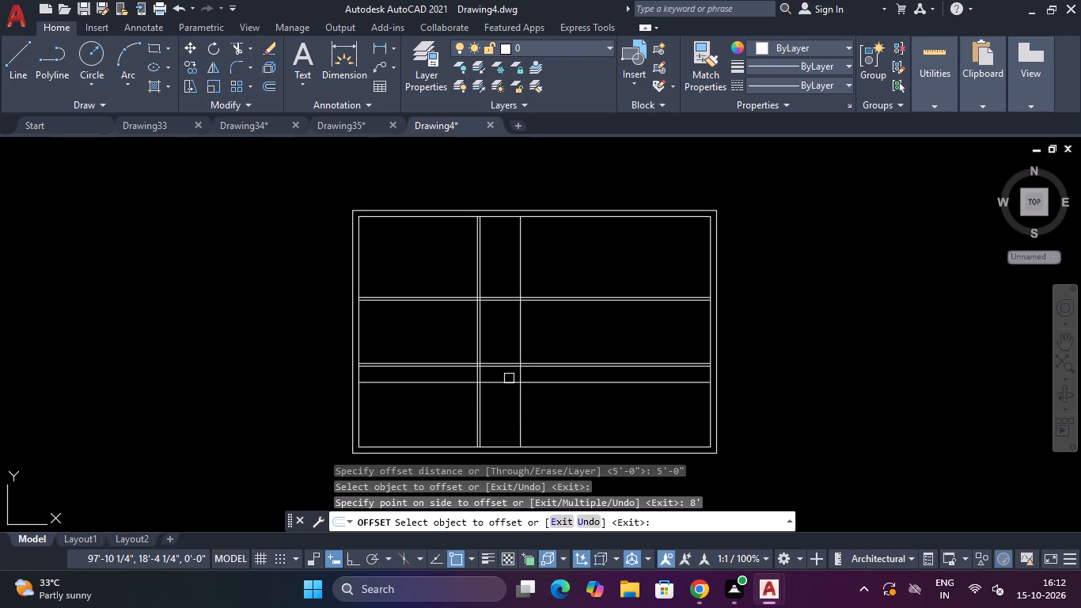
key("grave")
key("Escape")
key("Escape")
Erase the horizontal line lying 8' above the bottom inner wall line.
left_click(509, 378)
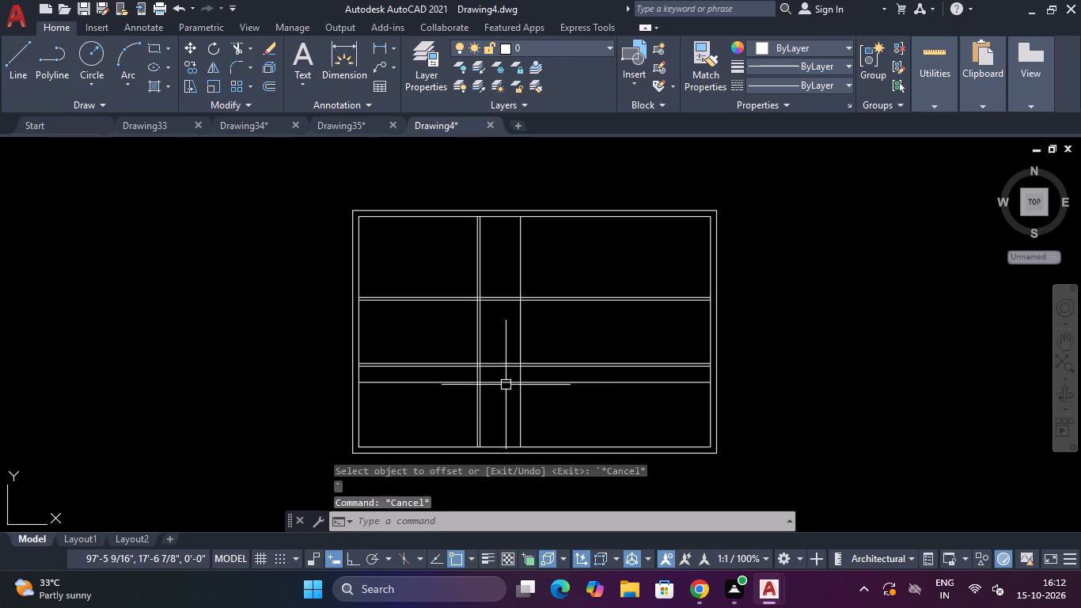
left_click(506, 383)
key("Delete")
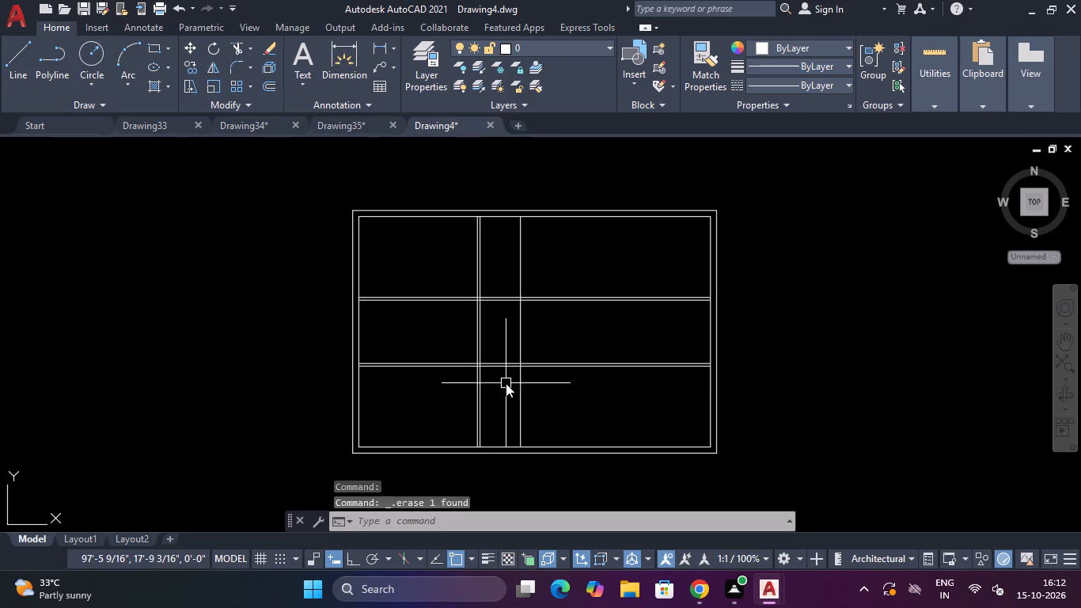
Offset the bottom inner wall line 6' upward to place another horizontal partition line.
type("O")
key("space")
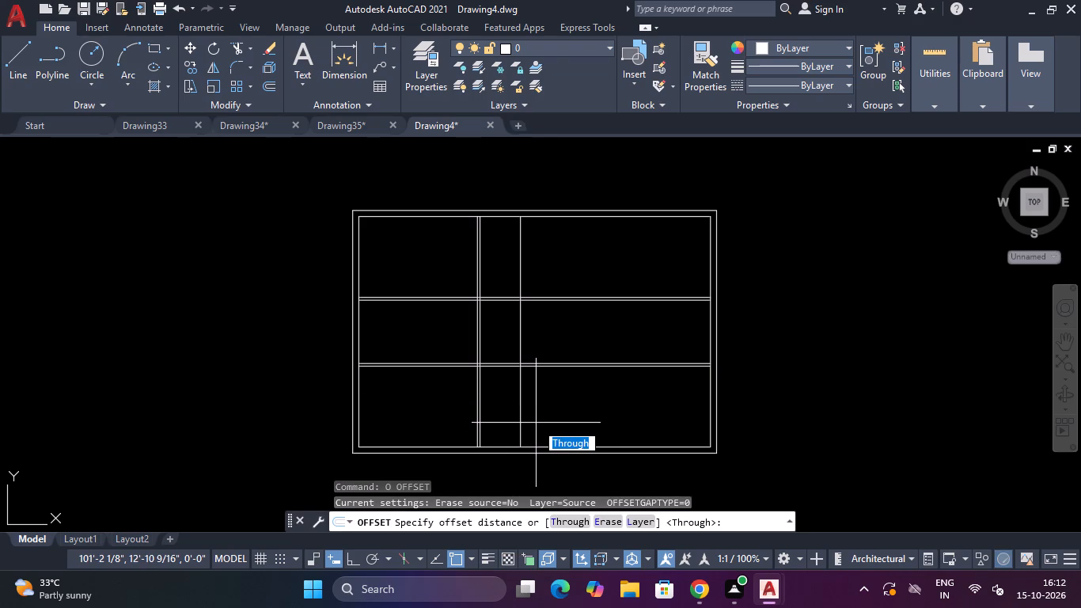
key("6")
key("apostrophe")
key("Return")
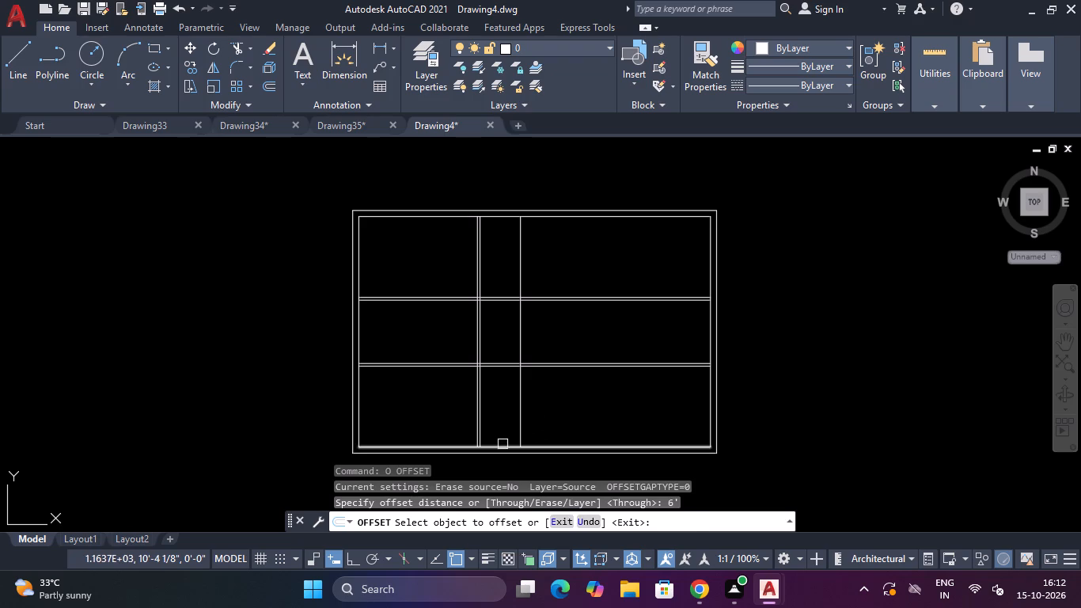
left_click(503, 444)
left_click(503, 425)
key("Escape")
Offset the horizontal line 6' above the bottom inner wall 4" upward to give the partition its thickness.
type("O")
key("space")
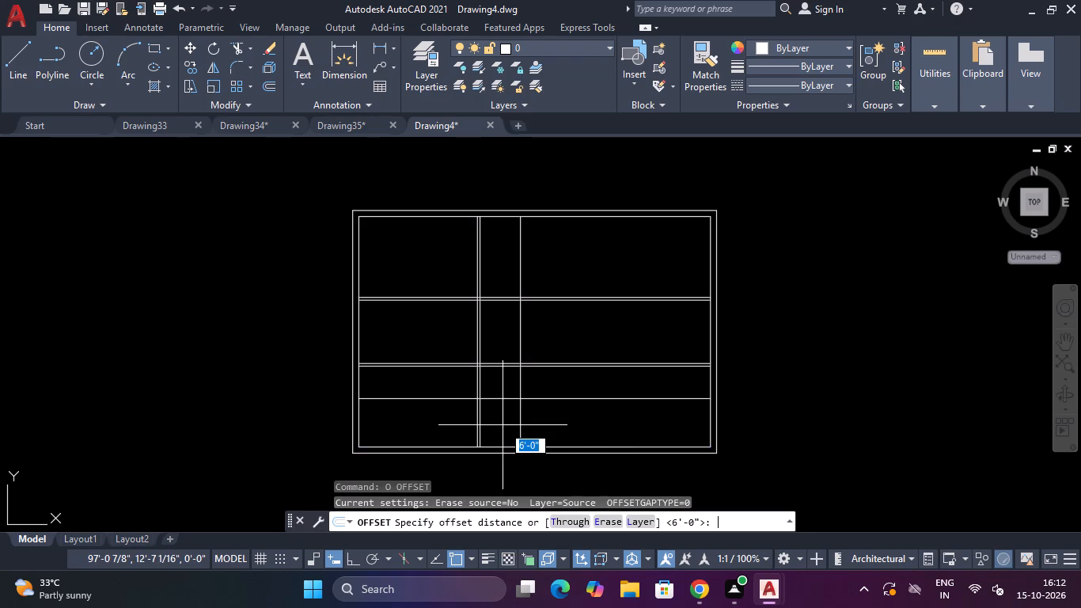
type("4\"")
key("Return")
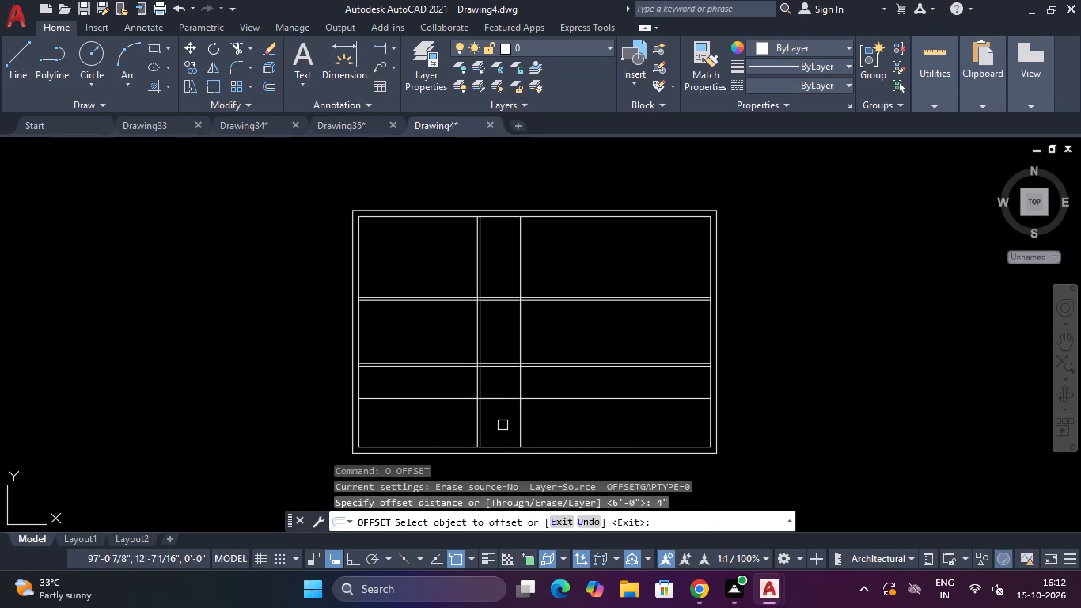
left_click(502, 400)
left_click(495, 385)
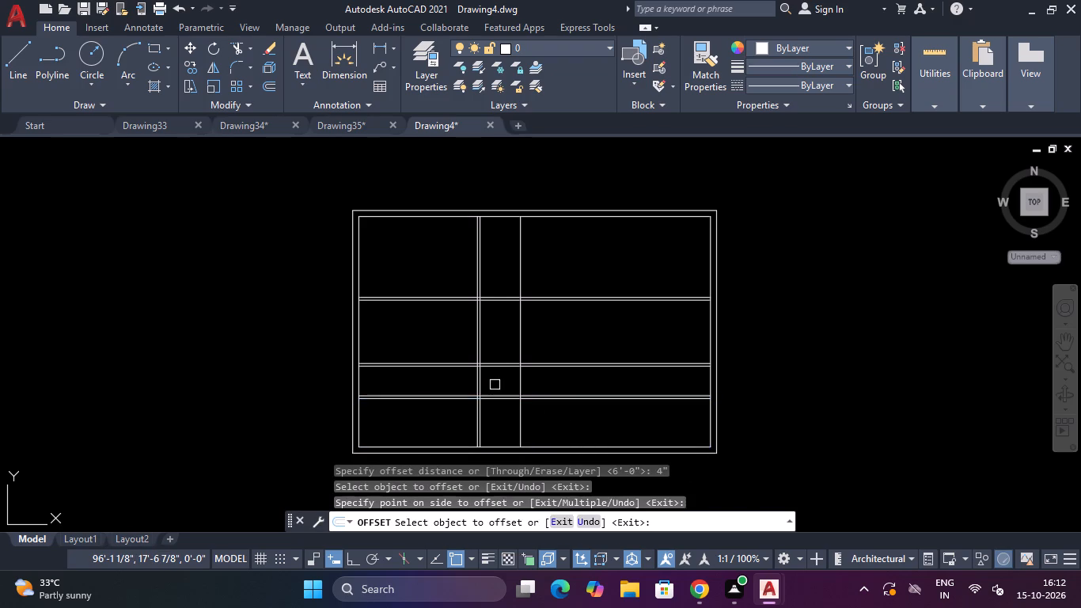
key("Escape")
key("Escape")
Trim the lowest horizontal partition's two lines on the left side of the full-height vertical partition.
type("TR")
key("space")
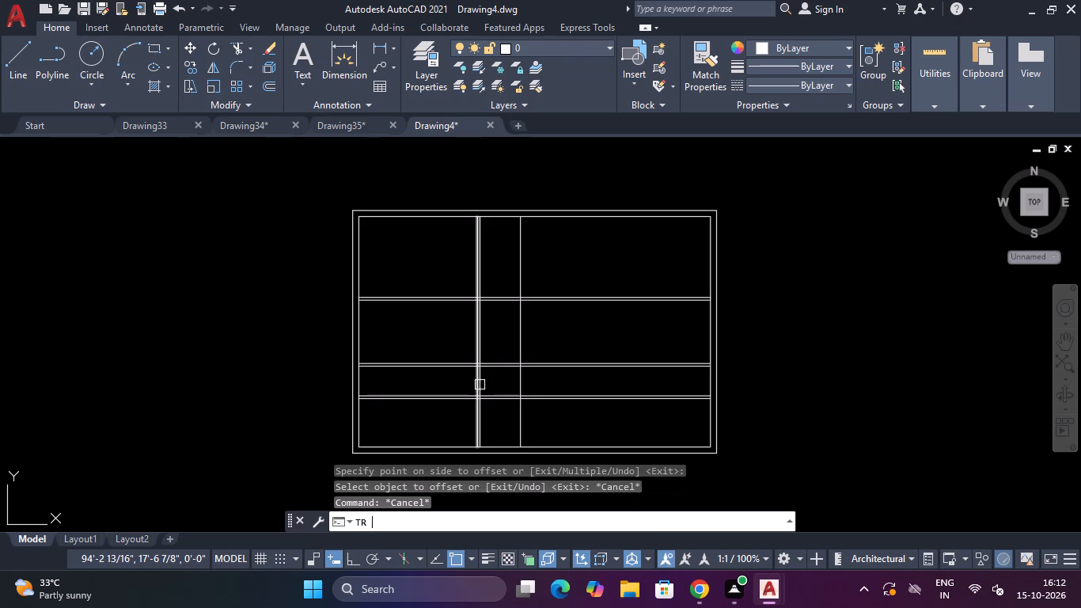
left_click(428, 431)
left_click(431, 376)
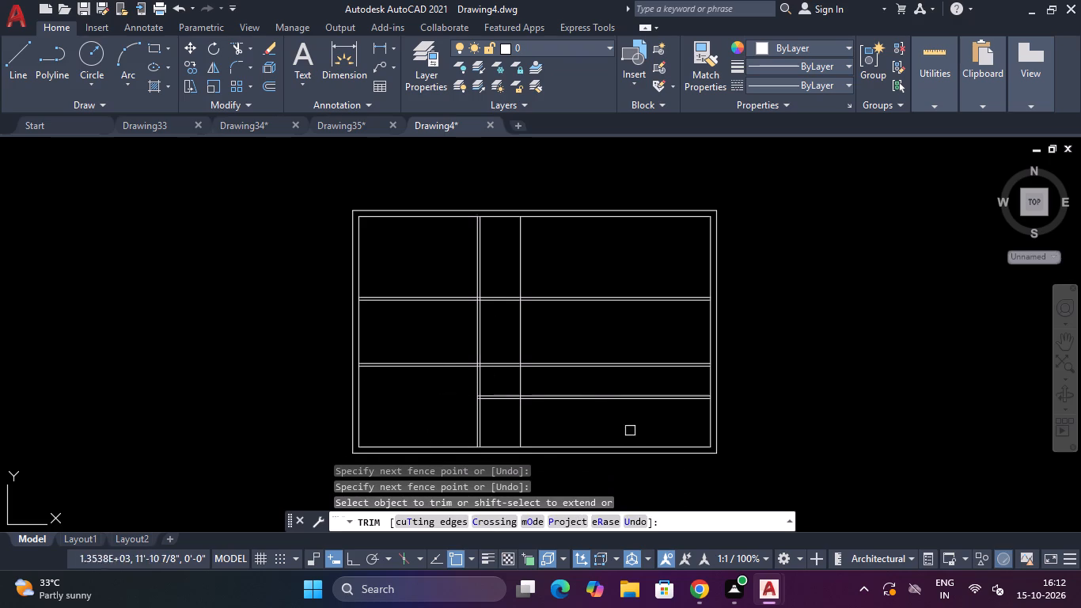
key("Escape")
Offset the single vertical line 5' from the full-height vertical partition 4" to the right.
type("O")
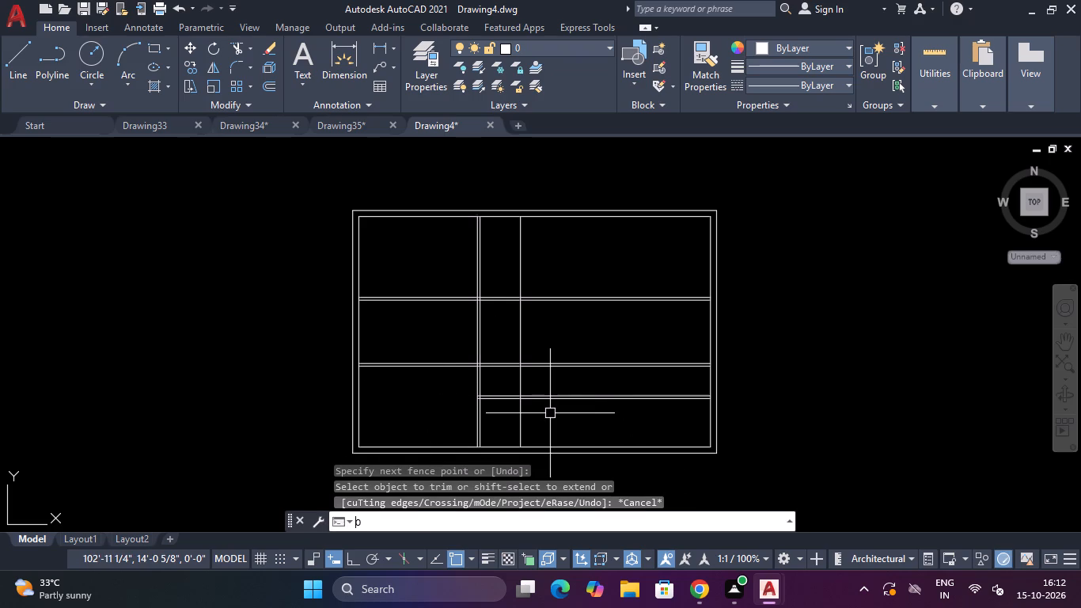
key("space")
key("Return")
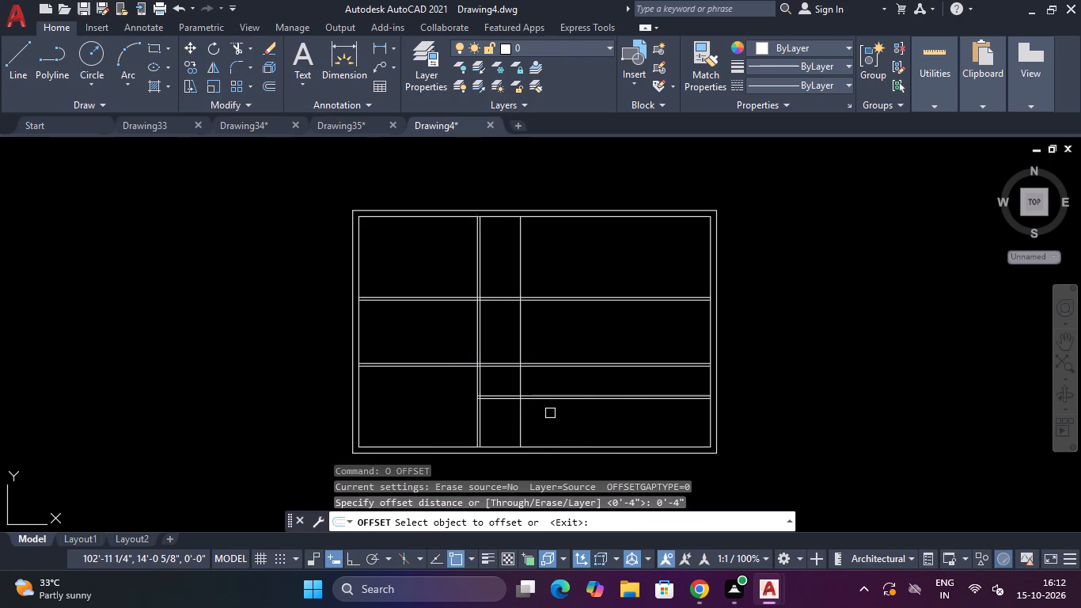
left_click(521, 413)
left_click(541, 415)
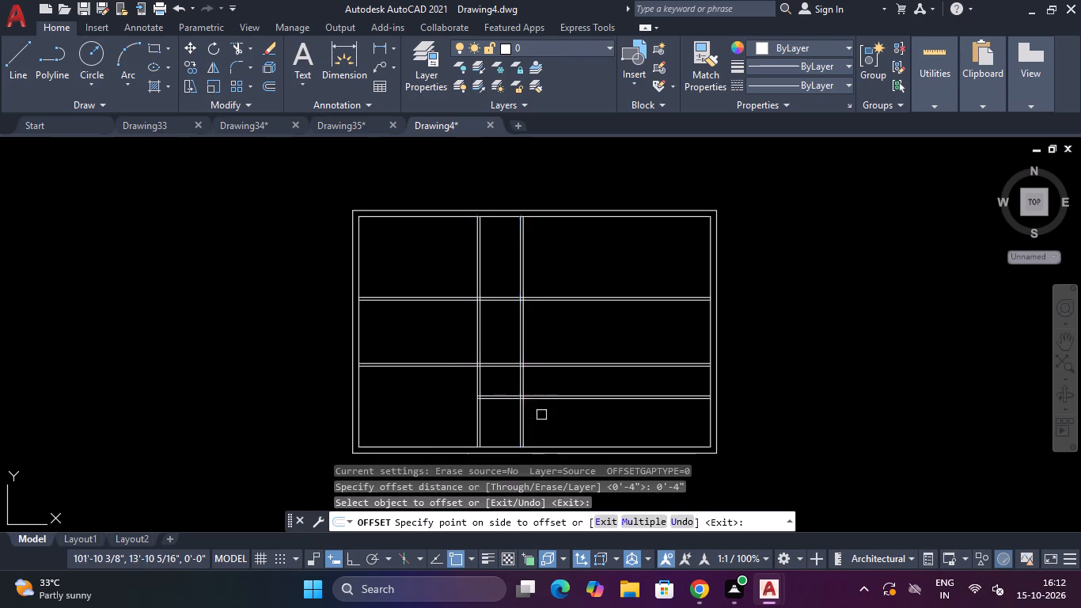
key("Escape")
Trim both lines of the new vertical partition above the lowest horizontal partition.
type("TR")
key("space")
scroll(529, 393, "up", 5)
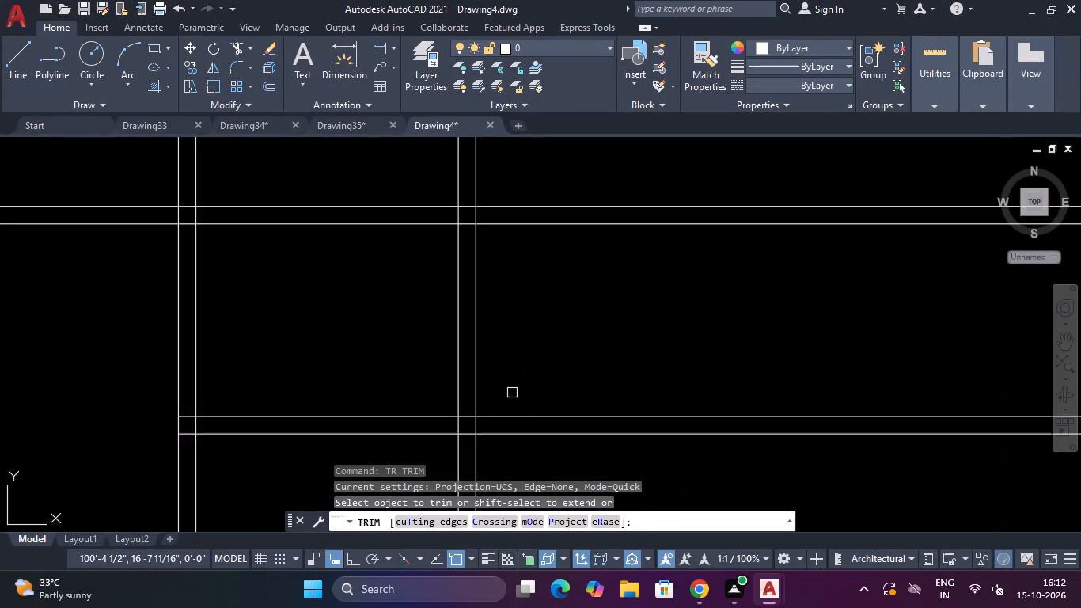
scroll(510, 389, "up", 3)
scroll(496, 281, "down", 4)
scroll(442, 312, "up", 4)
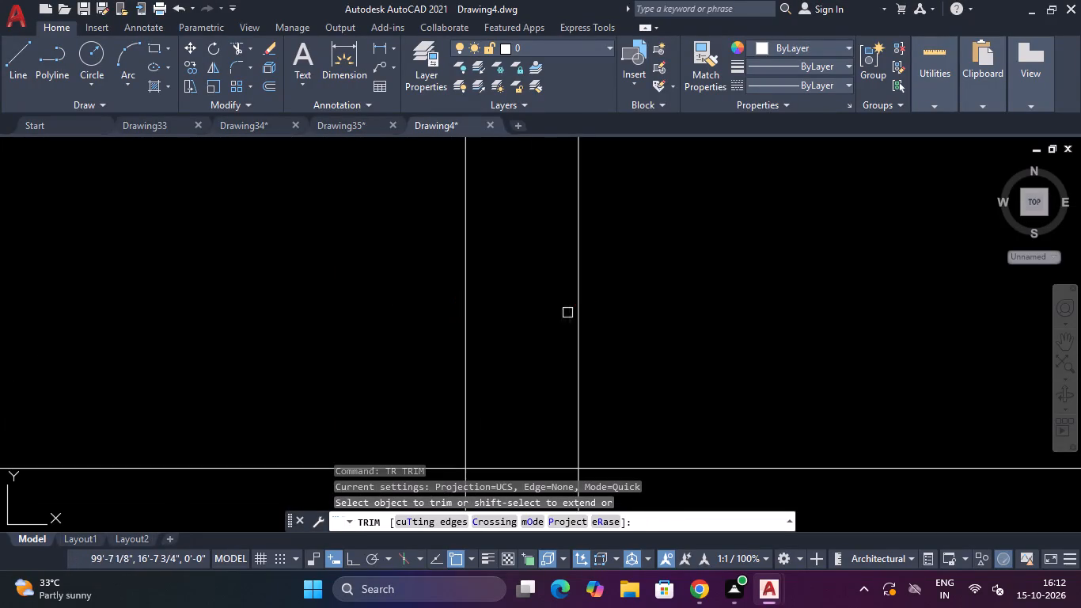
left_click_drag(616, 331, 576, 332)
left_click(319, 344)
left_click(527, 344)
Trim the lowest horizontal partition's two lines to the right of the short vertical partition, closing the small room's corner.
scroll(537, 341, "down", 4)
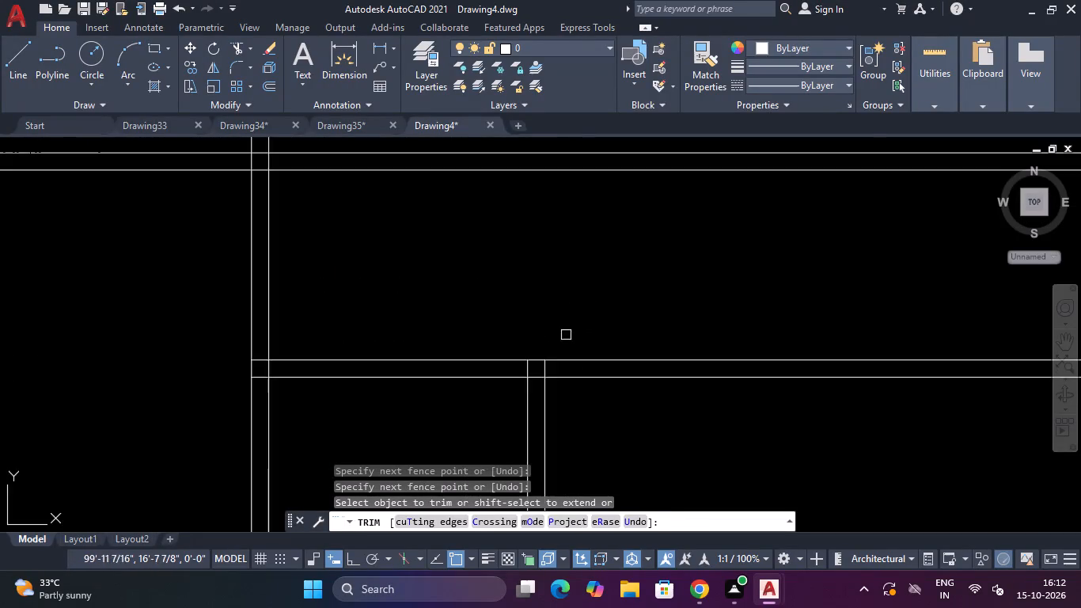
scroll(578, 330, "down", 4)
scroll(581, 355, "up", 10)
scroll(520, 277, "down", 5)
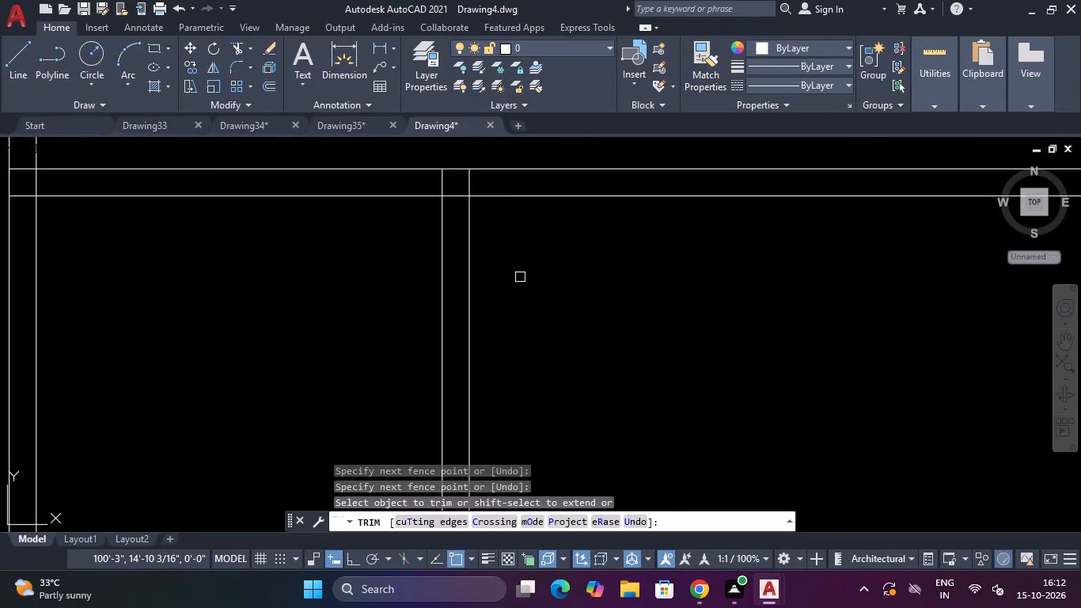
scroll(510, 175, "down", 4)
scroll(510, 159, "up", 6)
scroll(476, 306, "down", 4)
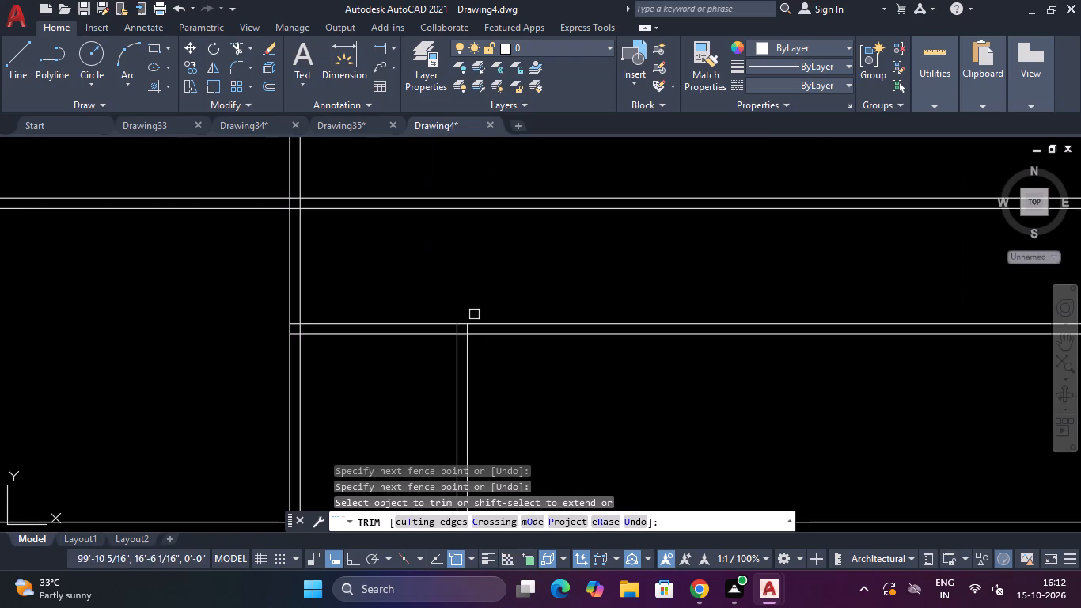
scroll(471, 334, "up", 4)
left_click(468, 361)
left_click(491, 231)
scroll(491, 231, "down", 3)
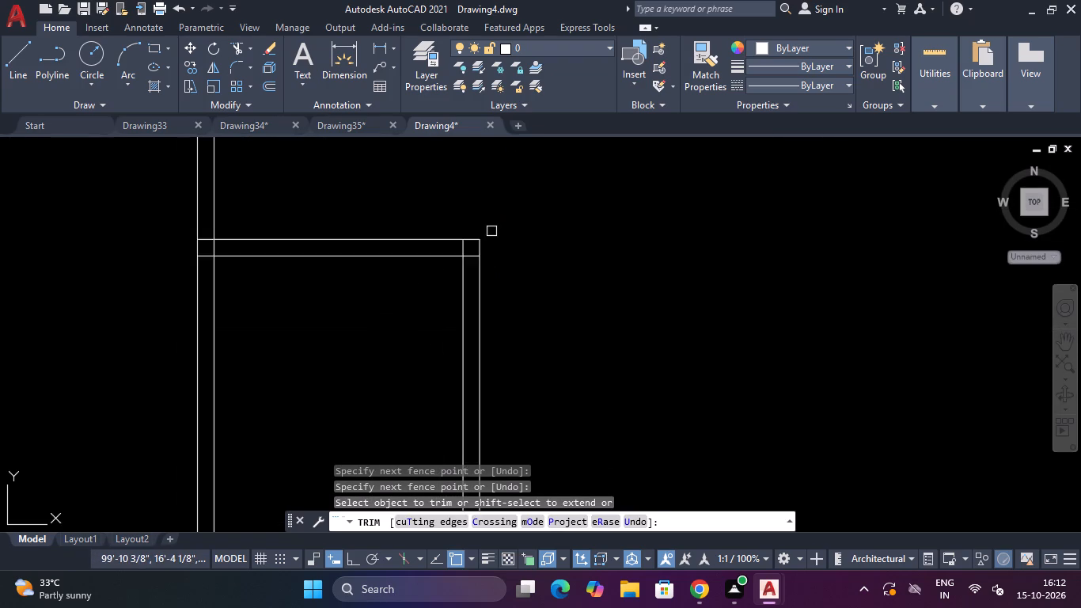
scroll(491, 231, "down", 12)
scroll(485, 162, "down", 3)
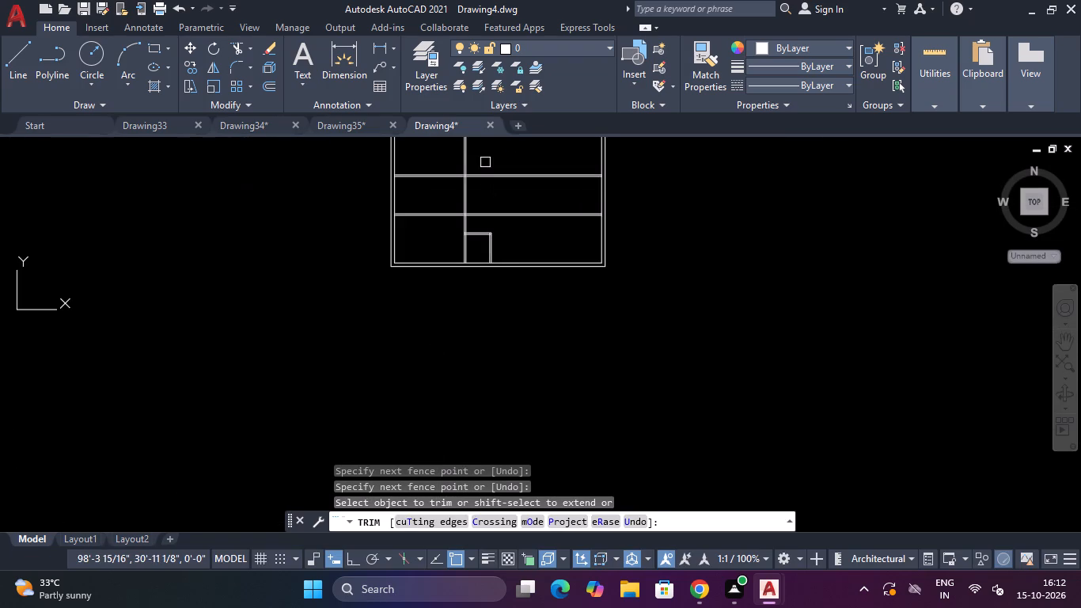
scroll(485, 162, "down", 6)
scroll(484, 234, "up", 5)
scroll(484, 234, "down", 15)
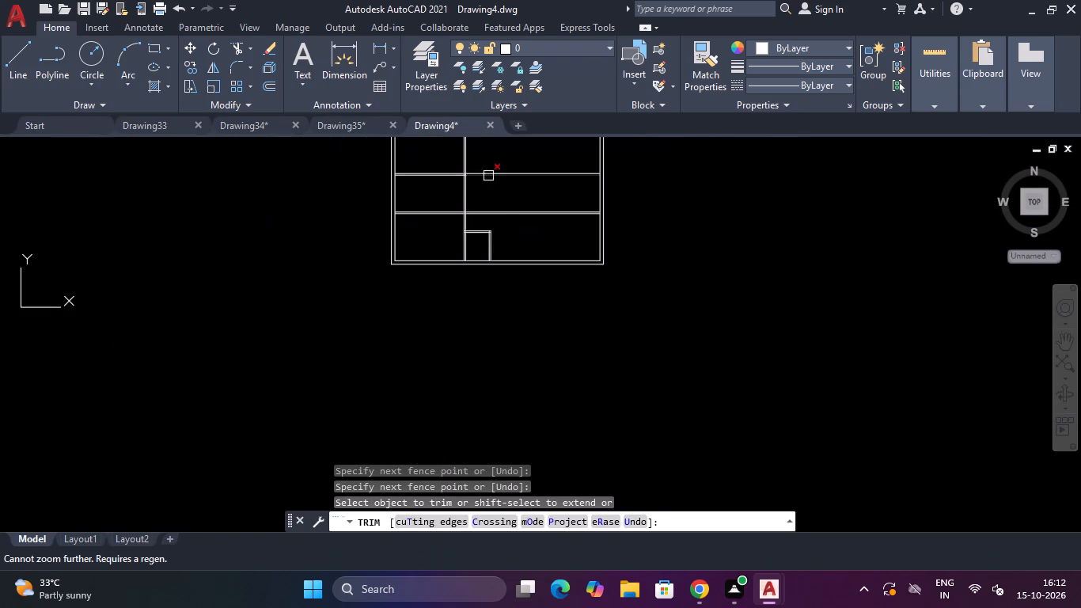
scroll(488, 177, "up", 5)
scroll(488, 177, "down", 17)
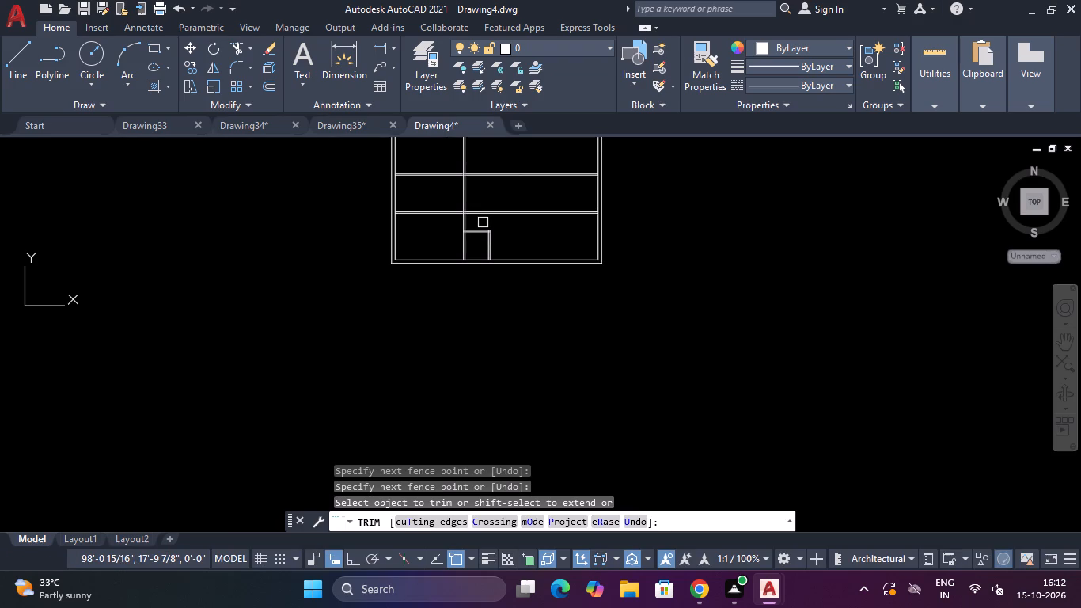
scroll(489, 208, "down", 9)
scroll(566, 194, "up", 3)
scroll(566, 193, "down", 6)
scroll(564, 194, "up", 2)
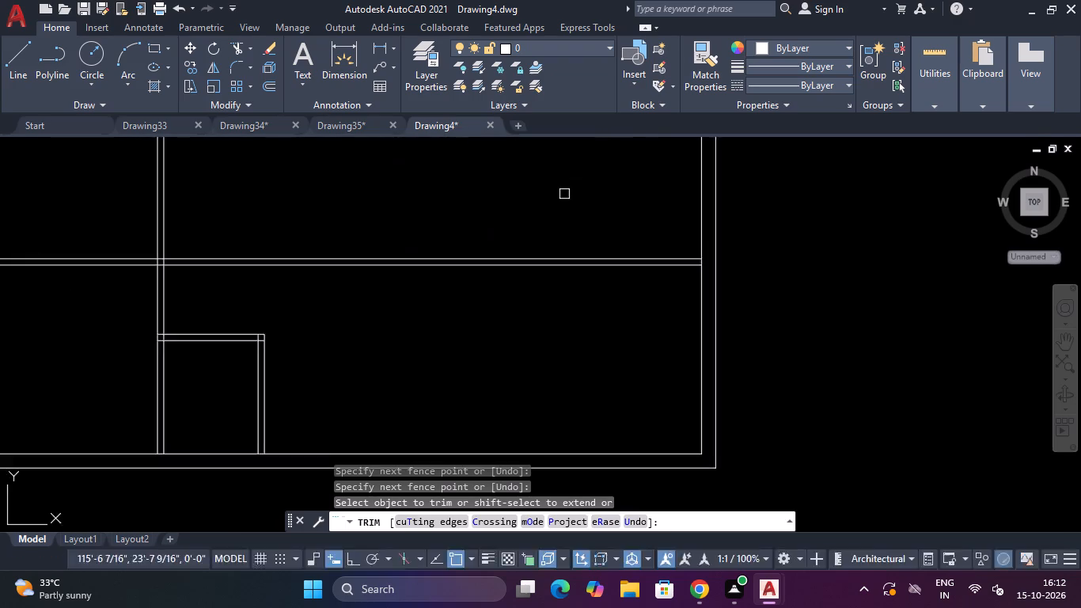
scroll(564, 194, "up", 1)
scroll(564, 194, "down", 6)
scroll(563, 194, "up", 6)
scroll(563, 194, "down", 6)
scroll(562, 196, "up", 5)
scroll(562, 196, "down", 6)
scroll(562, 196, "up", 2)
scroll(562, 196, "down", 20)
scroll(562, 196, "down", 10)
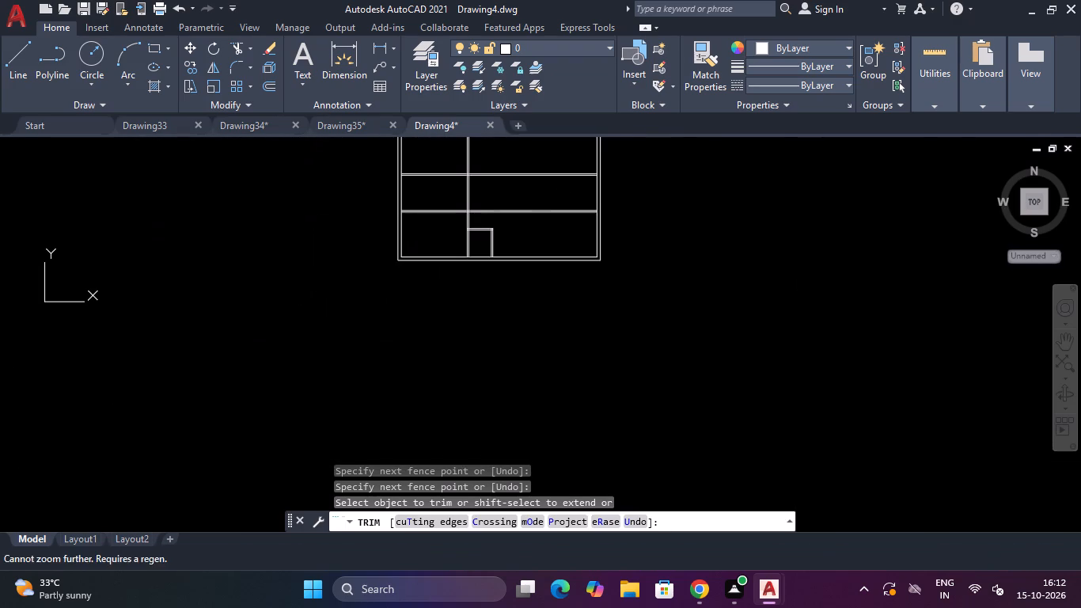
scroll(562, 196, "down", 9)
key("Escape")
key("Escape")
Trim the two long horizontal partitions everywhere to the right of the full-height vertical partition.
scroll(561, 199, "down", 5)
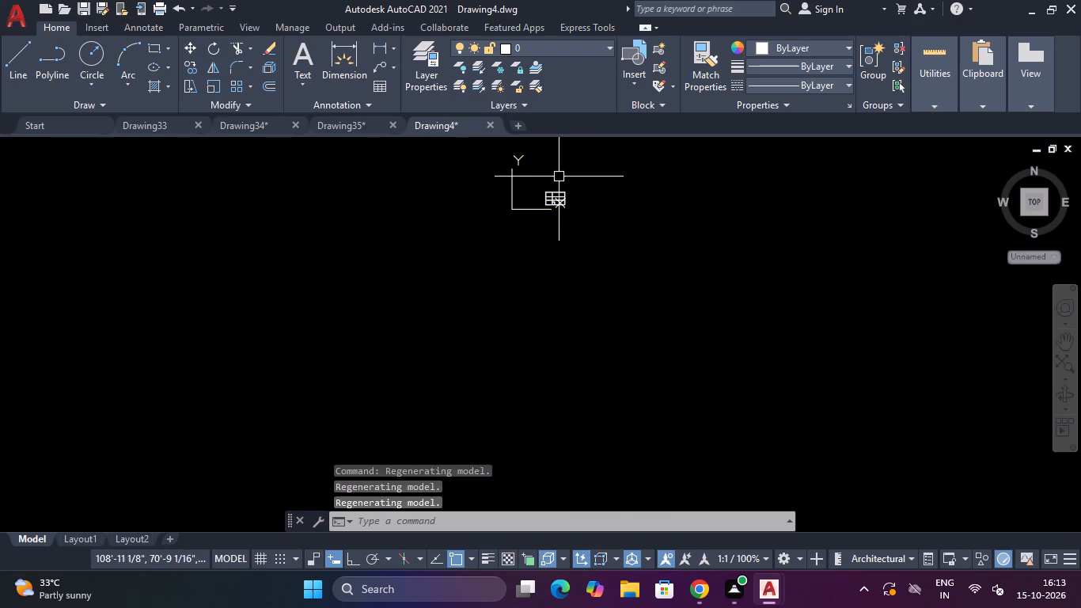
scroll(557, 173, "up", 4)
scroll(557, 280, "up", 2)
key("Escape")
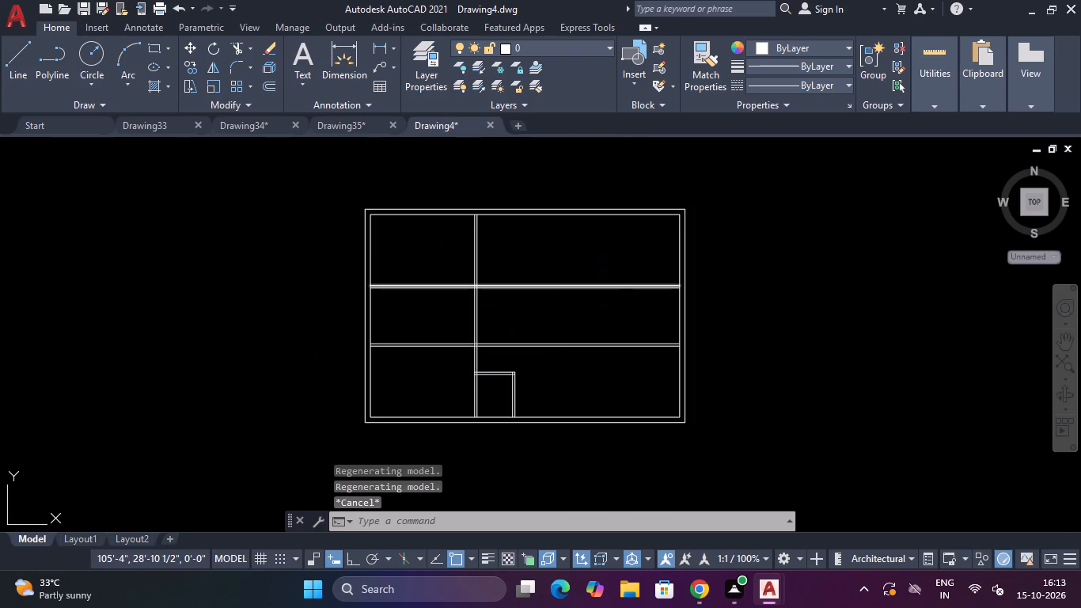
key("Escape")
type("TR")
key("space")
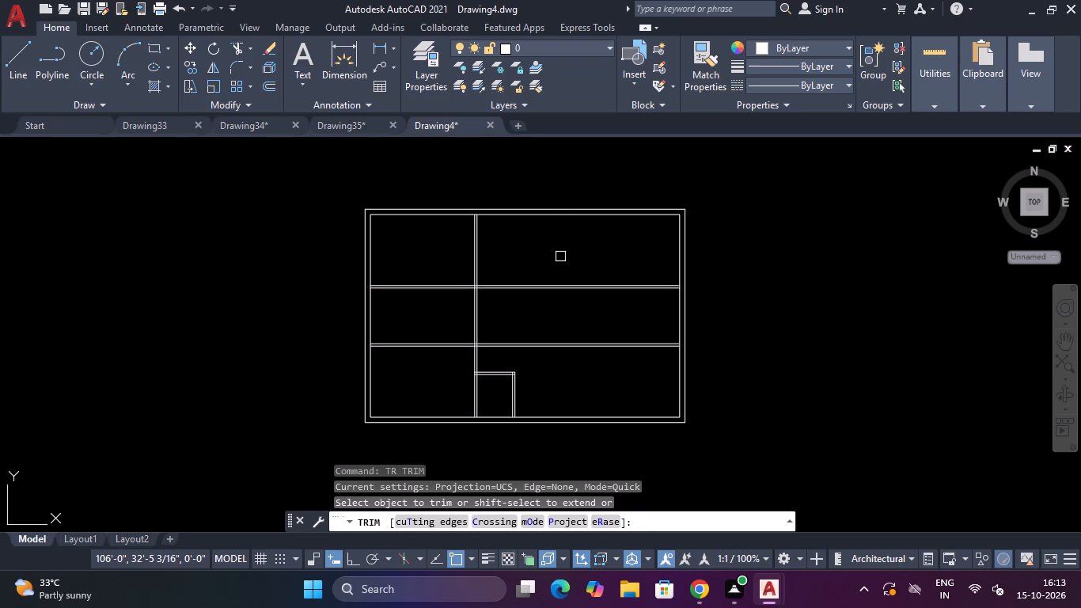
left_click(560, 256)
left_click(552, 306)
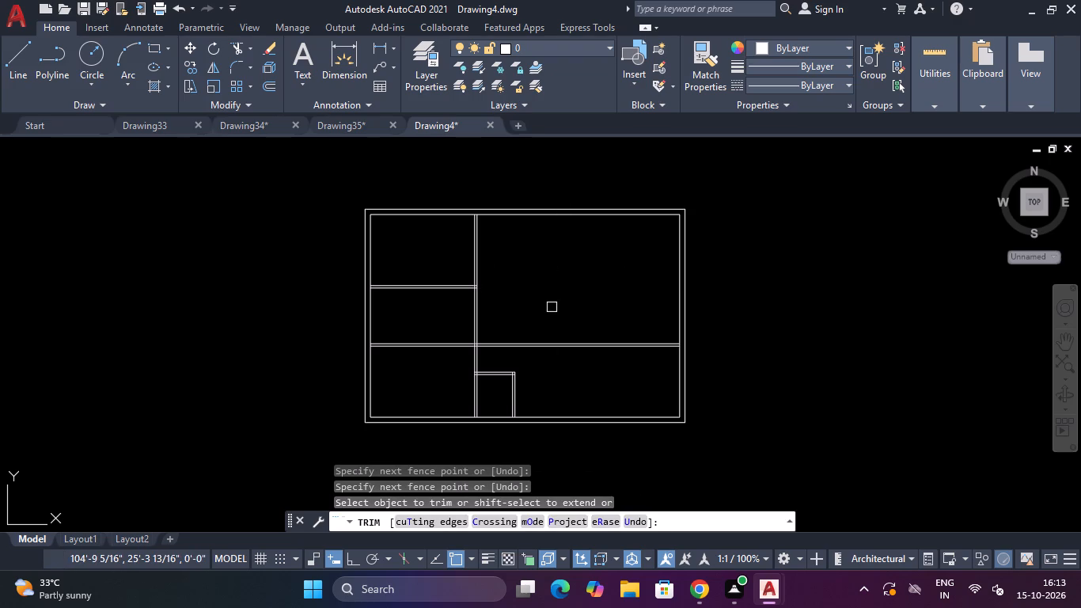
left_click(552, 307)
left_click(556, 377)
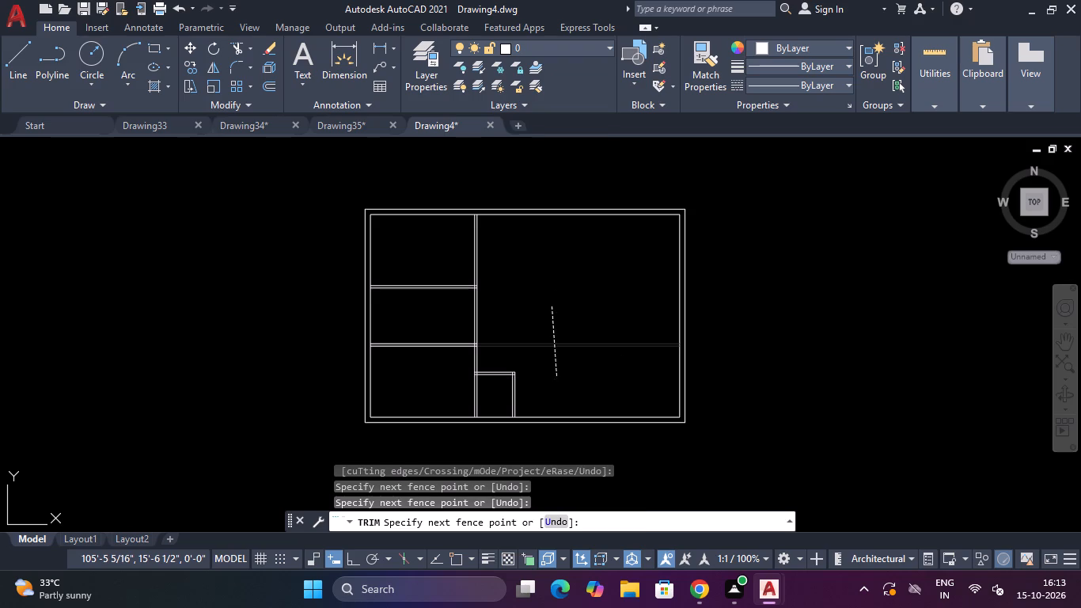
key("Escape")
key("Escape")
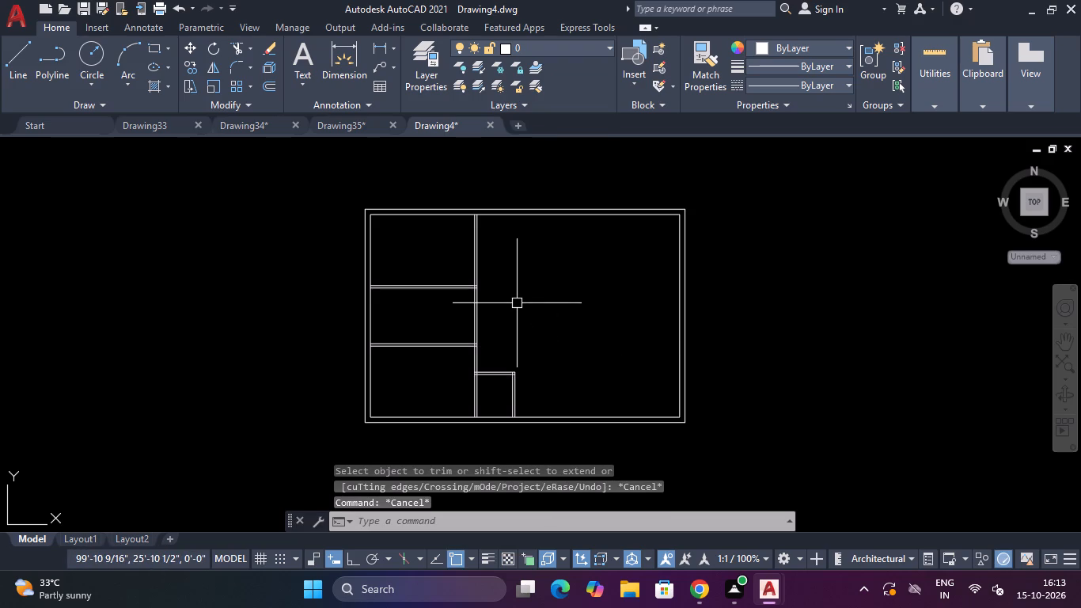
Offset the left inner wall line 8' to the right.
type("O")
key("space")
type("5'")
key("Return")
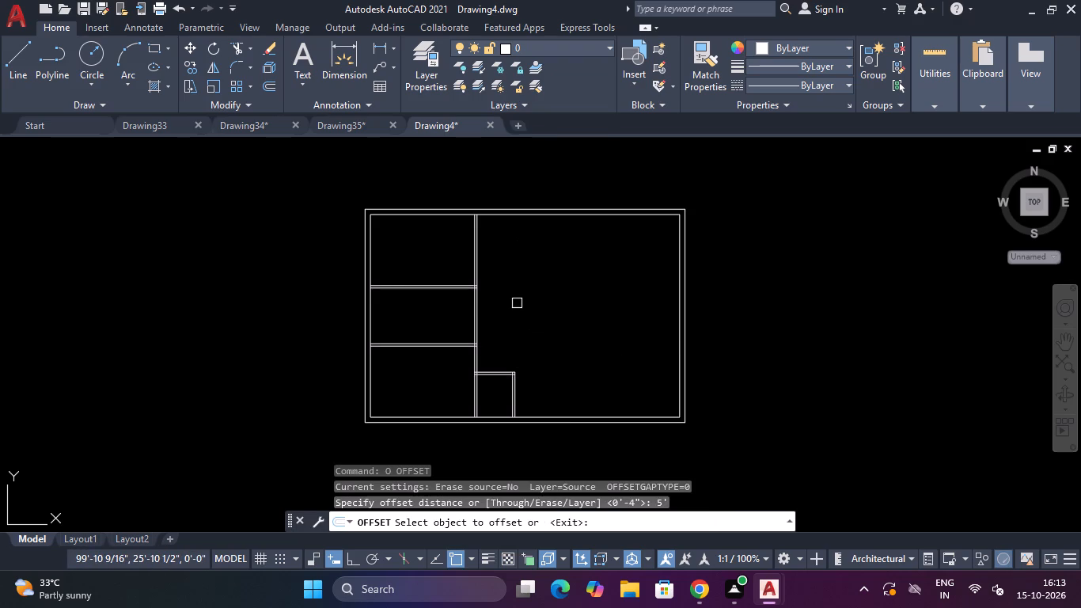
left_click(373, 307)
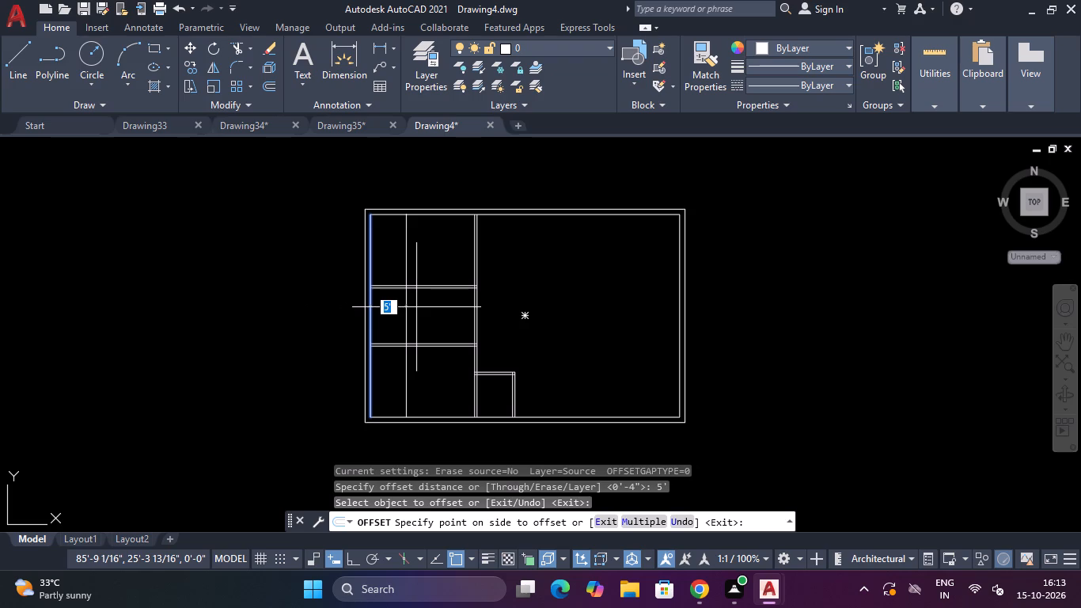
type("8'")
key("Return")
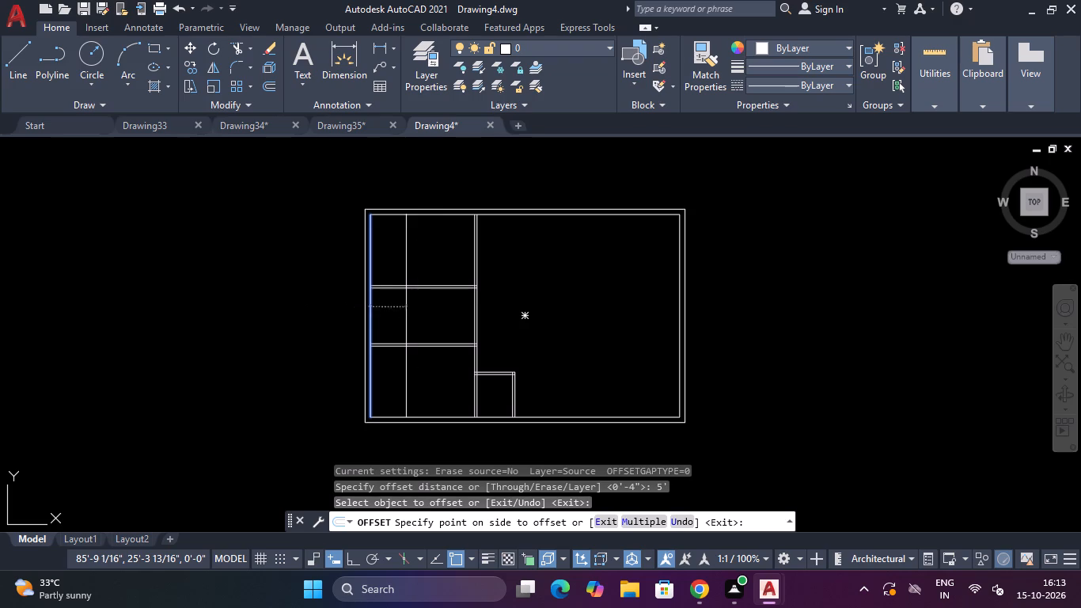
key("Escape")
key("Escape")
Offset the new vertical line in the left-hand rooms 4" to the left to form a partition.
type("O")
key("space")
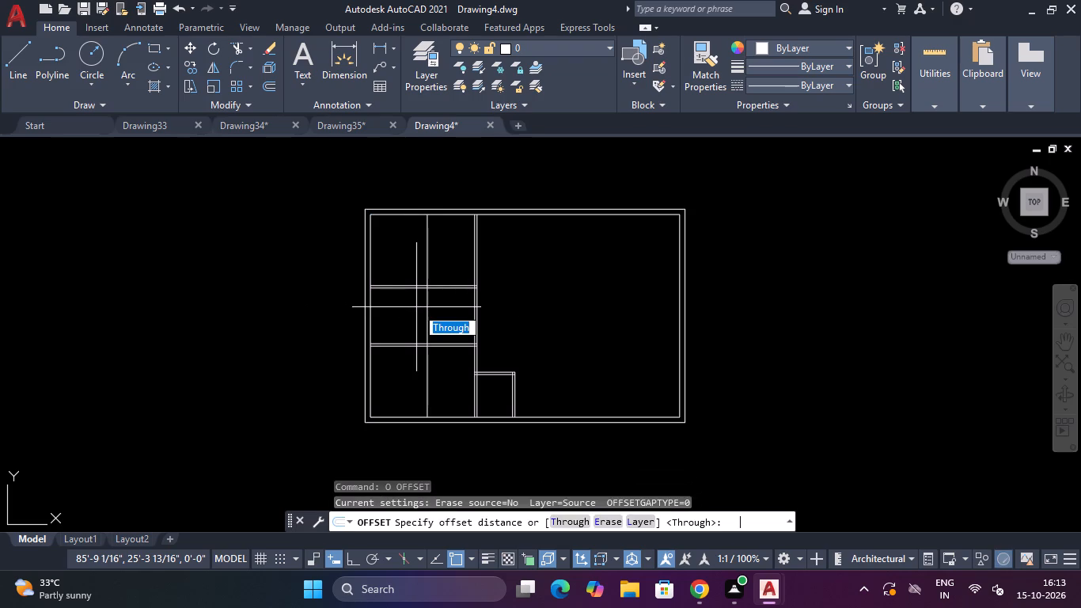
type("4\"")
key("Return")
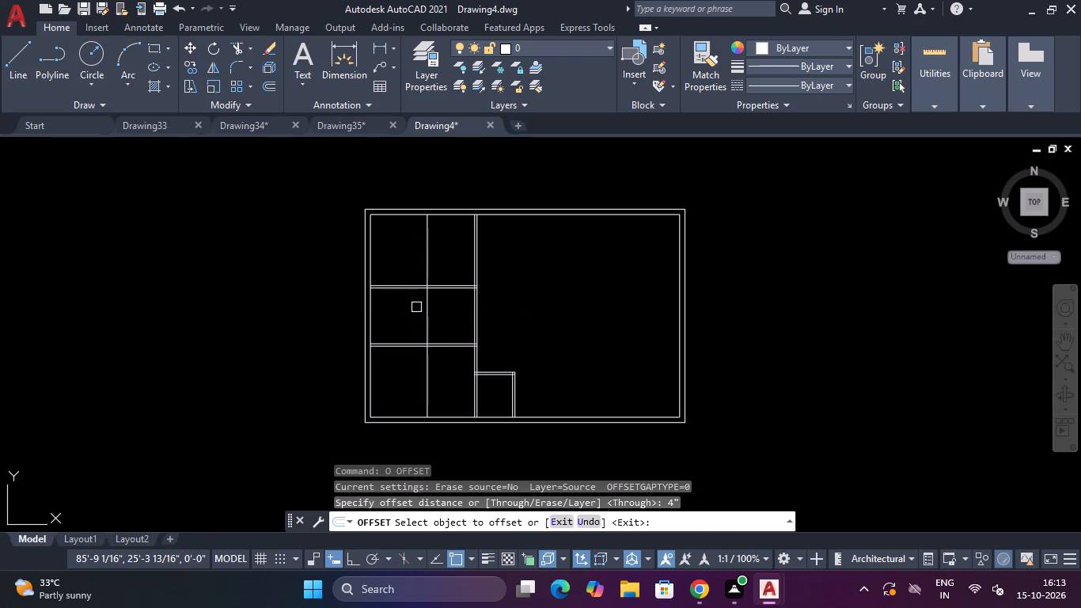
left_click(427, 314)
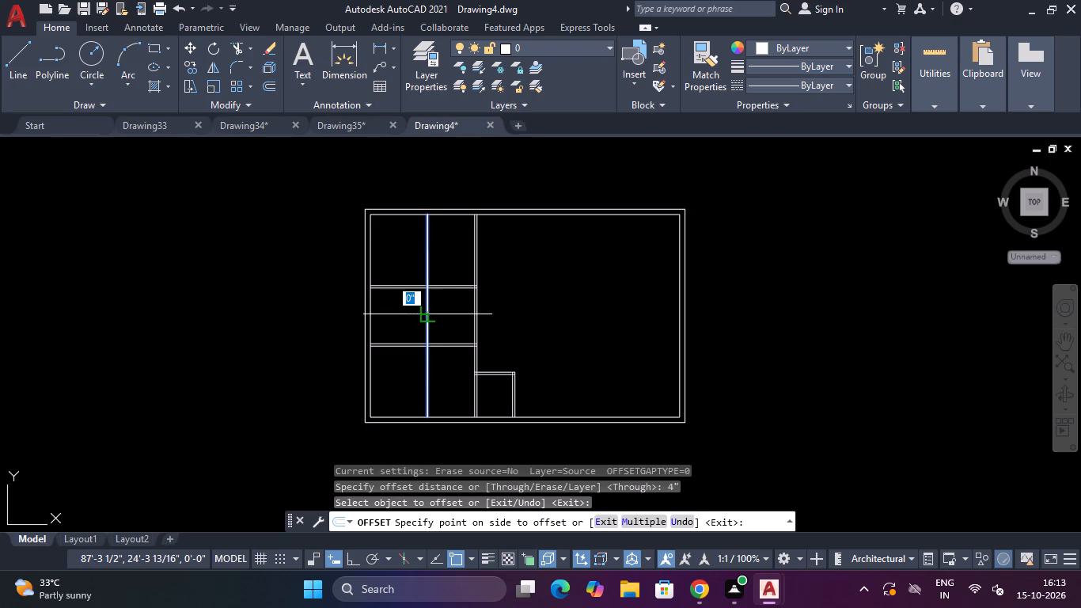
left_click(408, 315)
key("Escape")
Trim the new 4" vertical partition out of the upper and lower left rooms, keeping it only between the two horizontal partitions.
type("TR")
key("space")
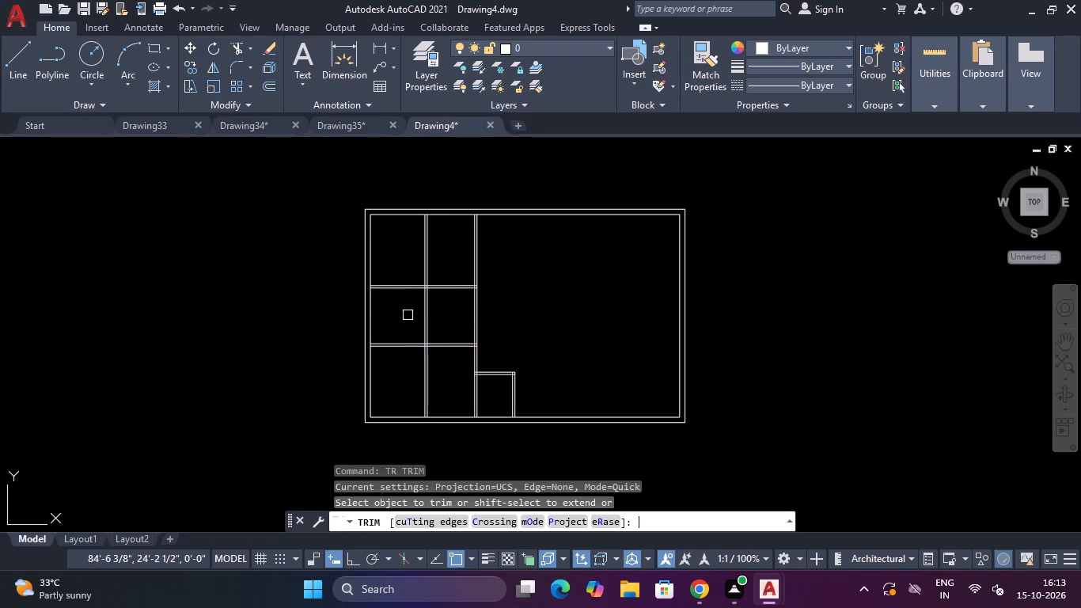
left_click(458, 233)
left_click(416, 248)
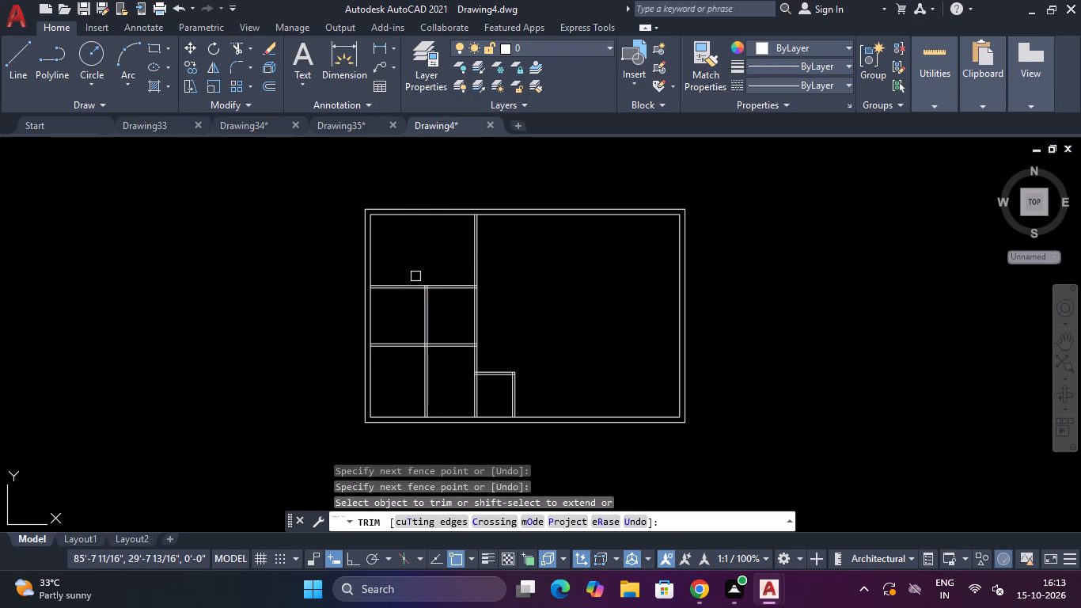
left_click(438, 384)
left_click(411, 389)
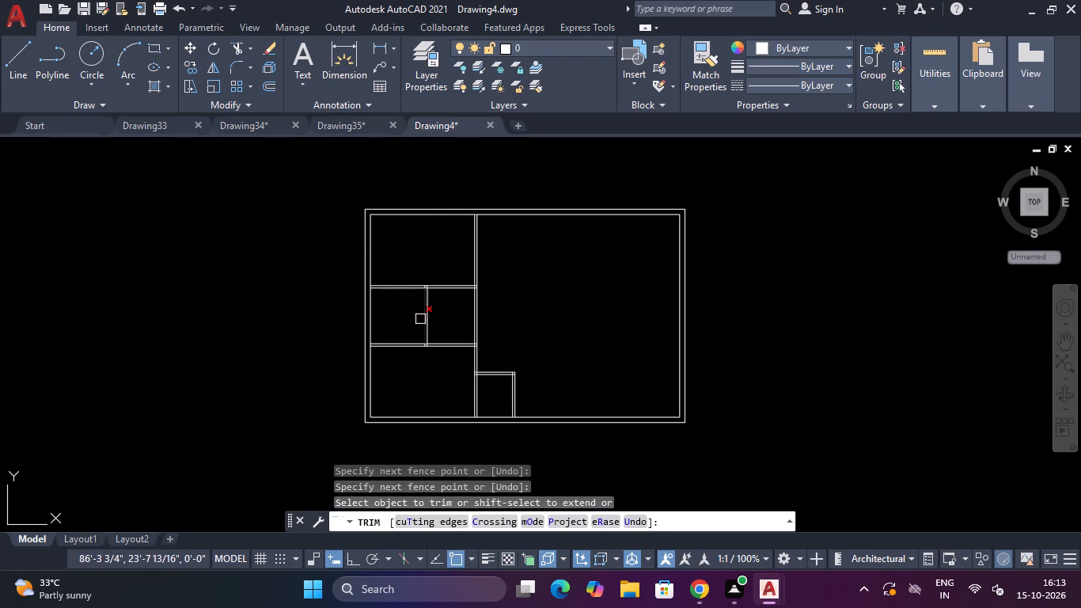
scroll(401, 329, "up", 1)
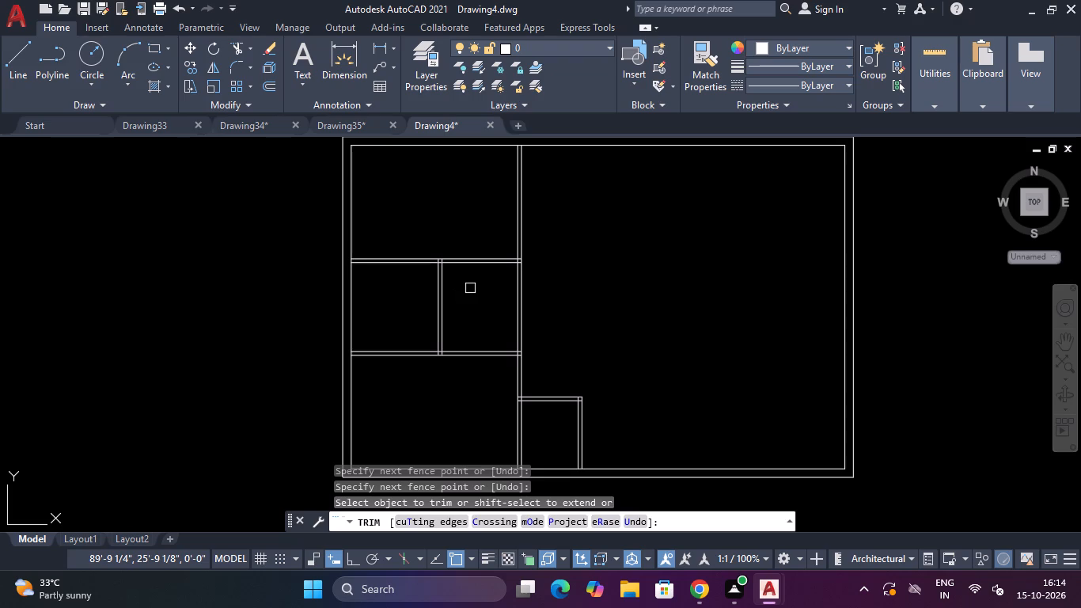
Trim the top inner wall line where it crosses between the two faces of the full-height vertical partition.
scroll(552, 201, "down", 3)
scroll(559, 197, "up", 1)
key("Escape")
key("Escape")
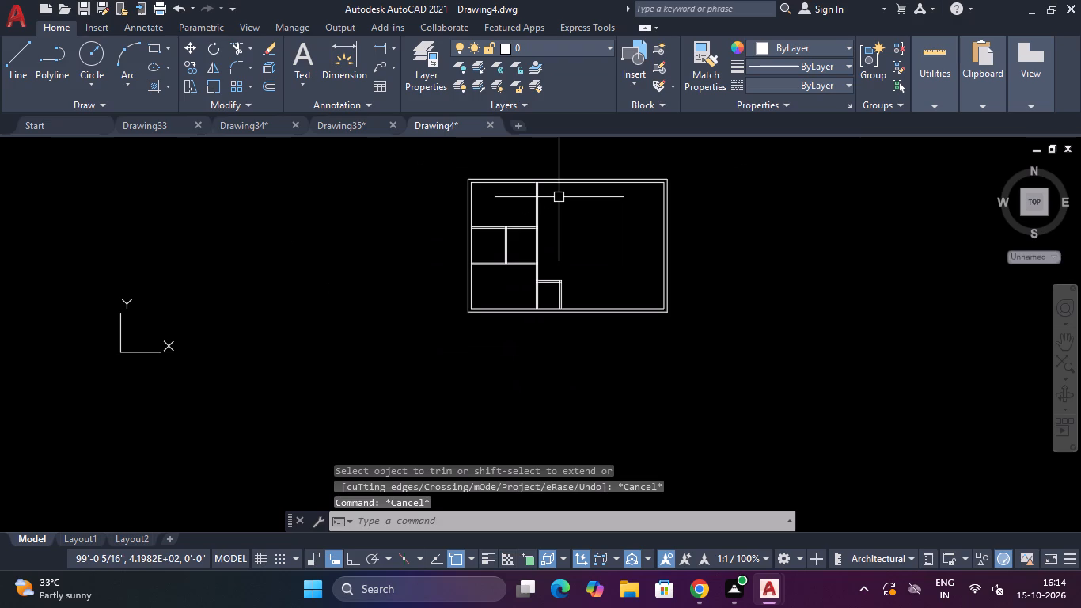
type("TR")
key("space")
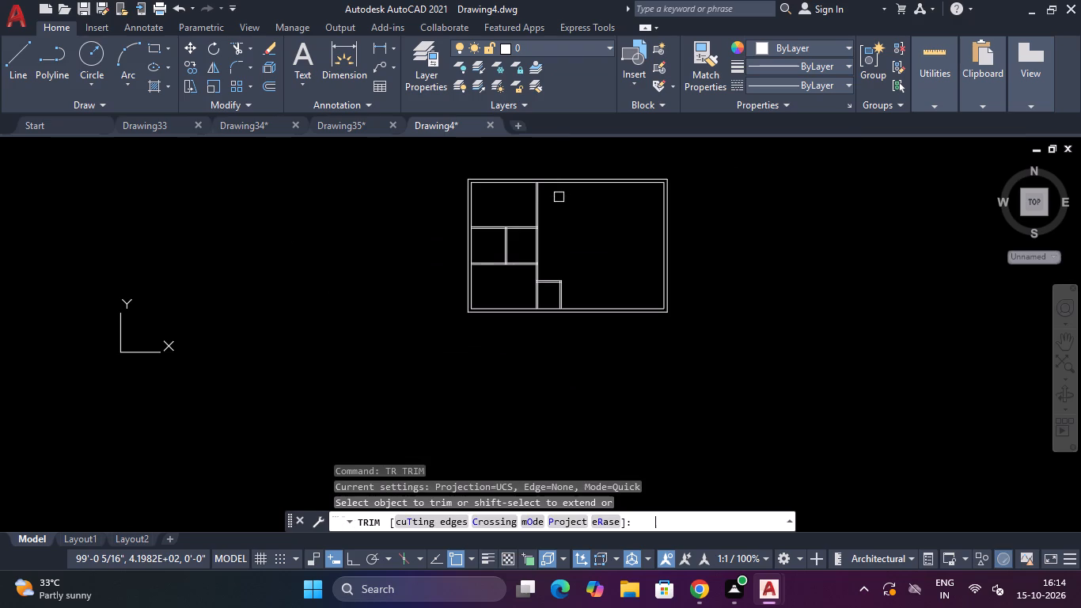
scroll(535, 184, "up", 5)
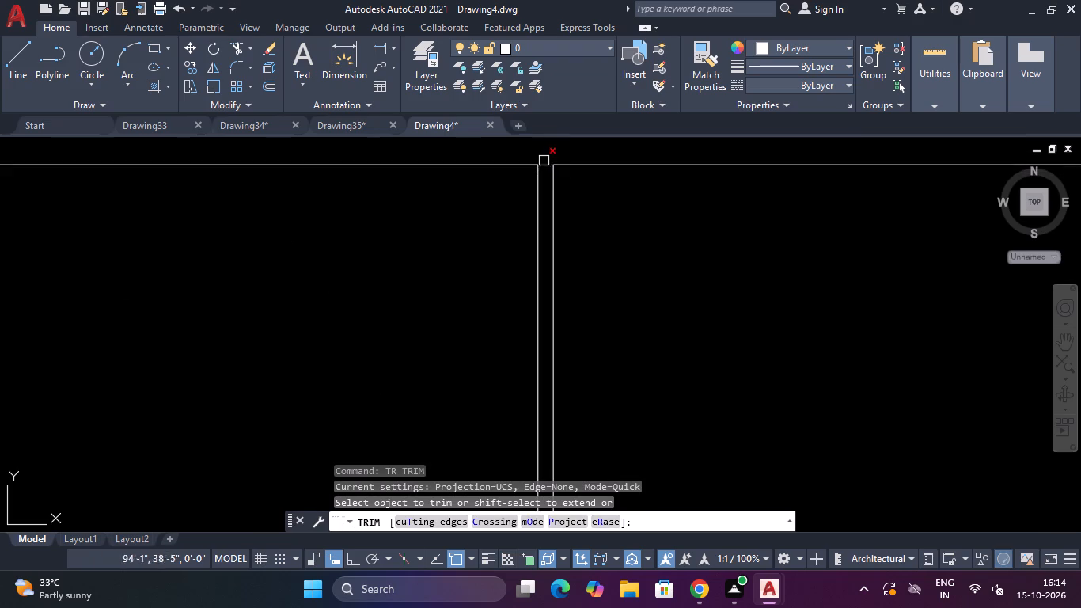
left_click(544, 158)
left_click(546, 173)
Trim the crossing line segments where the upper horizontal partition meets the full-height vertical partition.
scroll(546, 174, "down", 5)
scroll(548, 209, "up", 5)
scroll(510, 311, "up", 4)
left_click(522, 245)
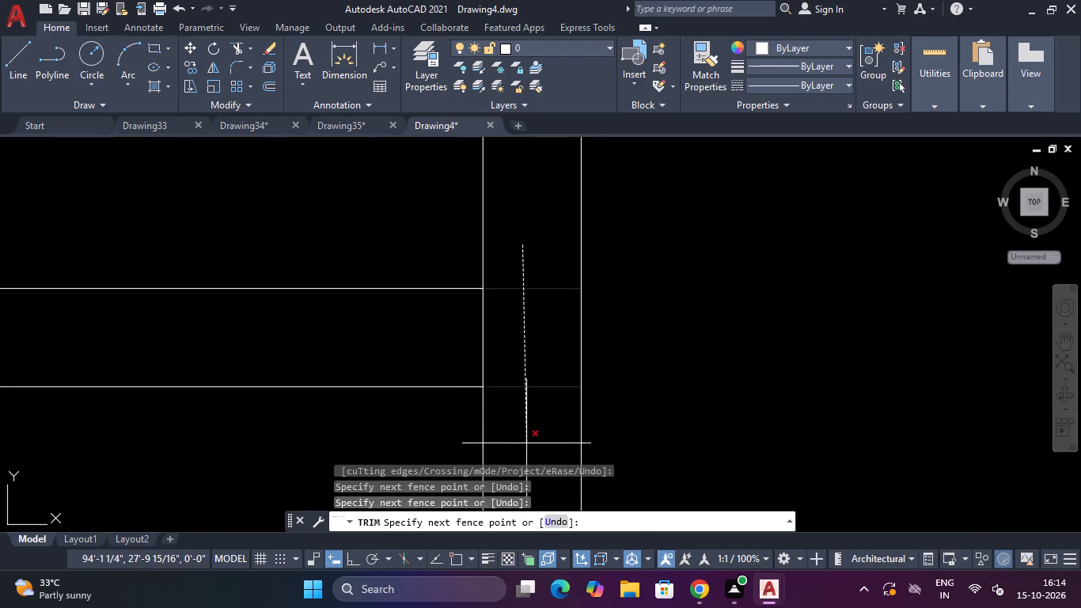
left_click_drag(526, 443, 529, 426)
left_click(538, 311)
left_click(438, 339)
Trim the upper horizontal partition's junctions with the short vertical partition and the left inner wall line.
scroll(438, 339, "down", 5)
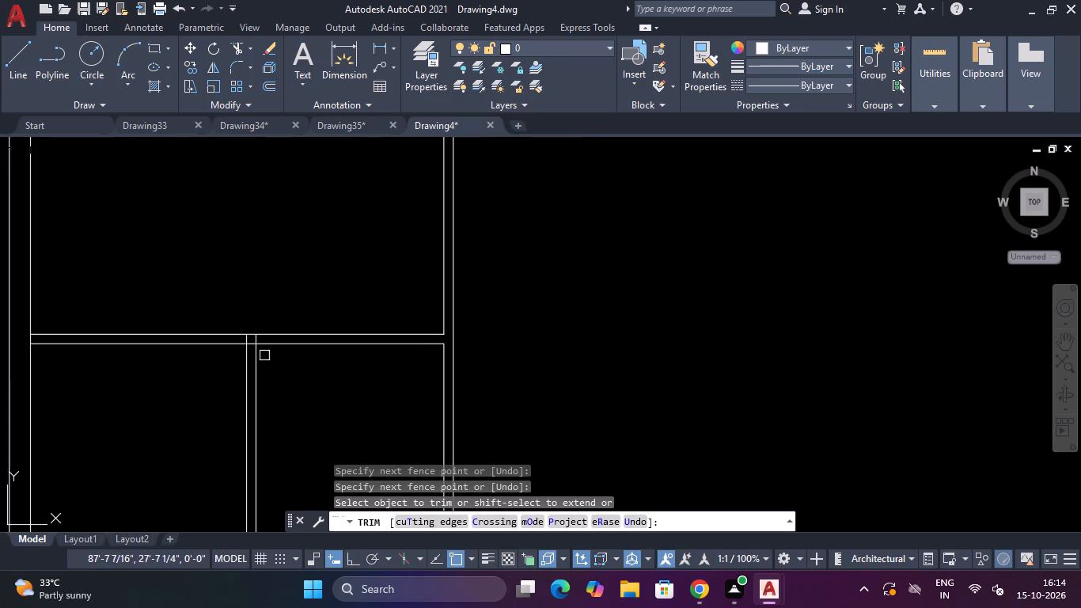
scroll(245, 337, "up", 4)
left_click(226, 340)
left_click(335, 341)
left_click(278, 340)
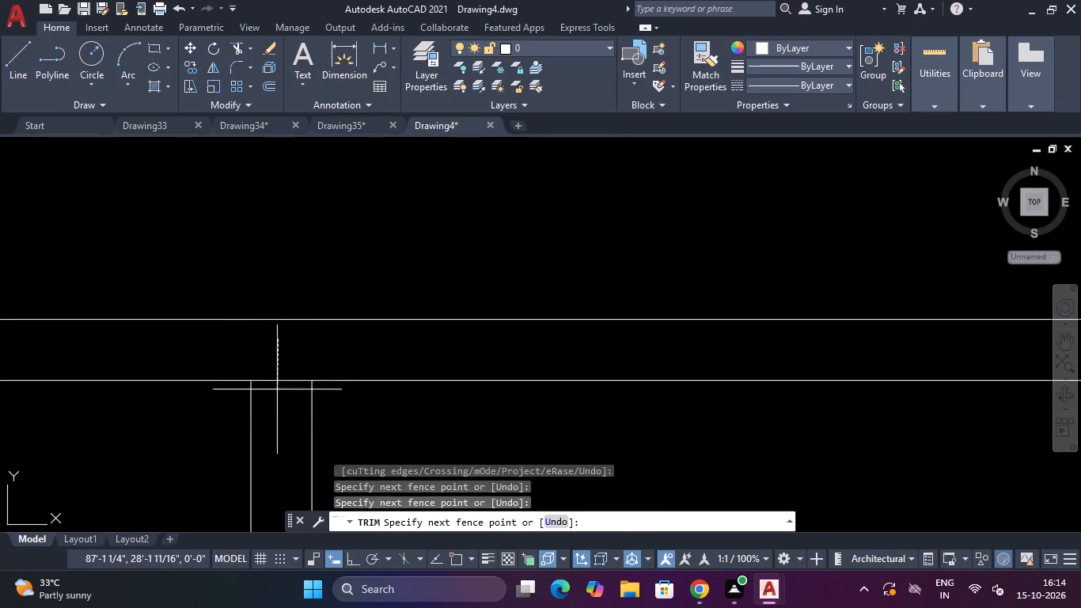
left_click(275, 419)
scroll(283, 405, "down", 6)
scroll(83, 407, "up", 5)
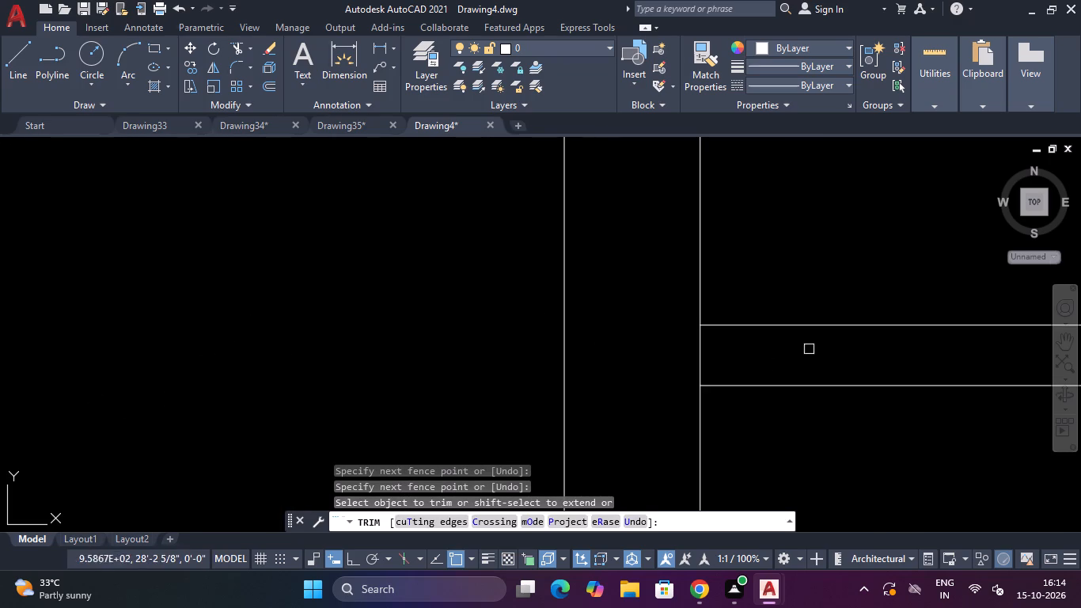
left_click(762, 355)
left_click(638, 358)
Trim the lower horizontal partition's junctions with the short vertical partition and the left inner wall line.
scroll(652, 345, "down", 8)
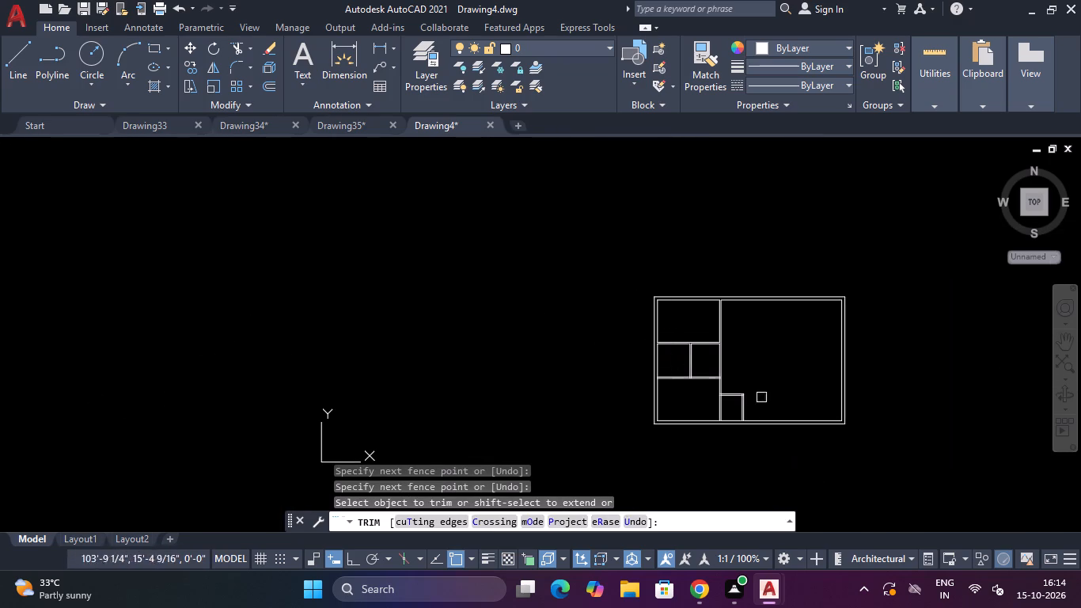
scroll(686, 377, "up", 9)
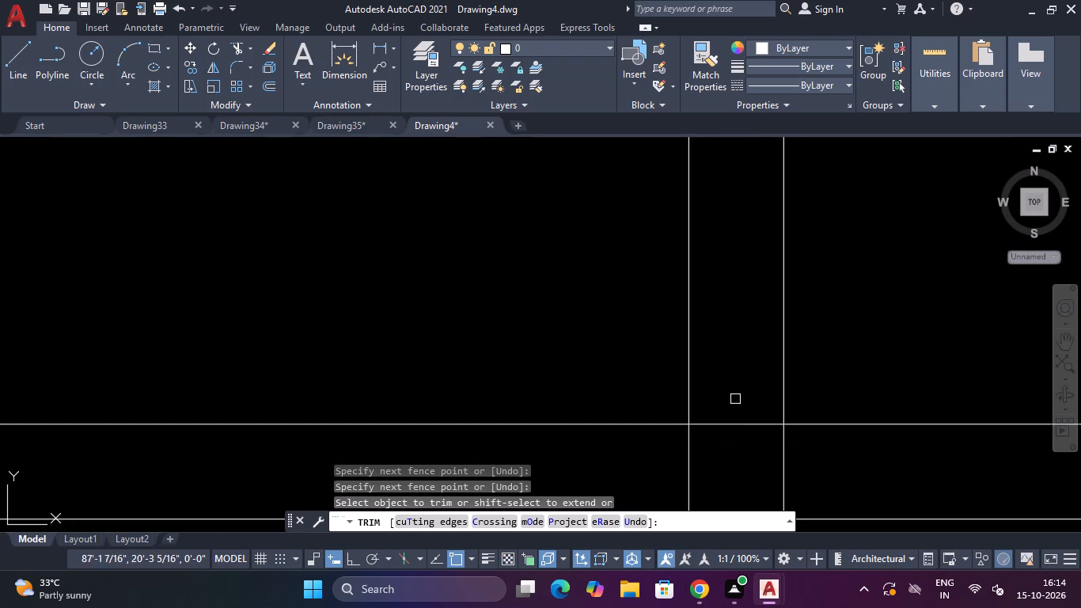
left_click(736, 389)
left_click(727, 416)
left_click(729, 427)
left_click(698, 458)
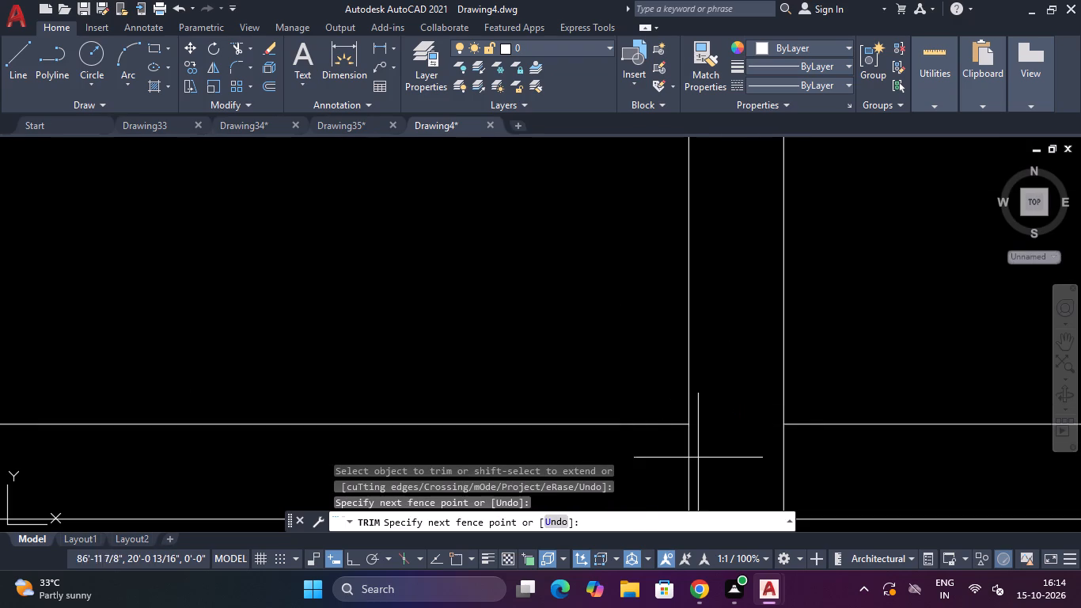
left_click(666, 458)
left_click(717, 444)
left_click(815, 445)
scroll(817, 445, "down", 6)
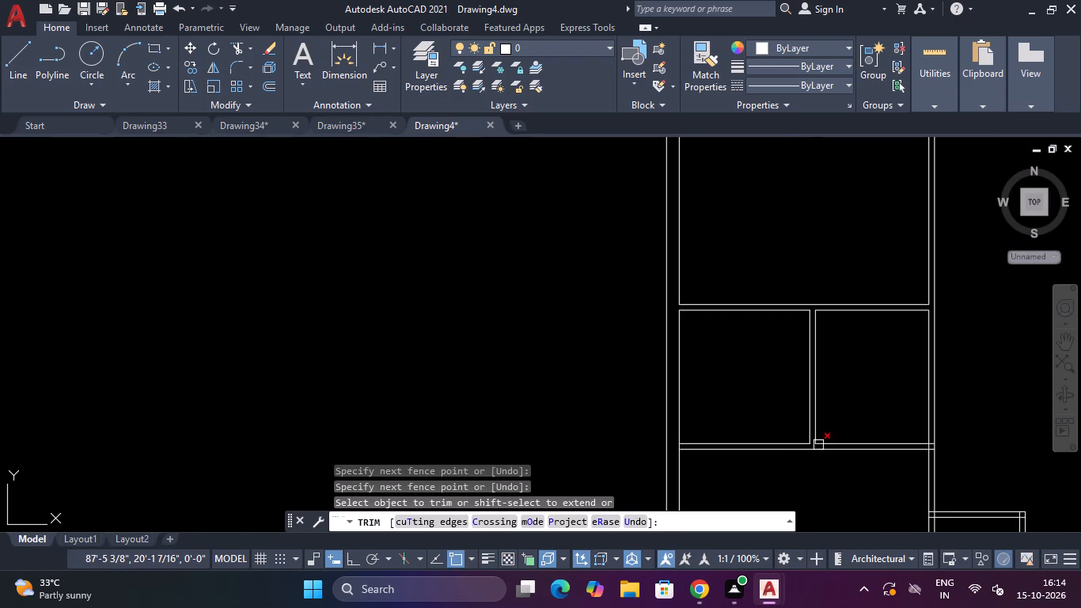
scroll(676, 450, "up", 5)
left_click(740, 424)
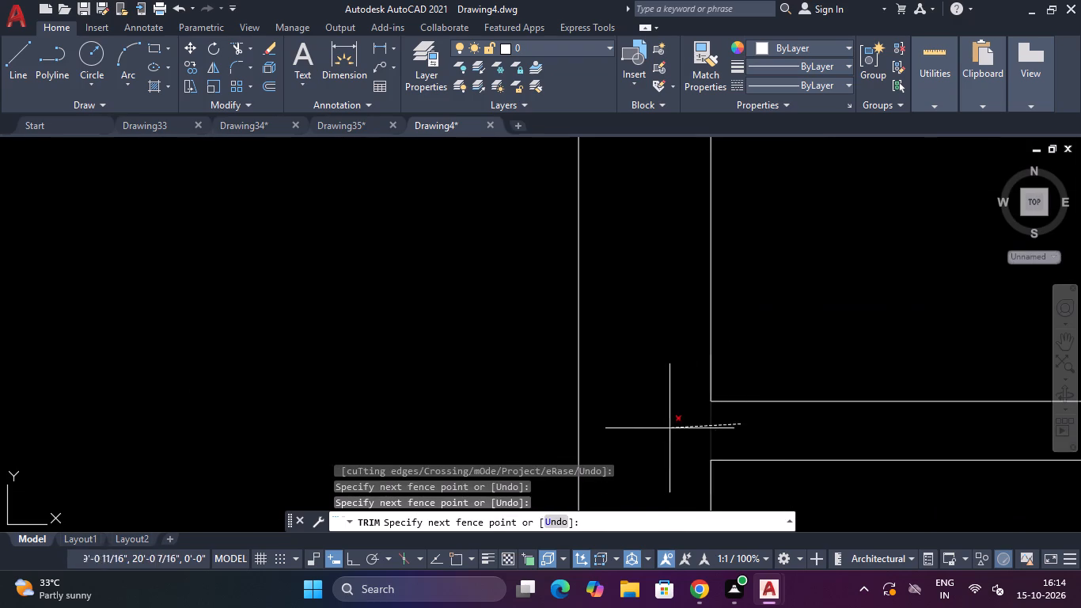
left_click(665, 429)
Trim the crossing line segments where the lower horizontal partition meets the full-height vertical partition.
scroll(684, 422, "down", 5)
scroll(962, 405, "down", 1)
scroll(957, 408, "up", 2)
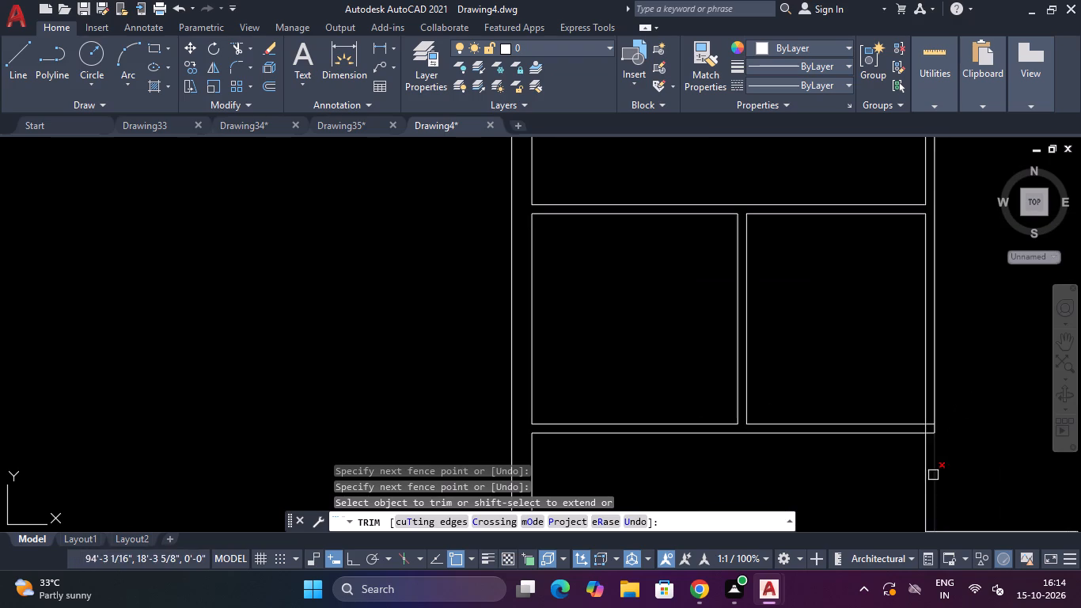
scroll(933, 448, "up", 5)
left_click(904, 181)
left_click(895, 309)
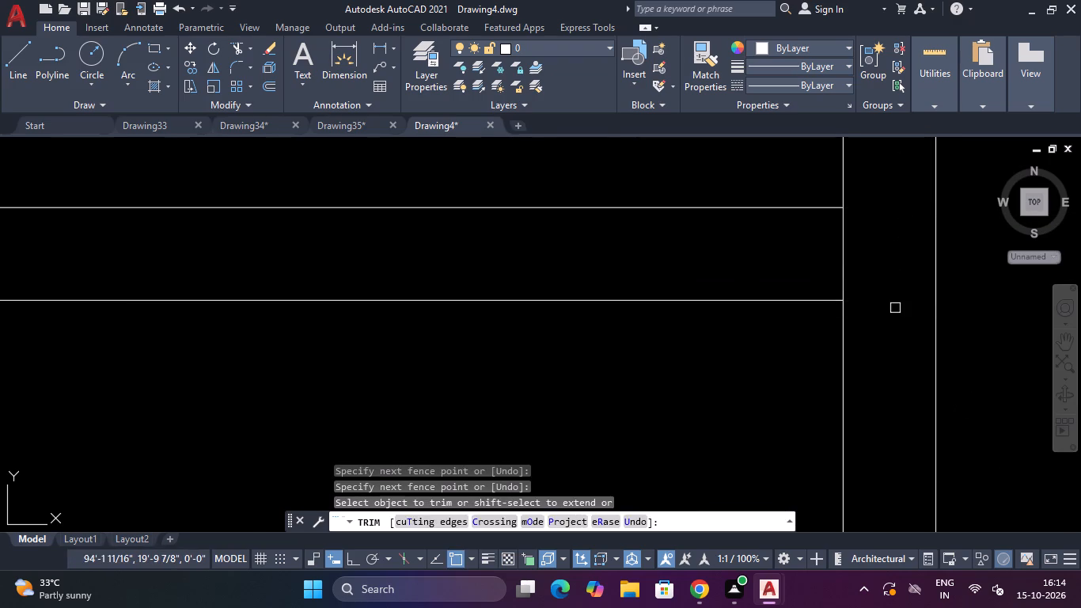
left_click(888, 265)
left_click(714, 272)
Trim the small lower room's partition lines at its junction with the full-height partition and at its outer corner.
scroll(725, 271, "down", 5)
scroll(768, 388, "up", 5)
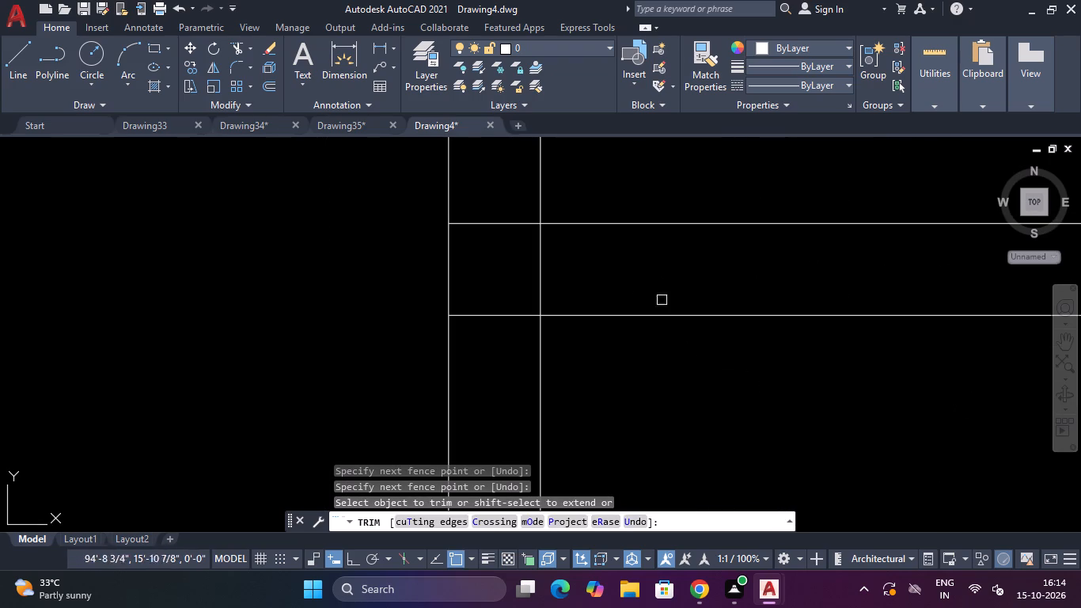
left_click_drag(486, 199, 487, 218)
left_click(462, 378)
left_click_drag(493, 274, 510, 272)
left_click(622, 271)
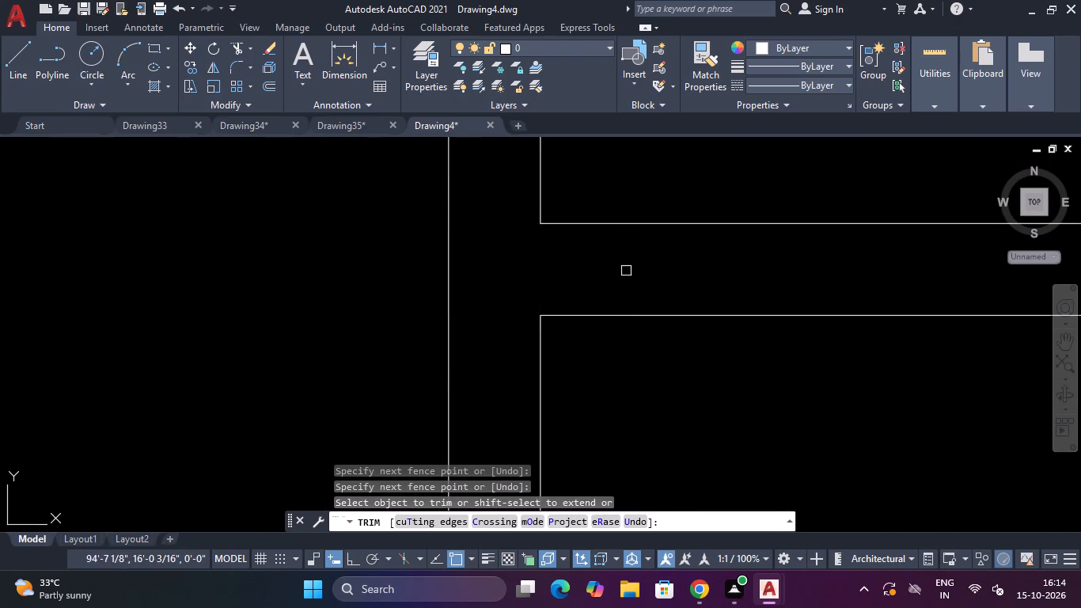
scroll(628, 270, "down", 6)
scroll(719, 275, "up", 6)
left_click(508, 208)
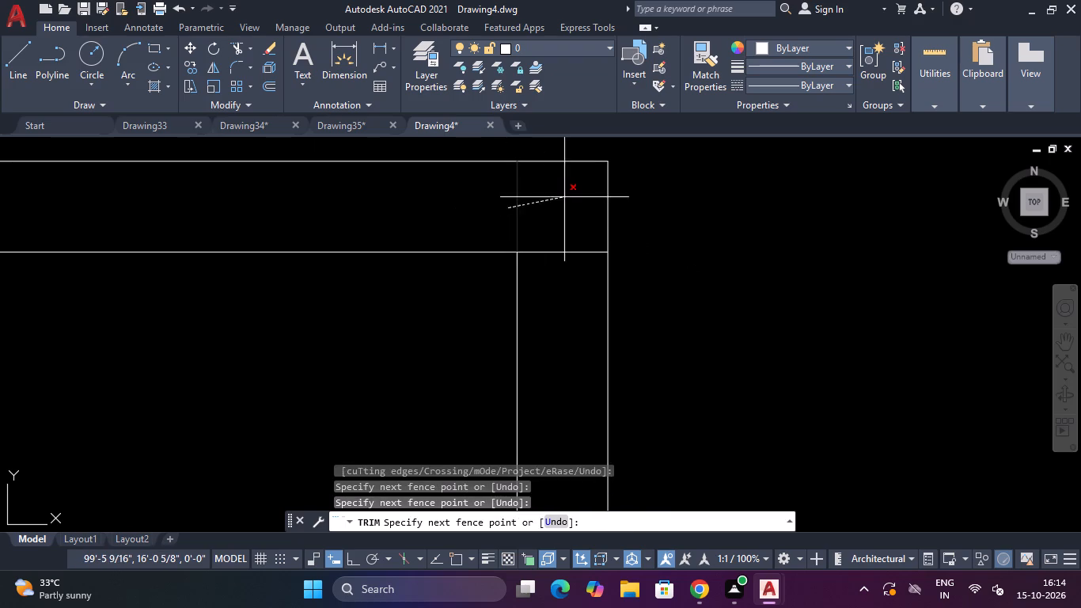
double_click(564, 197)
left_click(578, 274)
Trim the bottom inner wall line between the faces of the full-height partition and of the small room's vertical partition.
scroll(578, 274, "down", 6)
scroll(521, 397, "up", 4)
left_click(309, 252)
left_click(314, 222)
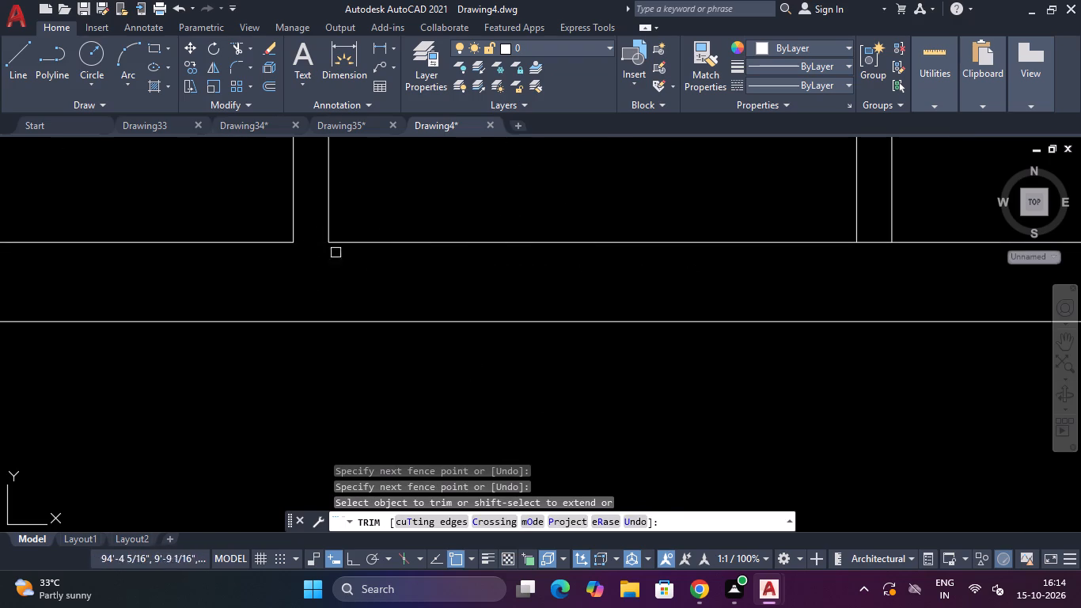
scroll(839, 214, "down", 2)
scroll(846, 226, "up", 3)
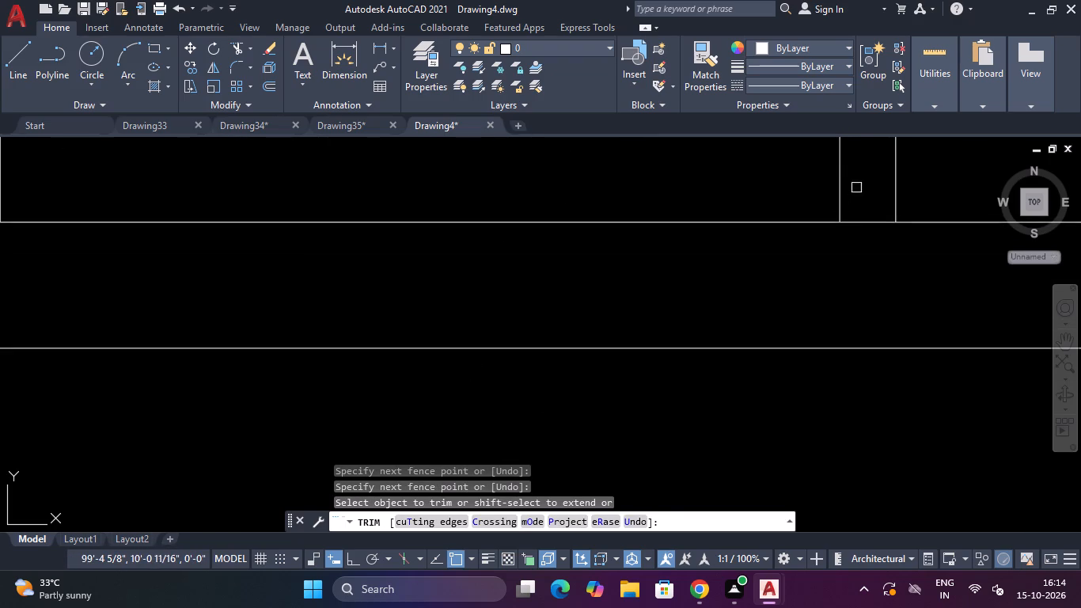
left_click(856, 186)
left_click(856, 242)
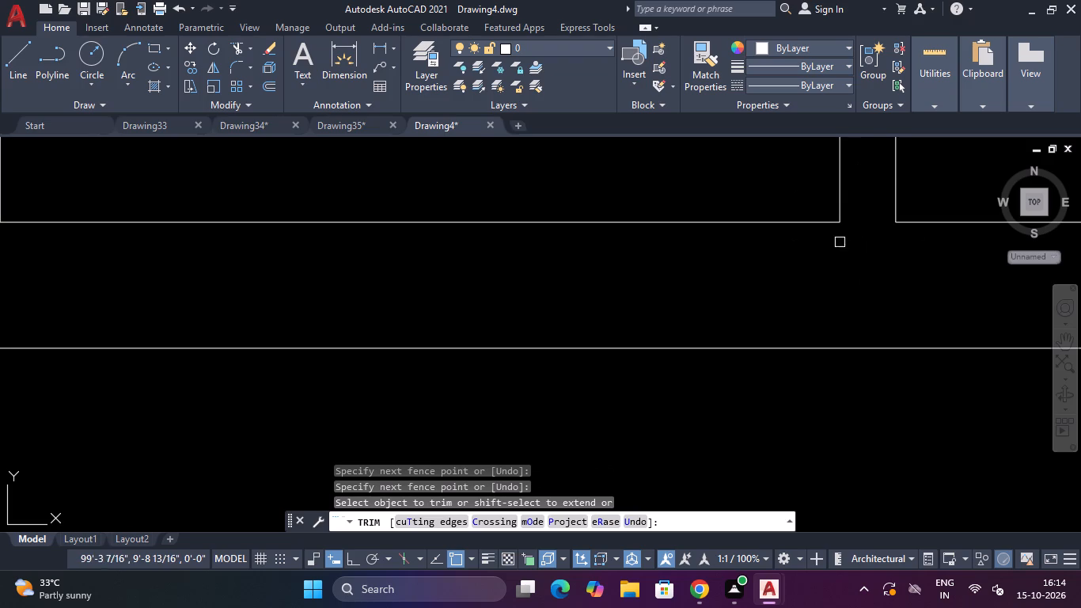
scroll(840, 242, "down", 4)
scroll(764, 244, "down", 3)
scroll(667, 170, "down", 6)
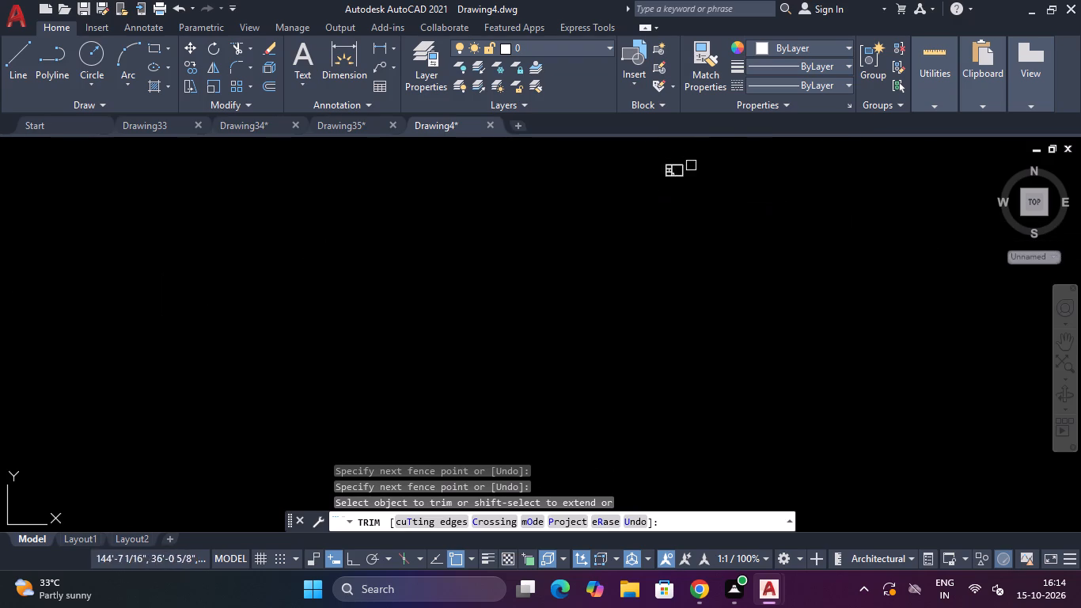
scroll(673, 148, "up", 5)
key("Escape")
key("Escape")
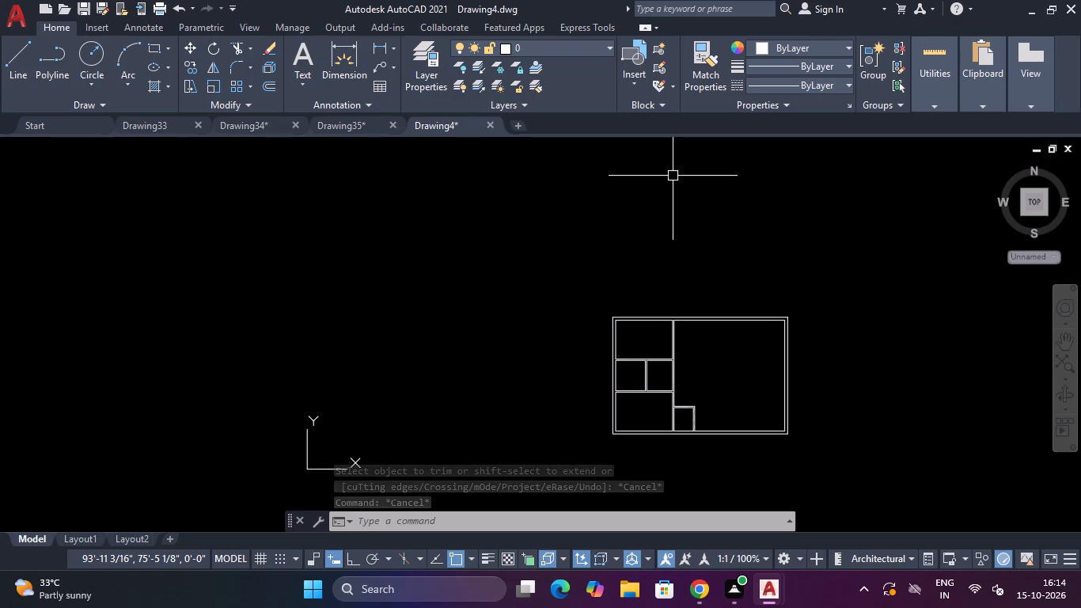
key("Escape")
key("Escape")
key("Escape")
key("Escape")
key("Escape")
key("Escape")
key("Escape")
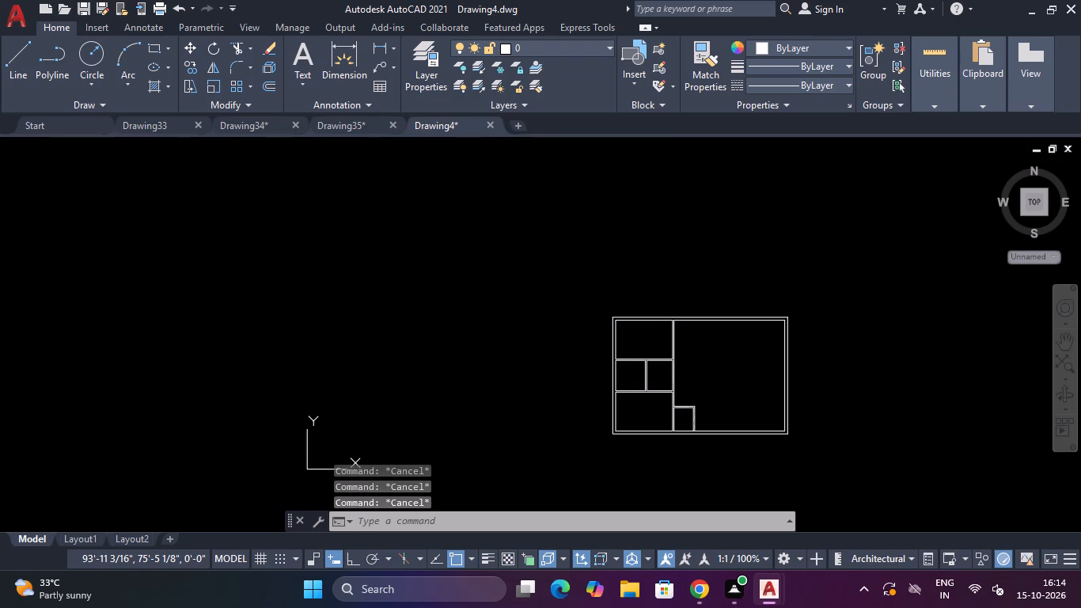
Offset the full-height partition's right face 4' to the right and the top inner wall line 4' down.
type("O")
key("space")
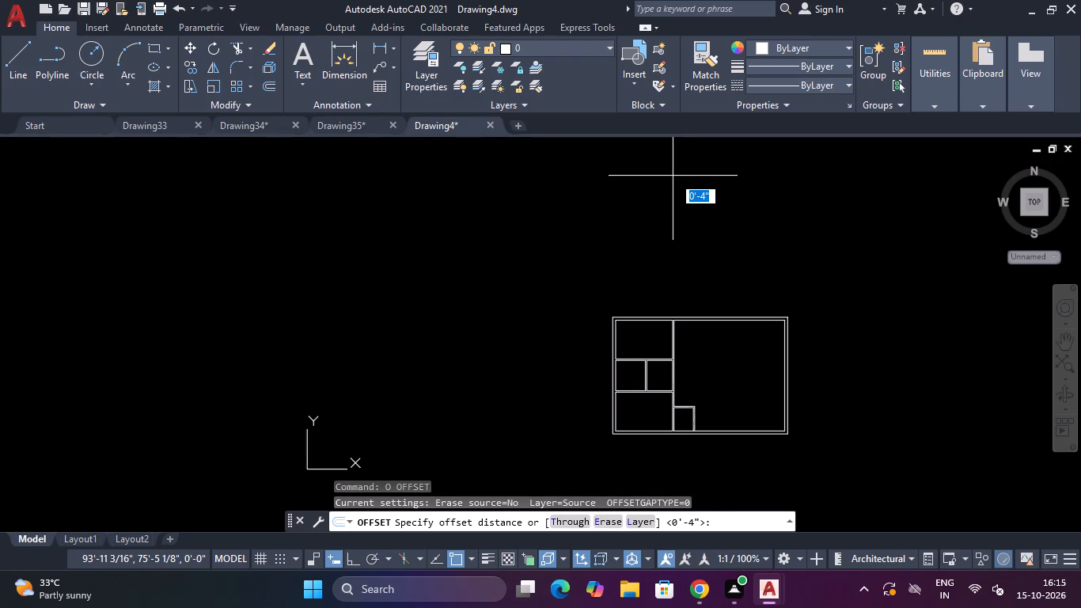
type("4'")
key("Return")
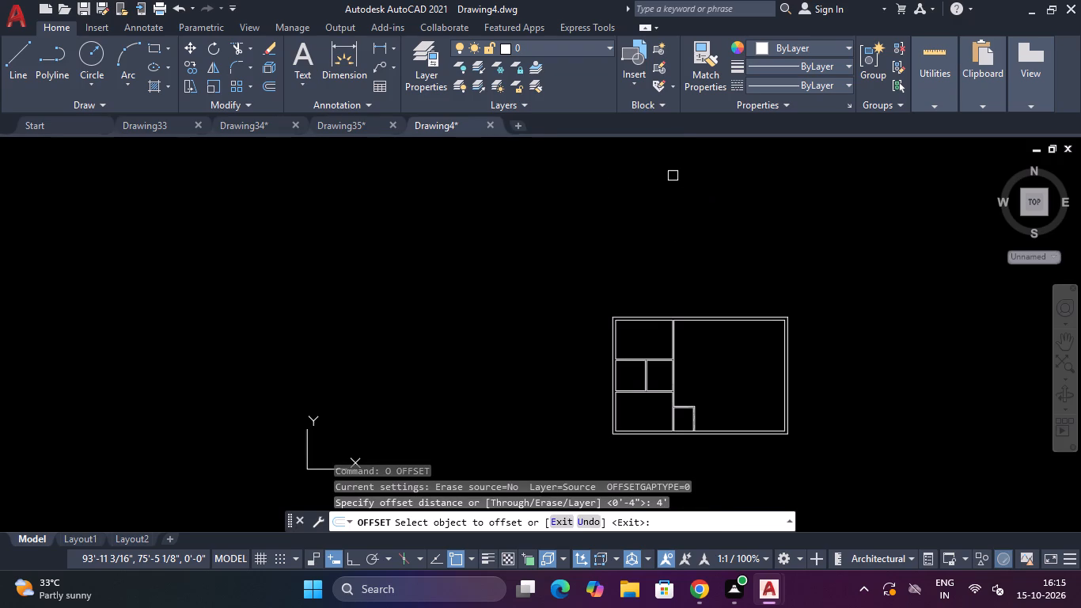
scroll(655, 340, "up", 4)
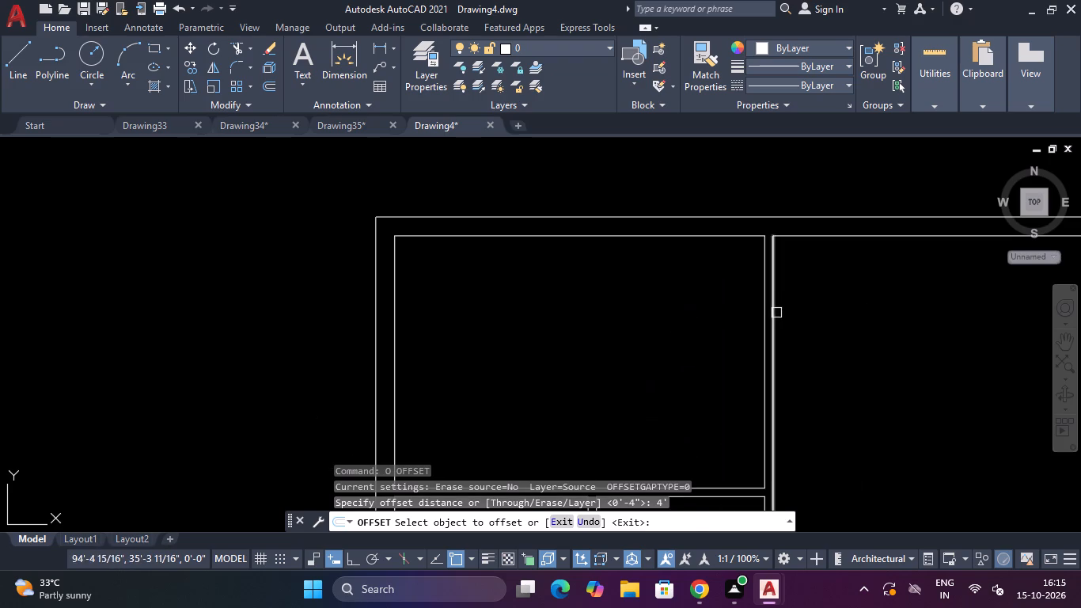
left_click(776, 313)
left_click(903, 327)
left_click_drag(840, 235, 840, 247)
left_click(831, 320)
key("Escape")
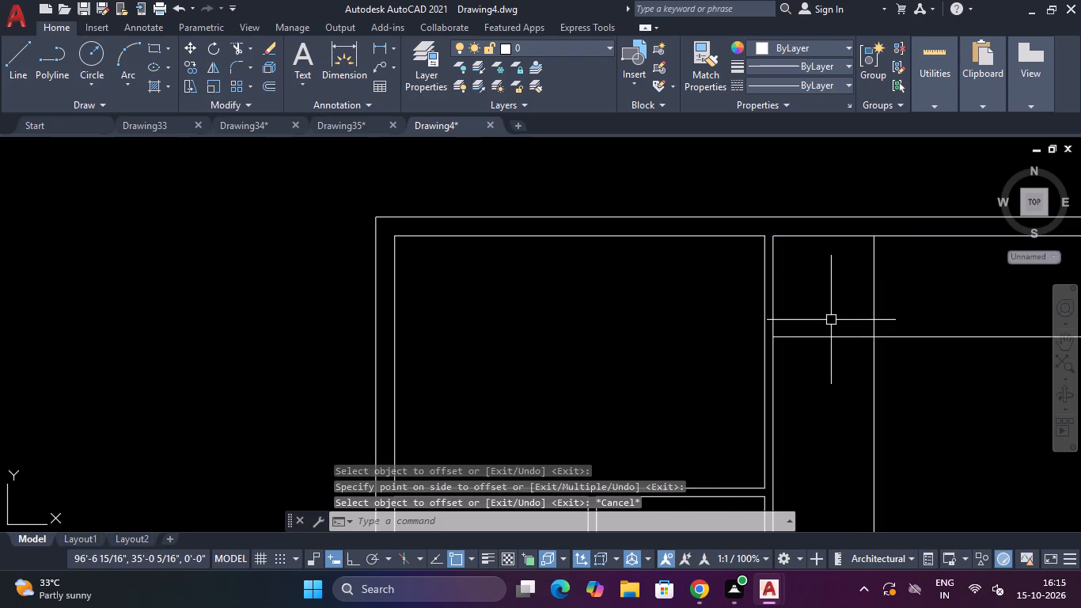
Offset the new horizontal line 4" down and the new vertical line 4" to the right to form partitions.
type("O")
key("space")
type("4\"")
key("Return")
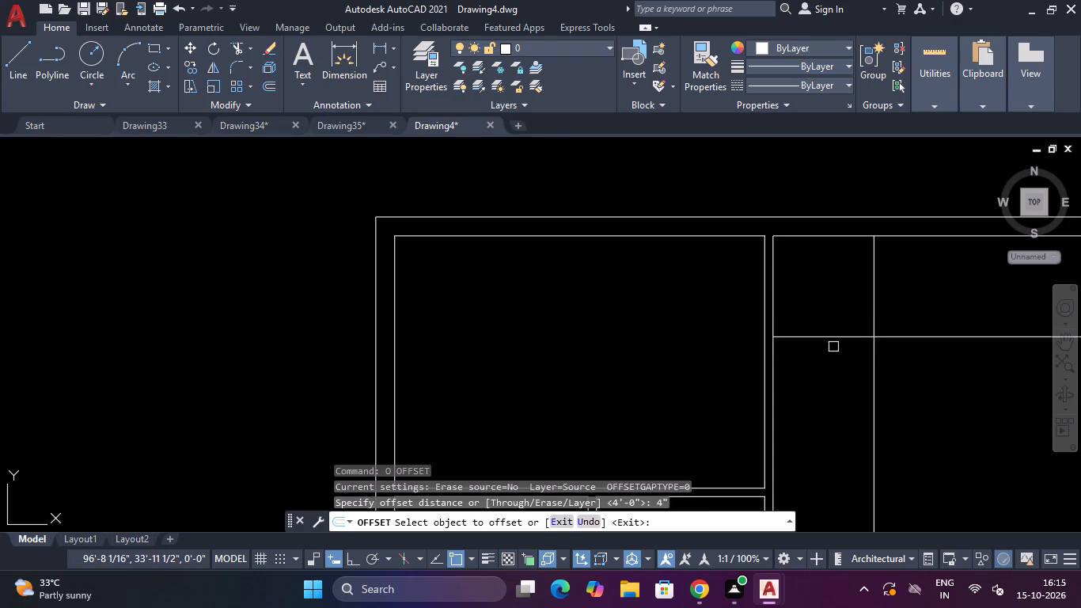
left_click(839, 340)
left_click(840, 397)
left_click(873, 400)
left_click(908, 391)
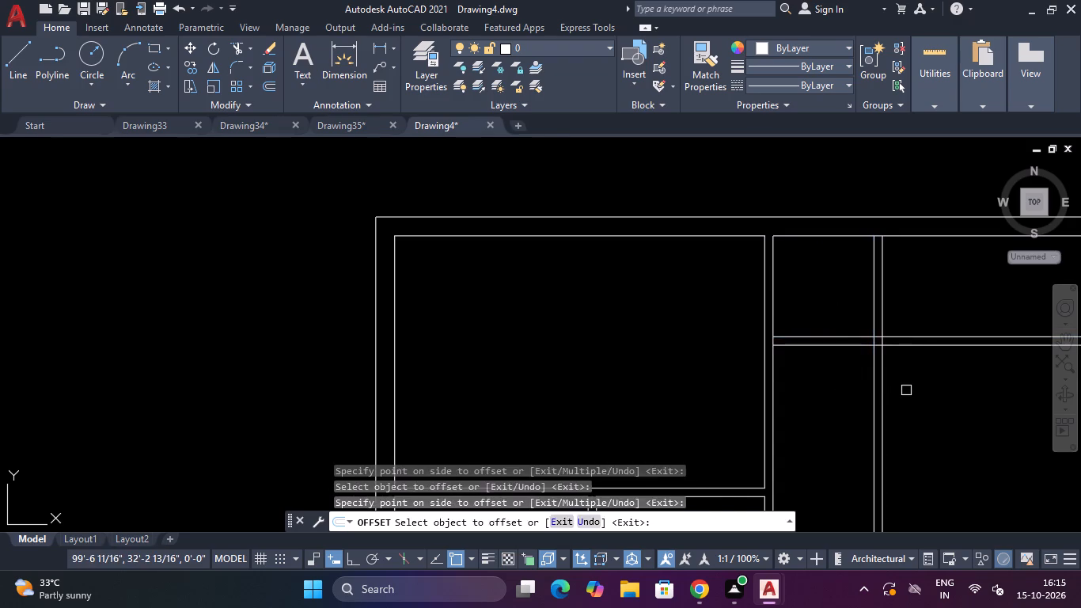
key("Escape")
Trim the new partition lines extending right of and below their intersection to enclose a small upper room.
scroll(898, 364, "up", 4)
type("TR")
key("space")
left_click(837, 159)
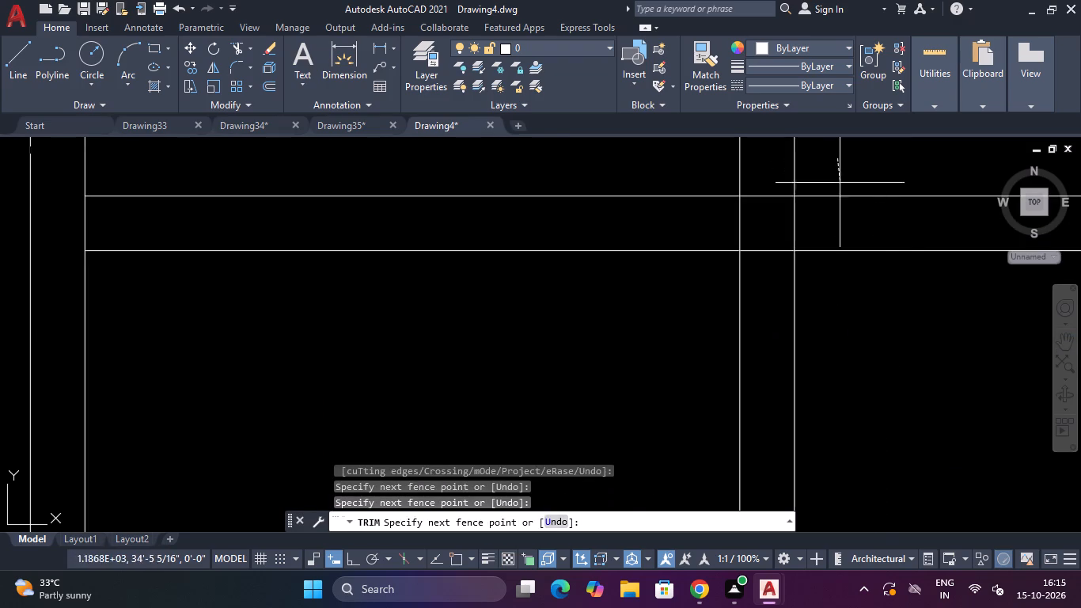
left_click(843, 248)
left_click(846, 294)
left_click(861, 196)
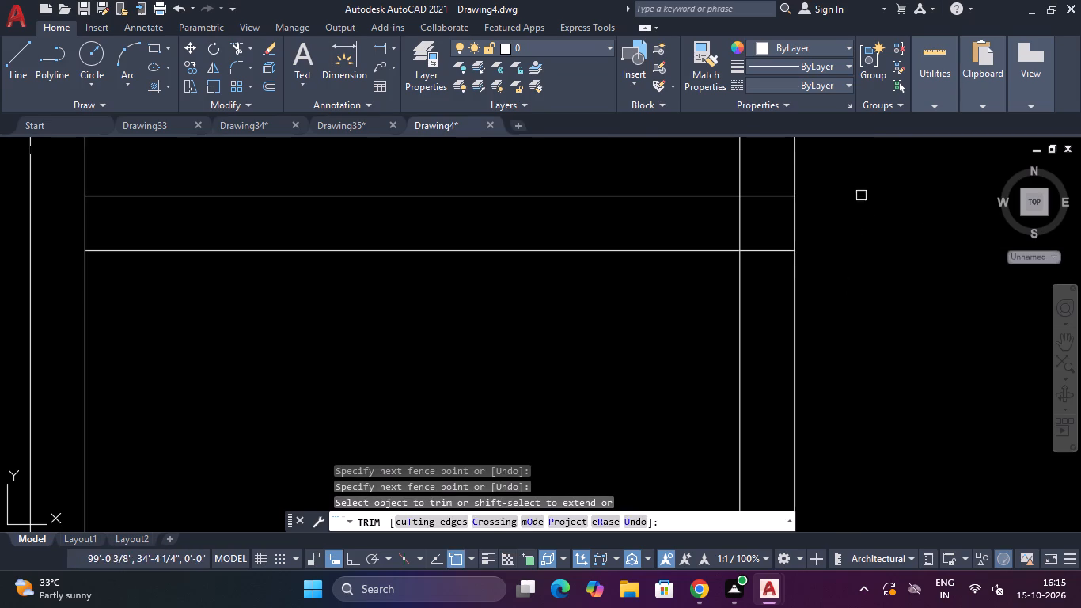
left_click(838, 298)
left_click(693, 310)
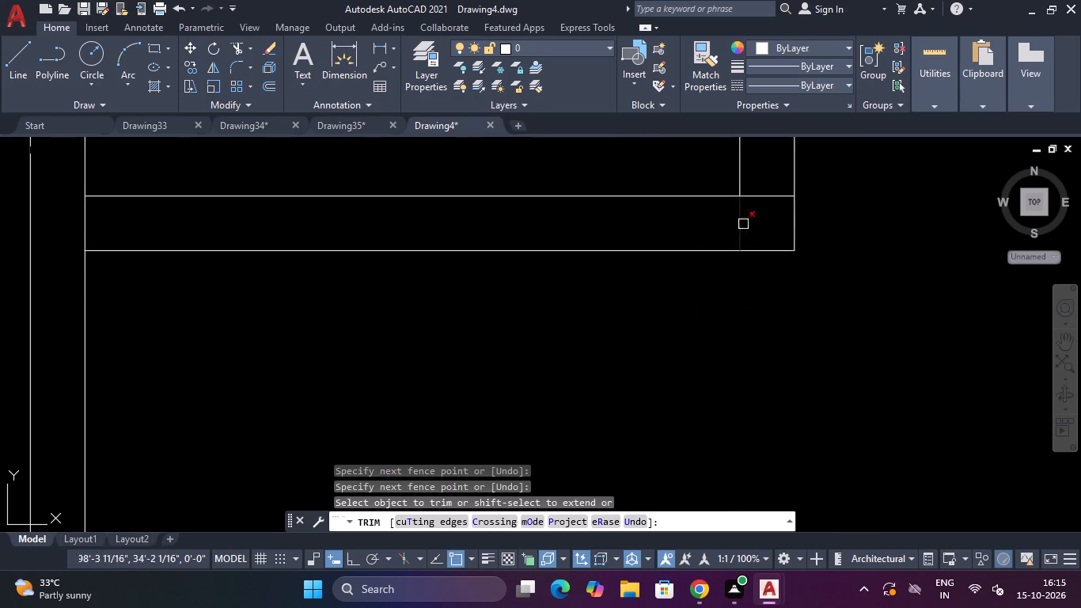
Trim the small upper room's overlapping partition lines at its outer corner and its junction with the full-height partition.
left_click(775, 167)
double_click(760, 223)
left_click(731, 218)
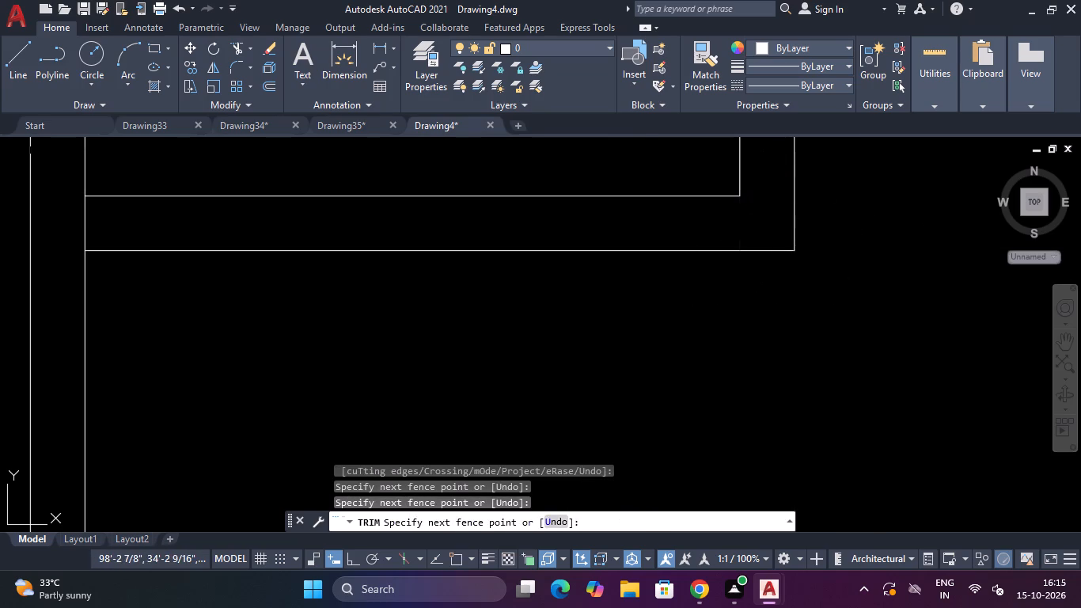
left_click(70, 213)
left_click(94, 211)
scroll(97, 211, "down", 3)
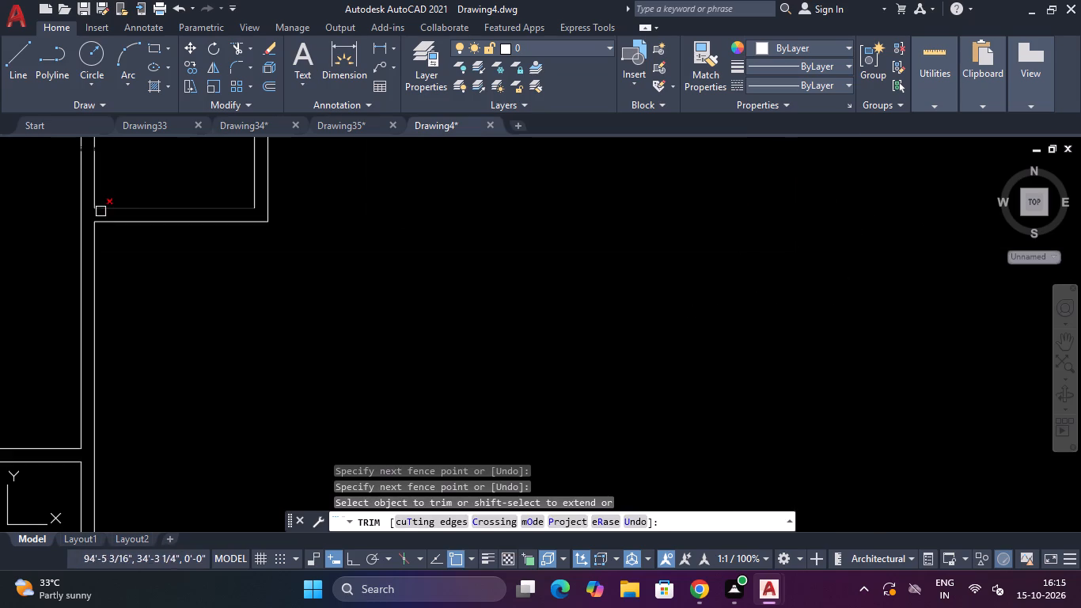
scroll(138, 198, "down", 5)
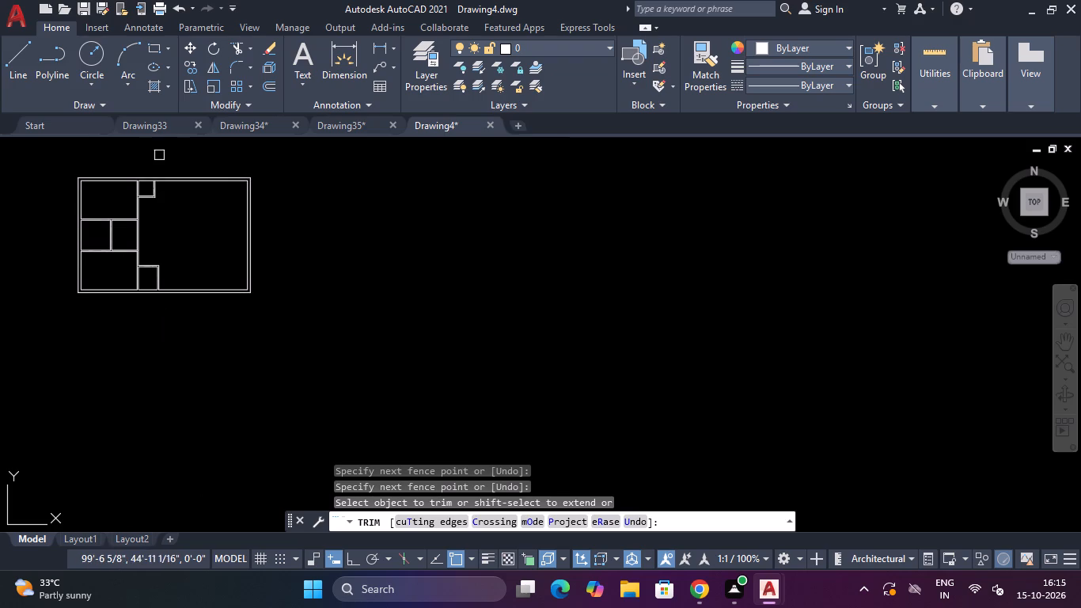
Trim the top inner wall line between the two faces of the small upper room's outer vertical partition.
scroll(152, 171, "up", 8)
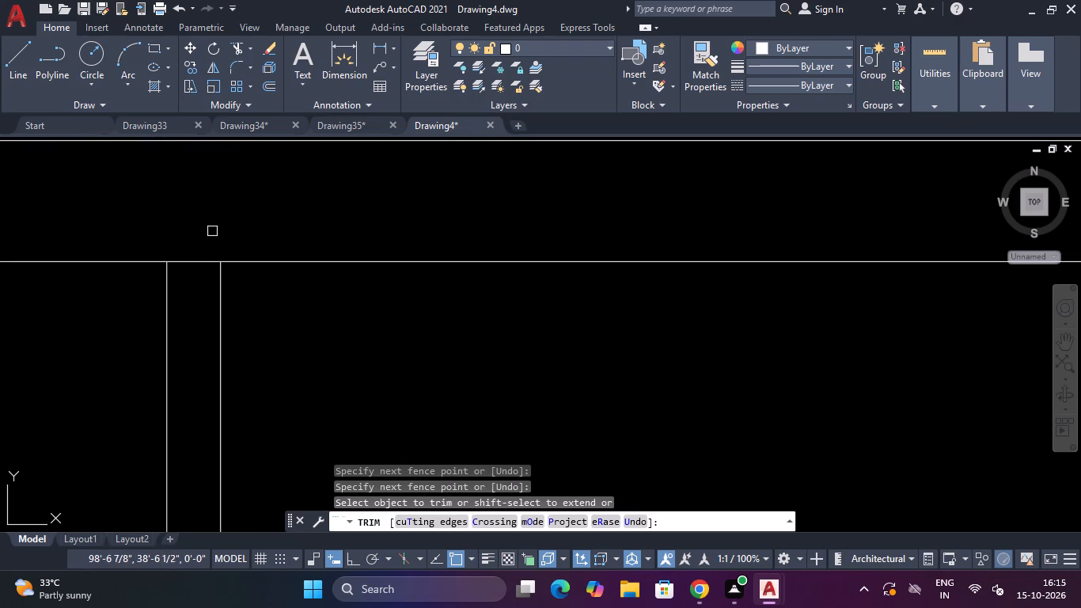
left_click(203, 230)
left_click(195, 298)
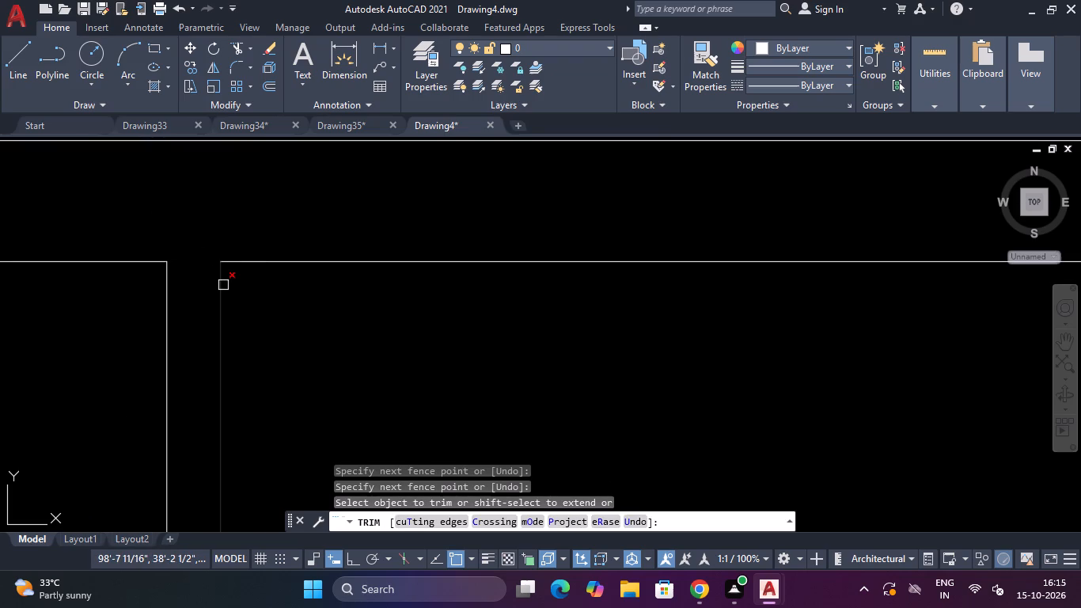
scroll(226, 289, "down", 8)
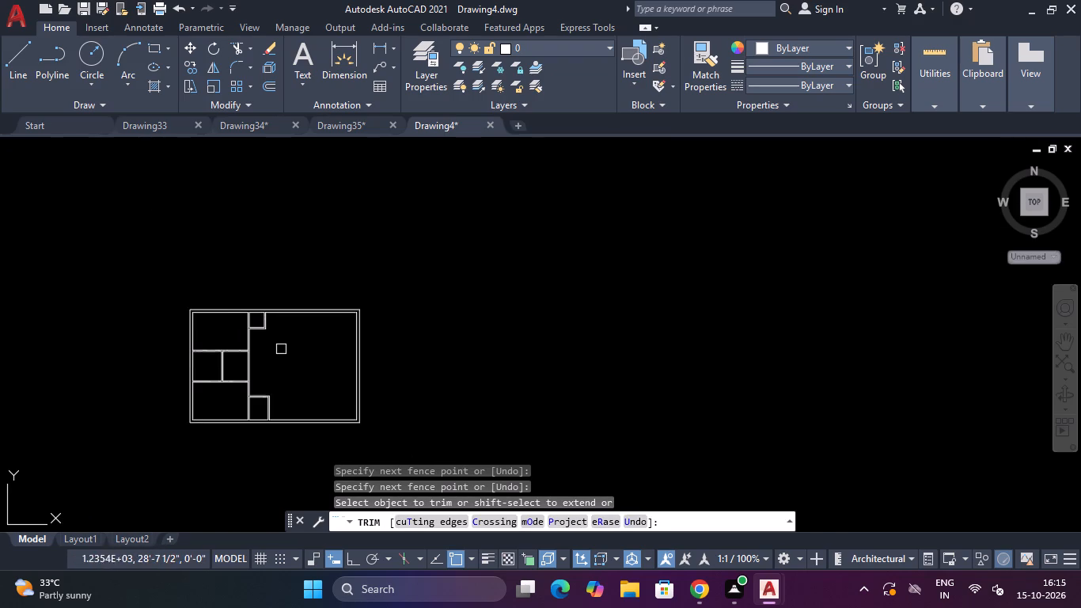
scroll(279, 349, "up", 1)
key("Escape")
key("Escape")
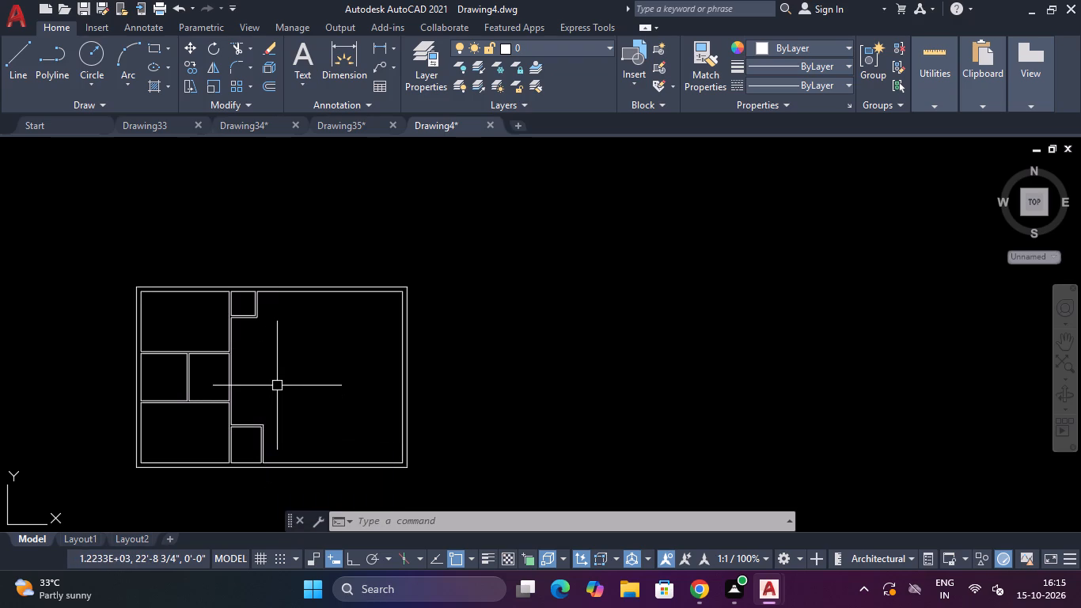
With Ortho on, draw a 3' long, 4" thick stub wall rightward from the full-height partition, level with the lower horizontal partition.
type("L")
key("space")
scroll(212, 404, "up", 4)
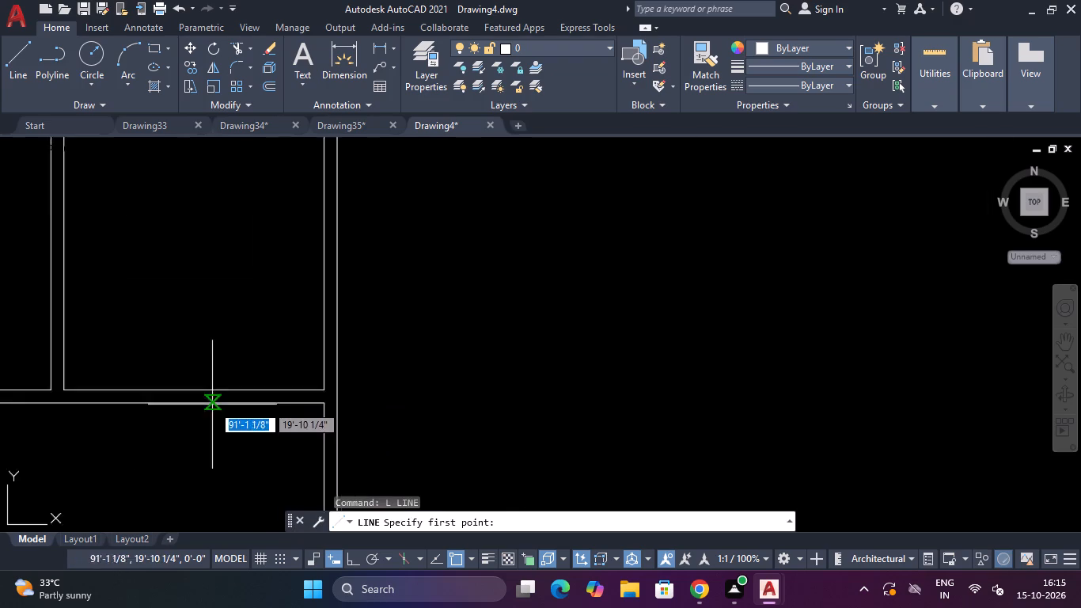
left_click(339, 407)
scroll(478, 386, "down", 3)
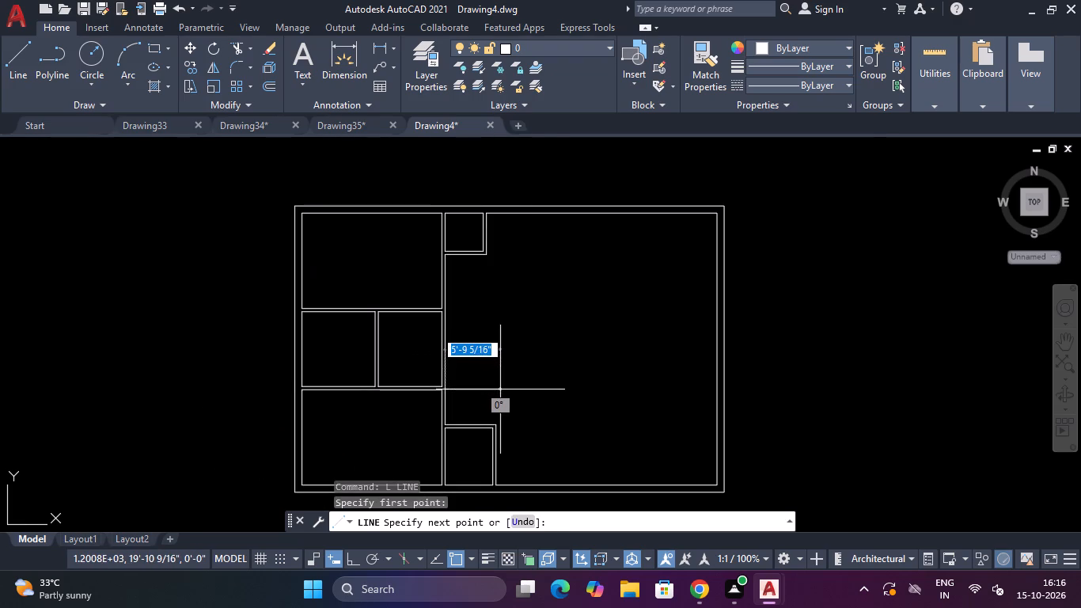
key("F8")
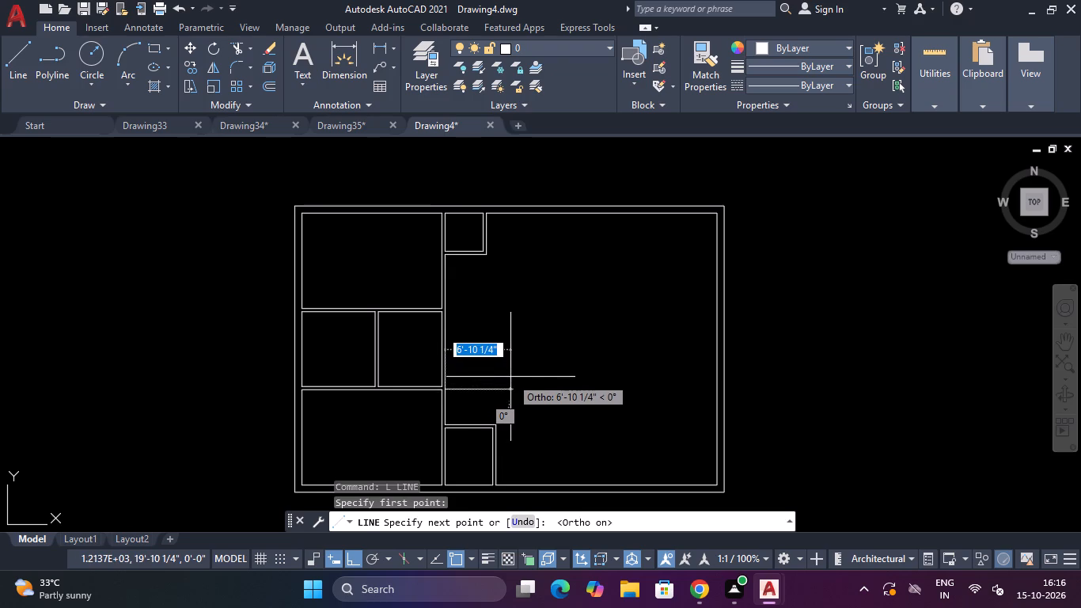
type("3'")
key("Return")
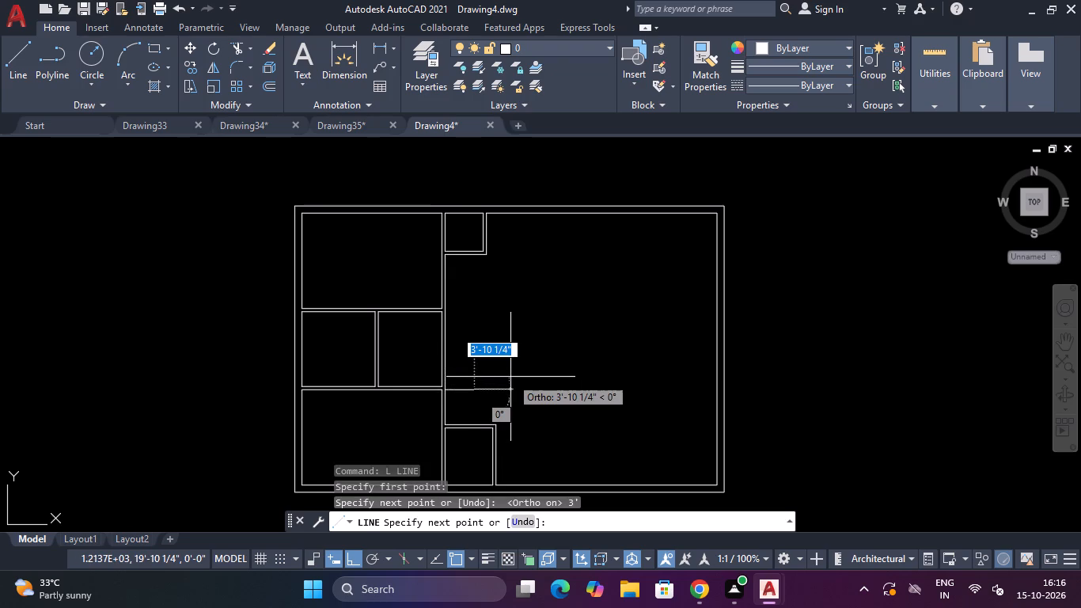
type("4\"")
key("Return")
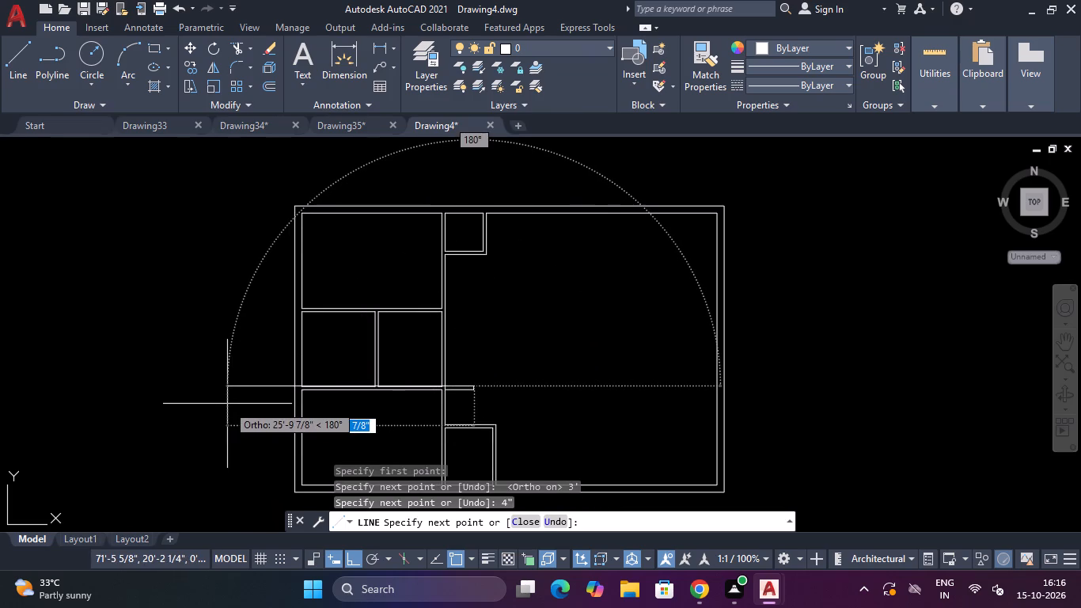
type("3'")
key("Return")
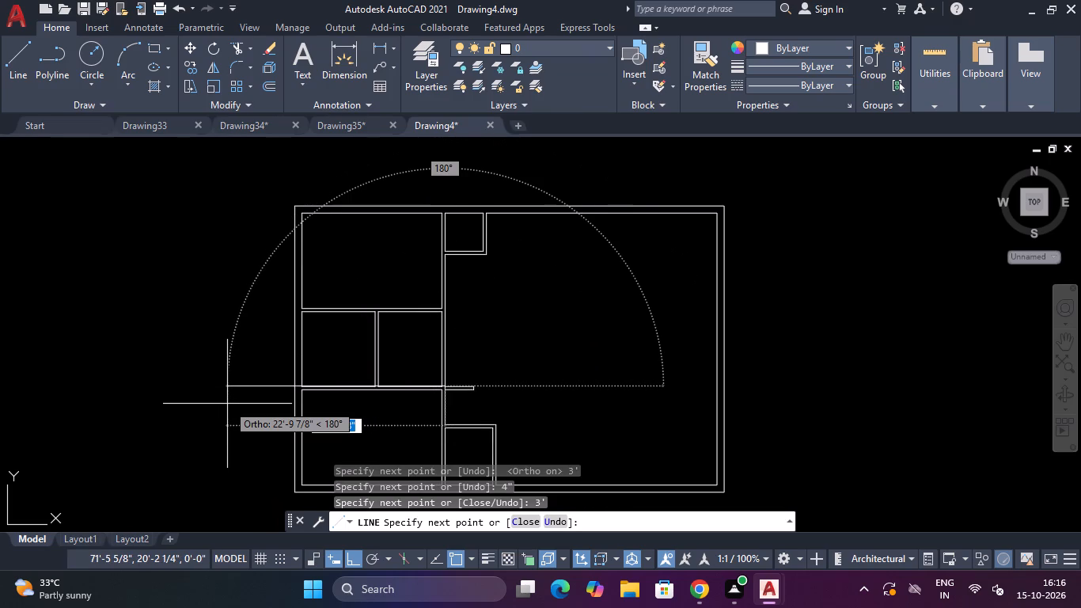
key("Escape")
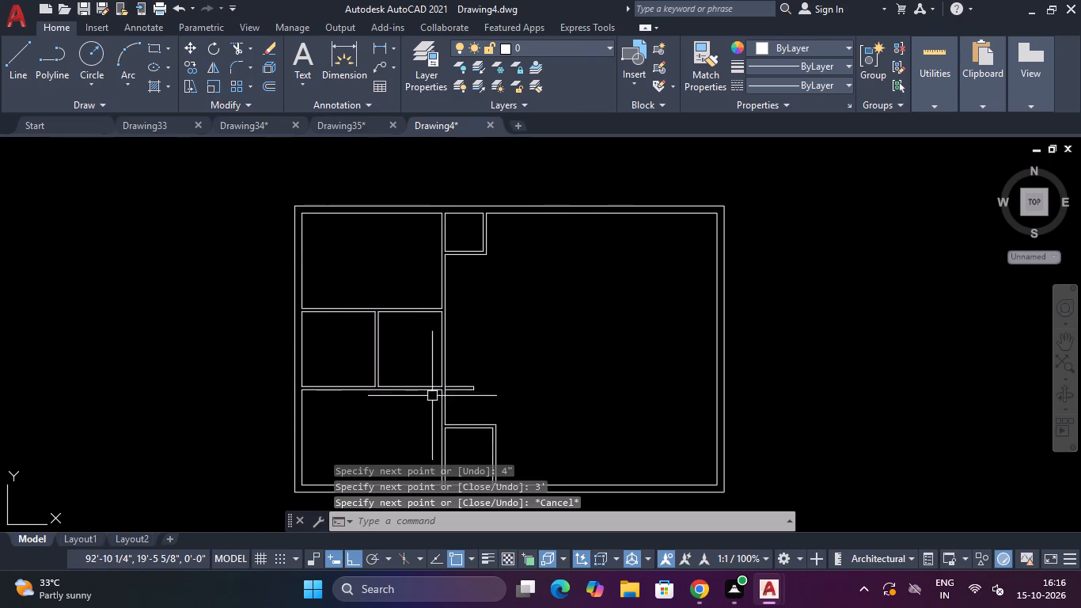
Draw a 4" thick extension of the stub wall, 2'-4" long, ending in line with the small lower room's outer corner.
scroll(489, 387, "up", 4)
scroll(484, 313, "down", 2)
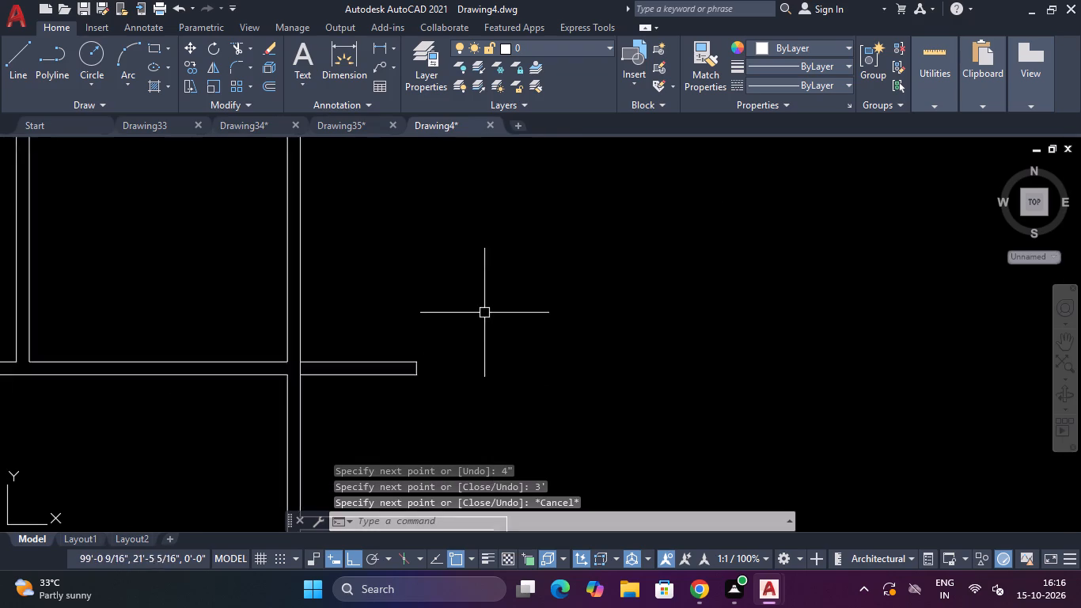
scroll(484, 313, "down", 2)
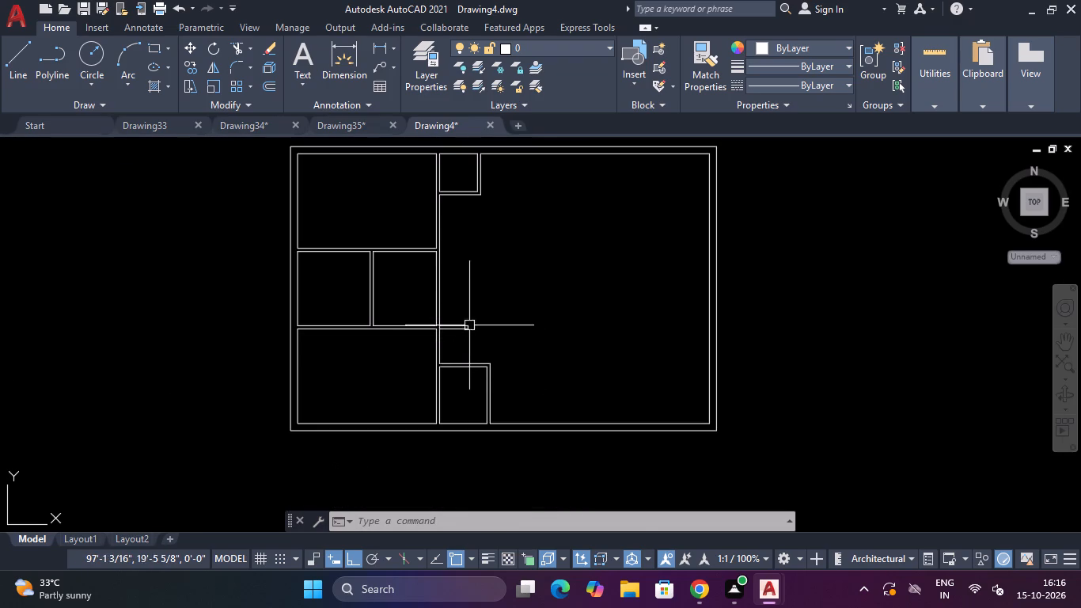
left_click(486, 291)
key("Escape")
type("L")
key("space")
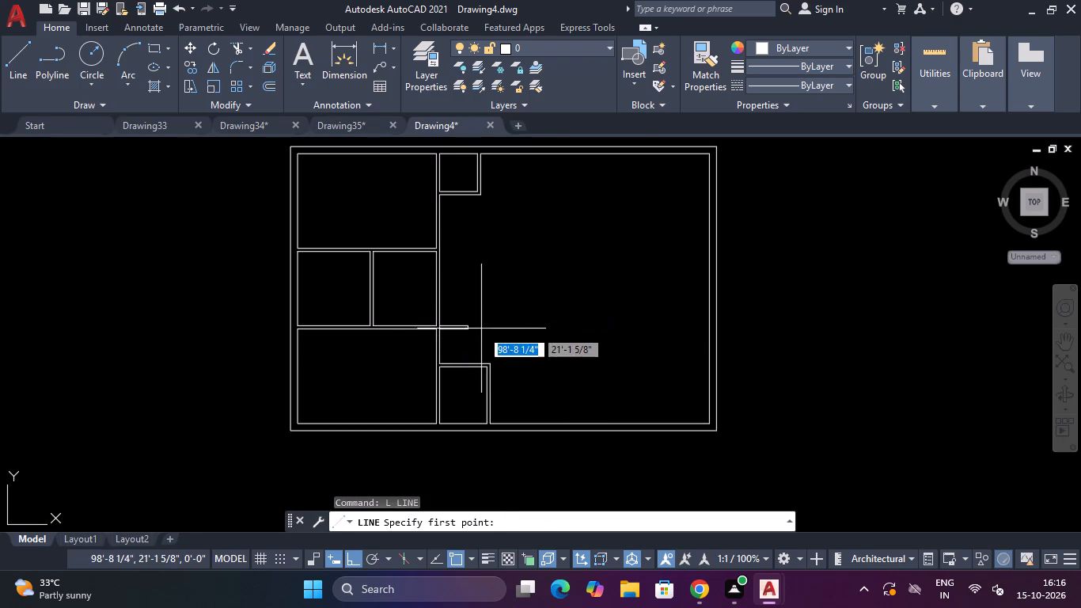
scroll(484, 341, "up", 2)
left_click(444, 313)
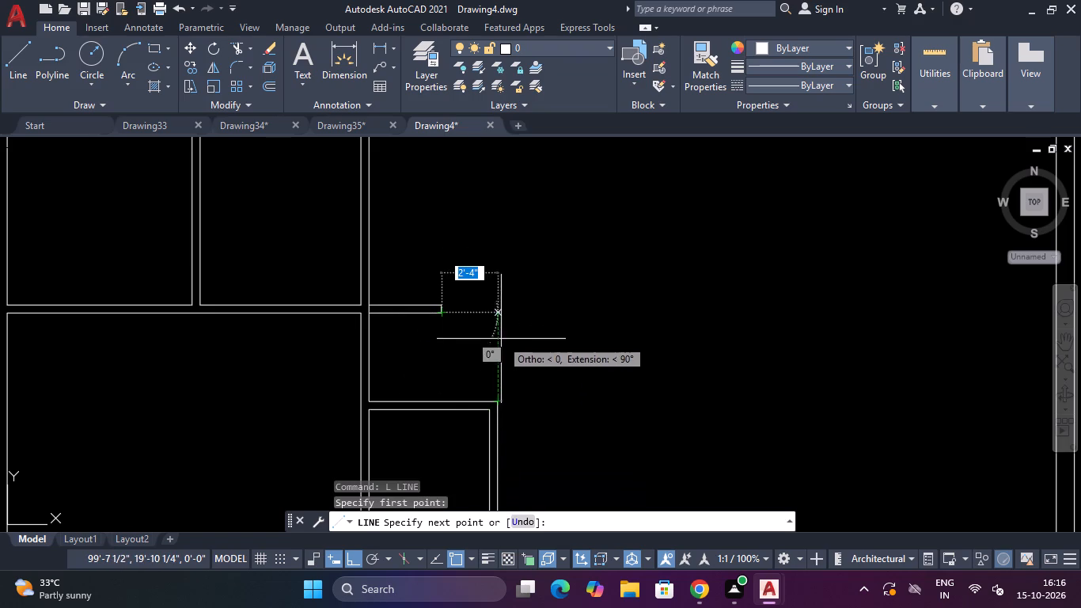
left_click(498, 313)
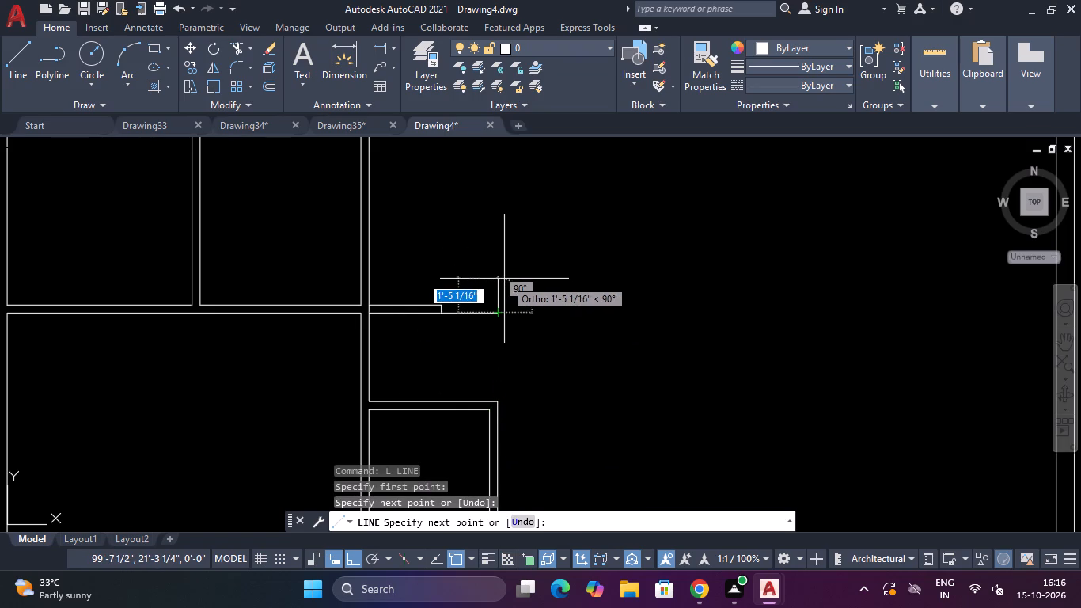
type("4\"")
key("Return")
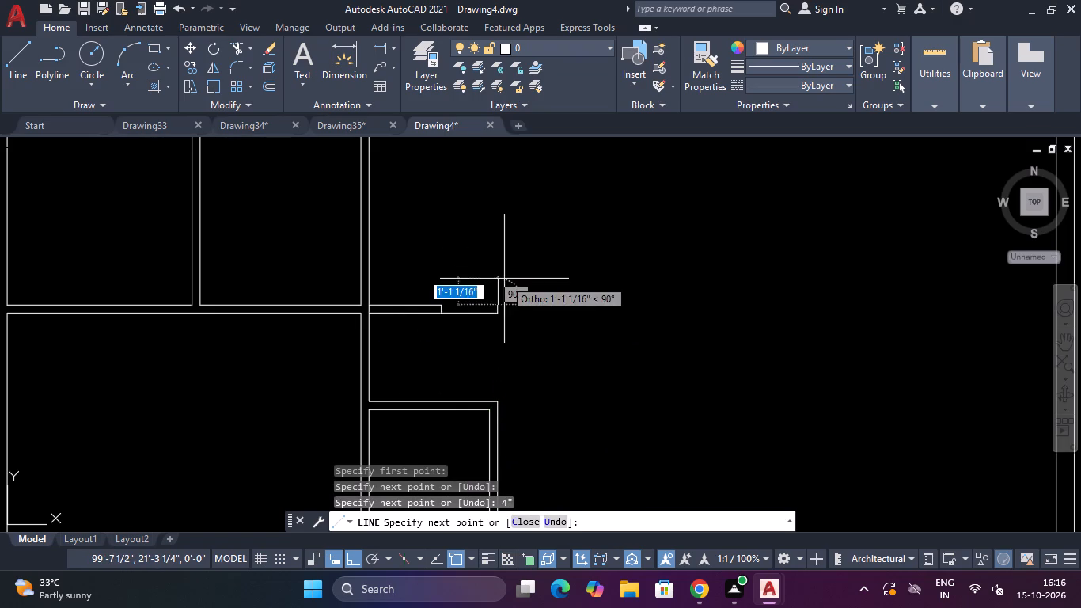
left_click(438, 302)
key("Escape")
Erase the leftover 4" end line crossing the middle of the extended stub wall.
scroll(438, 305, "up", 5)
left_click_drag(487, 336, 478, 334)
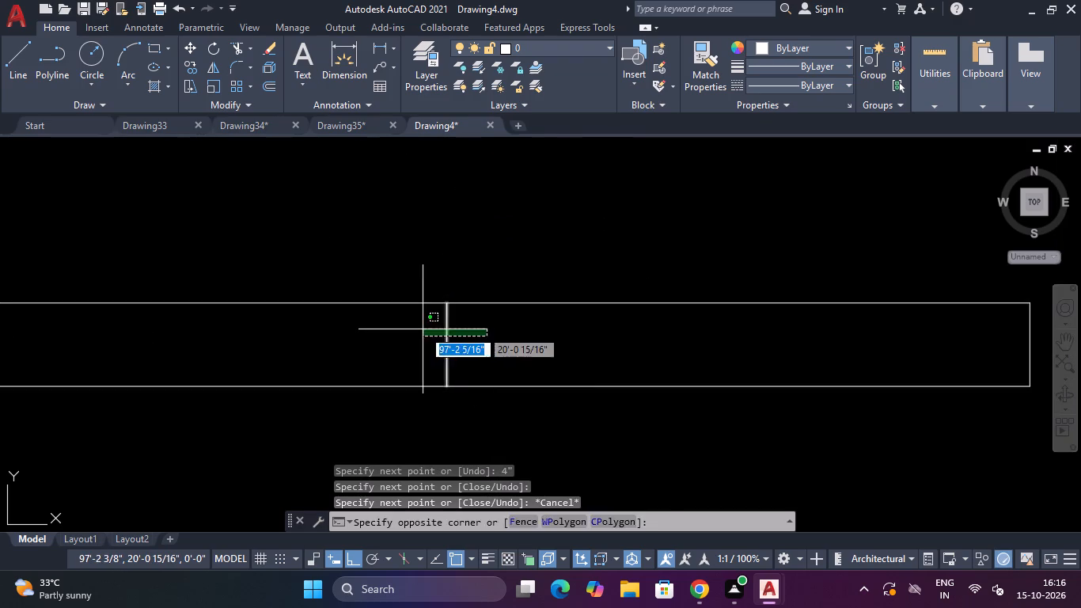
left_click(423, 329)
key("Delete")
scroll(433, 326, "down", 6)
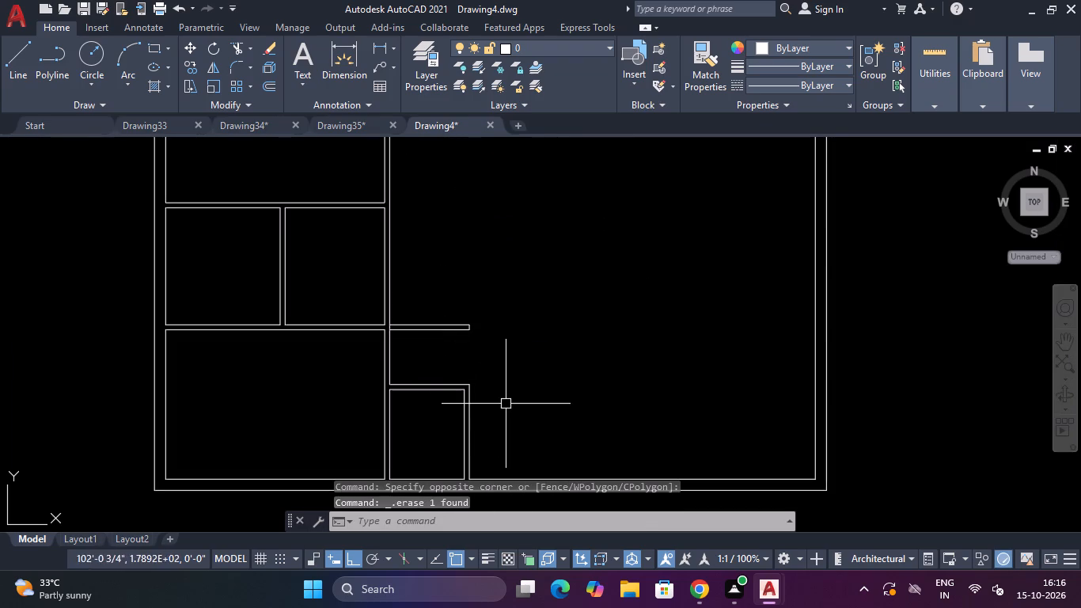
key("Escape")
key("Escape")
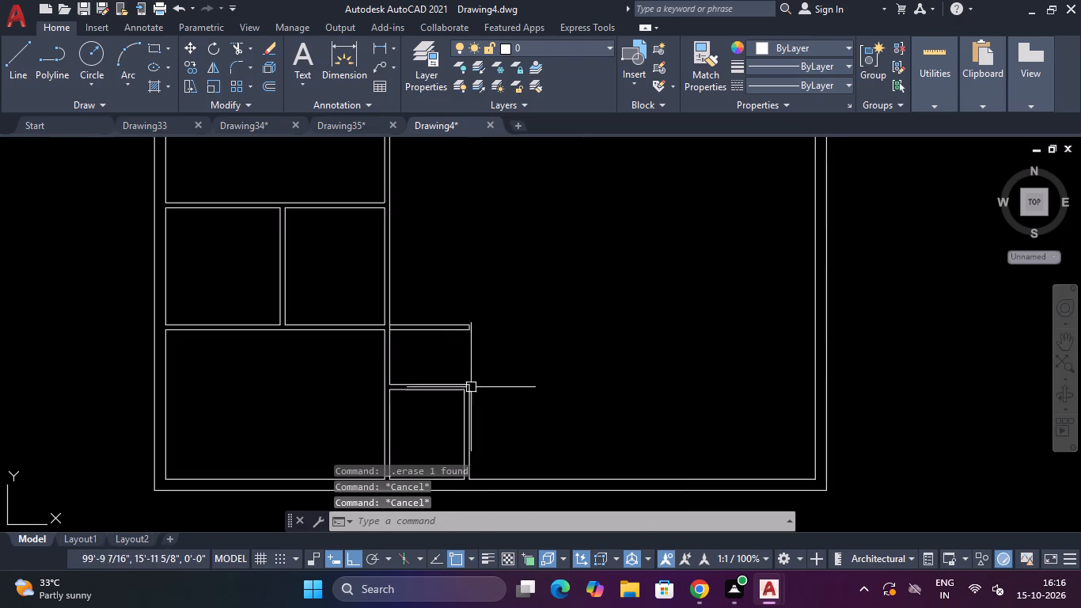
Draw a 6" by 6" return below the outer end of the stub wall.
type("L")
key("space")
scroll(464, 363, "up", 1)
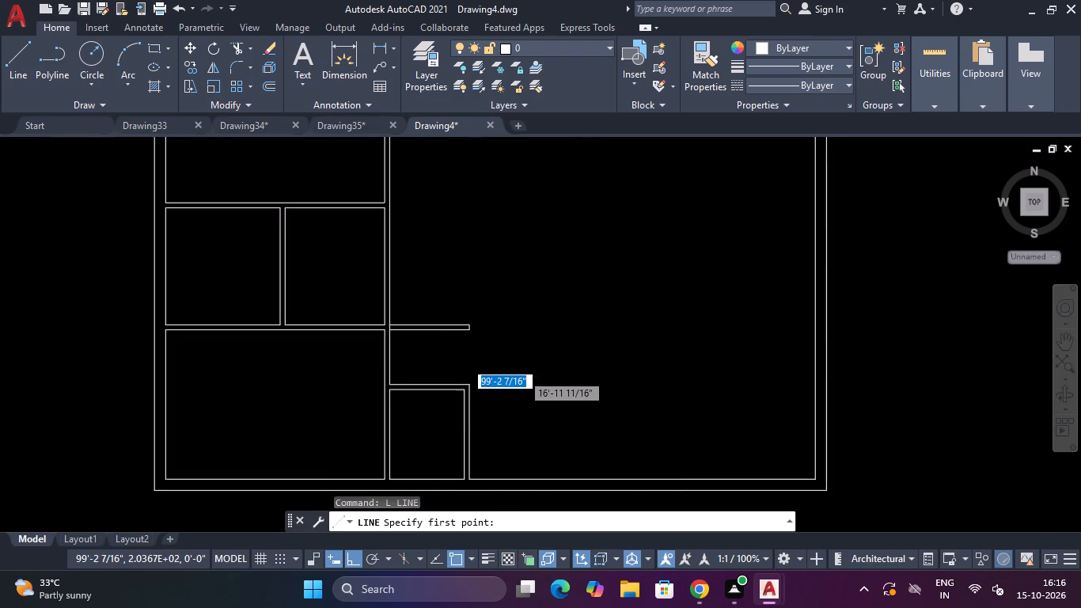
scroll(465, 361, "up", 2)
left_click(476, 241)
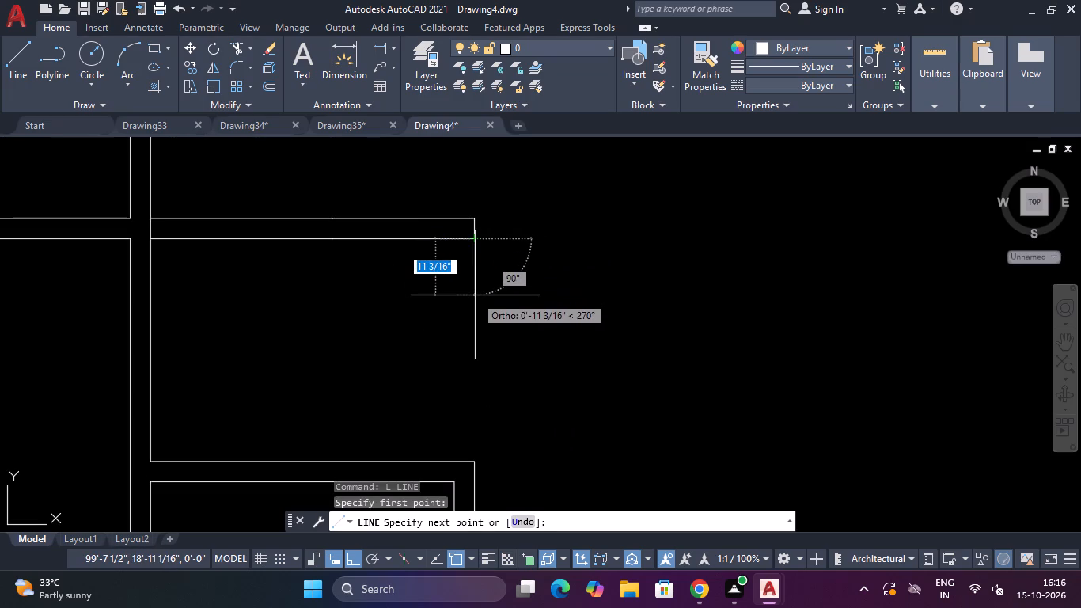
type("6\"")
key("Return")
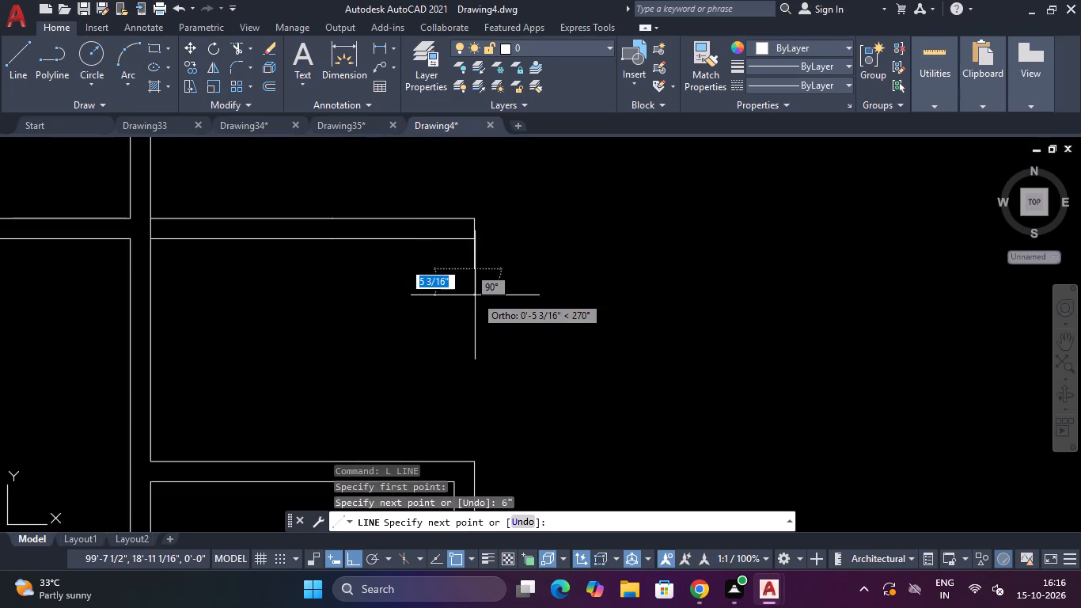
type("6\"")
key("Return")
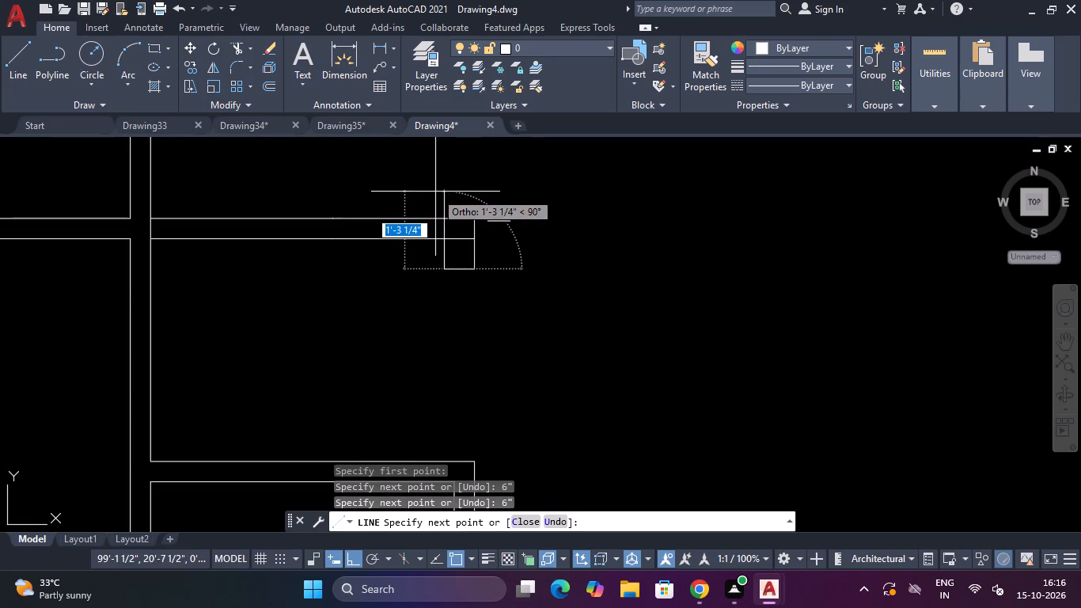
type("6\"")
key("Return")
key("Escape")
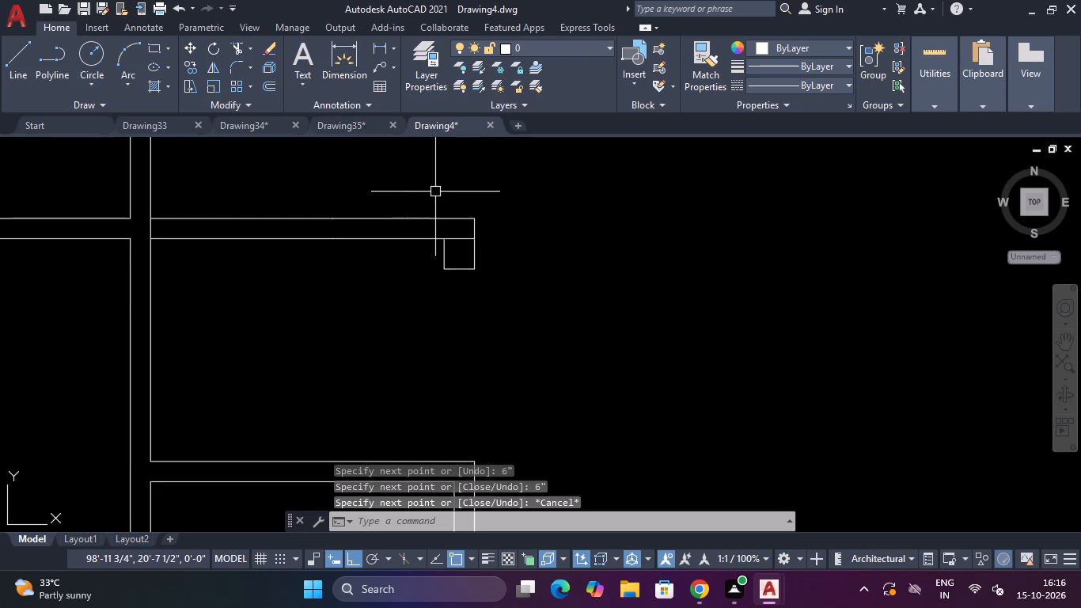
Draw a matching 6" by 6" return above the outer top corner of the small lower room.
scroll(459, 347, "down", 1)
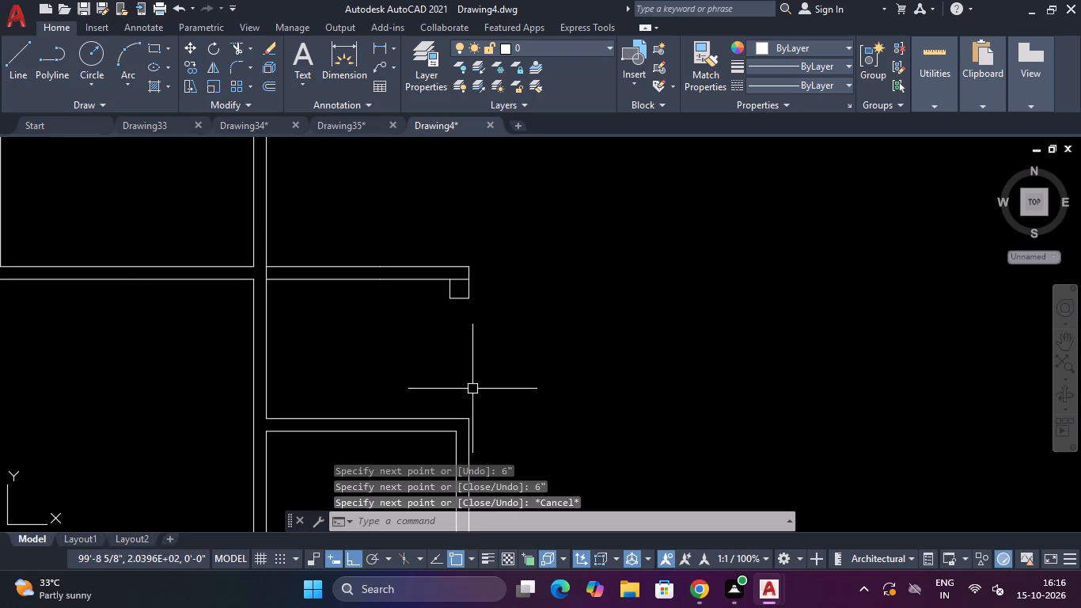
type("L")
key("space")
scroll(468, 411, "up", 1)
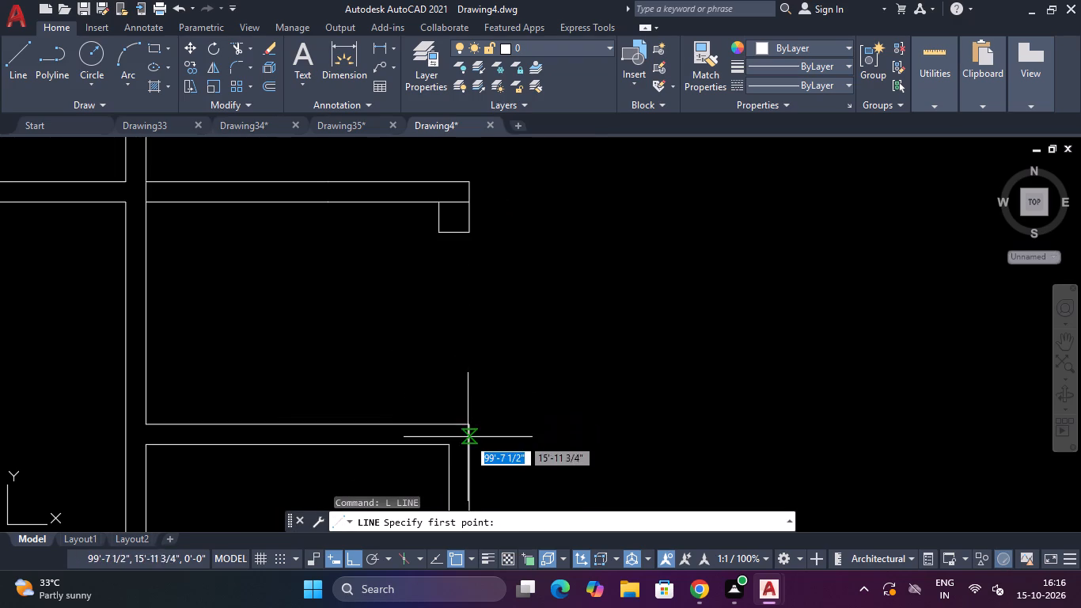
left_click(468, 422)
type("6\"")
key("Return")
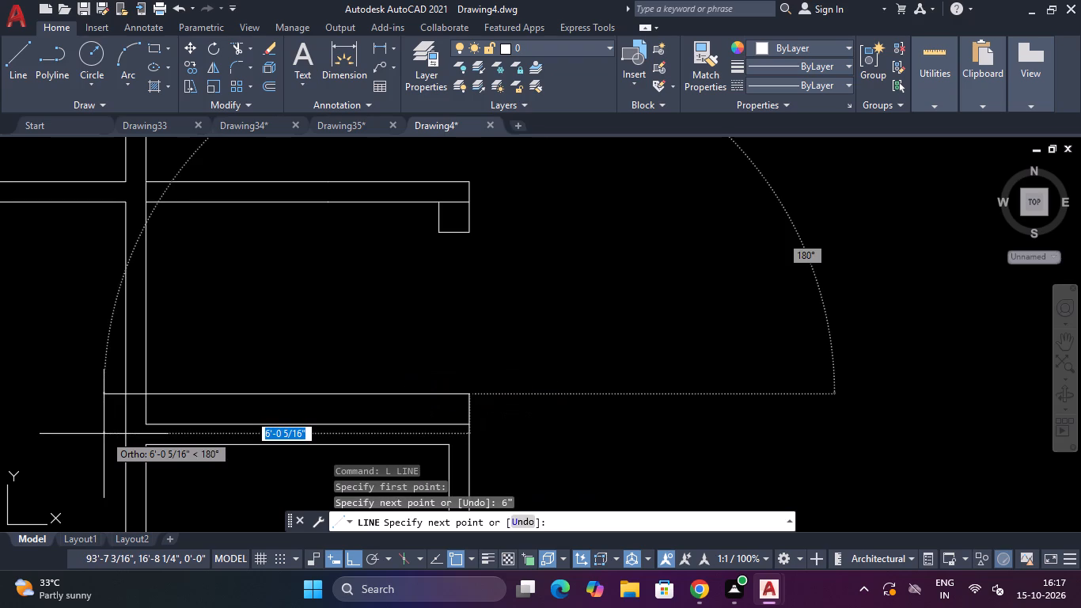
key("6")
key("shift+quotedbl")
key("Return")
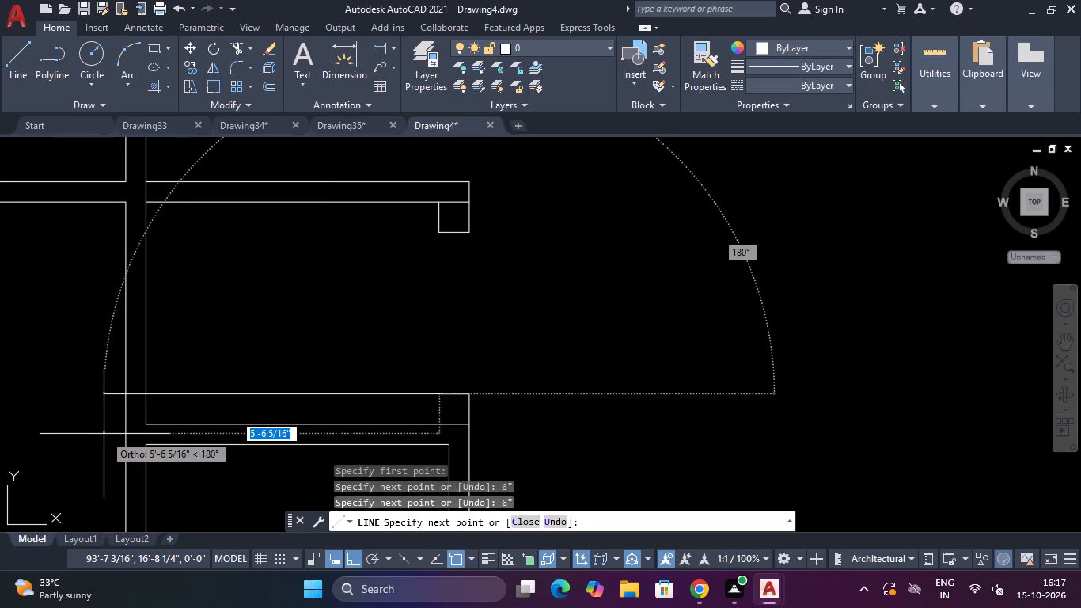
scroll(104, 434, "up", 1)
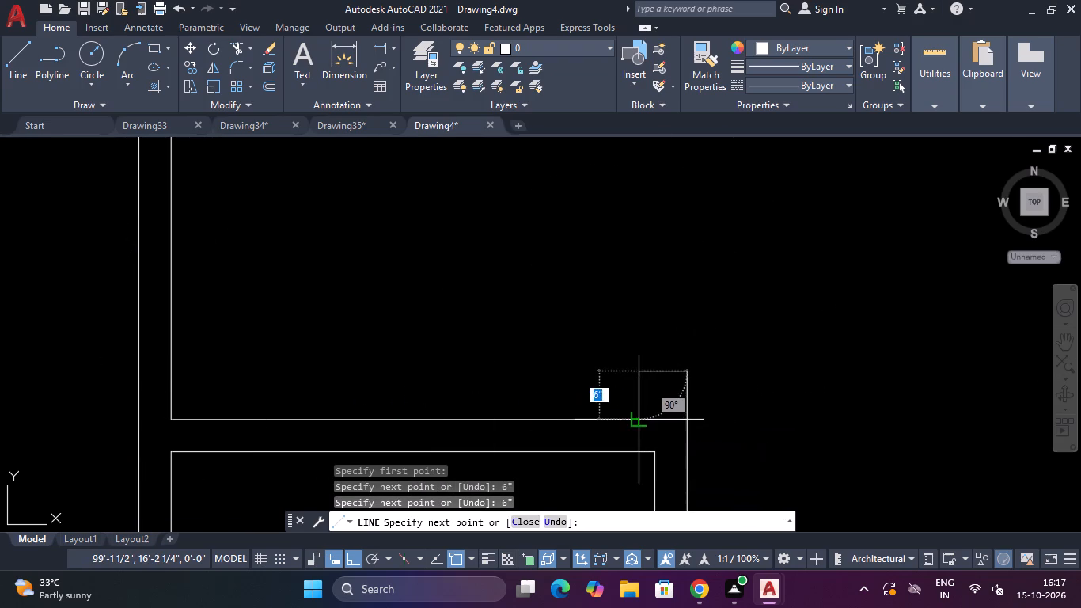
left_click(639, 421)
key("Escape")
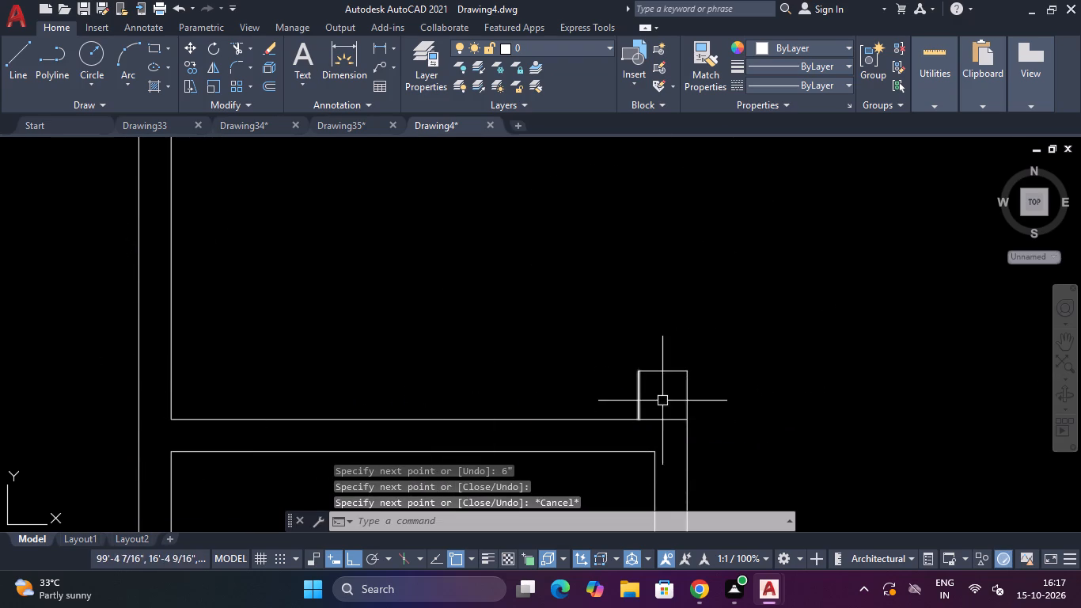
Trim the wall lines separating both 6" returns from the stub wall and the small lower room's top wall.
scroll(663, 401, "down", 2)
type("TR")
key("space")
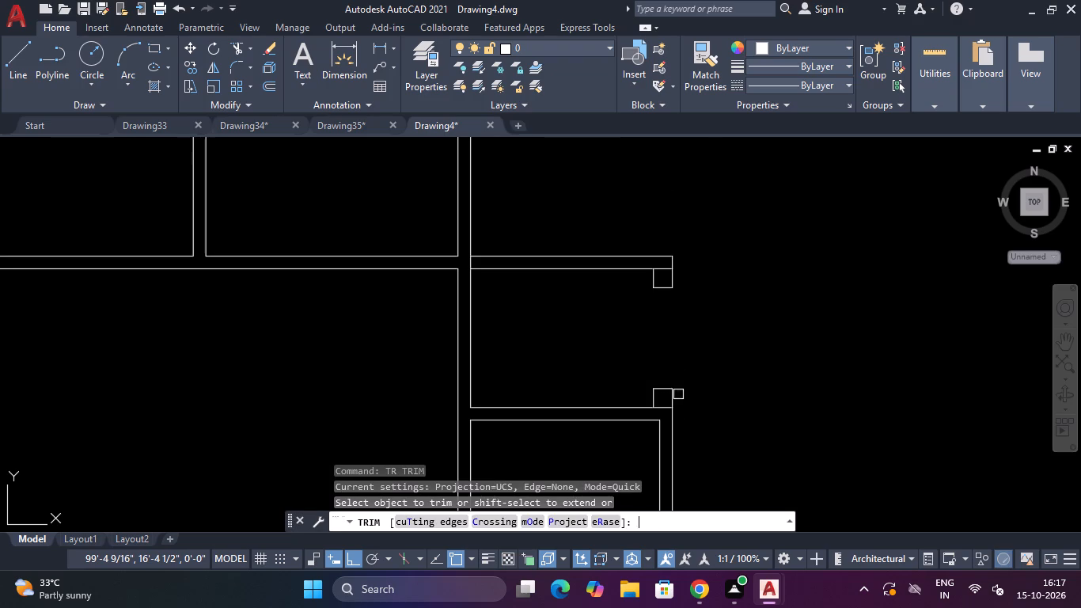
scroll(675, 252, "up", 4)
left_click(594, 332)
left_click(586, 374)
scroll(594, 371, "down", 4)
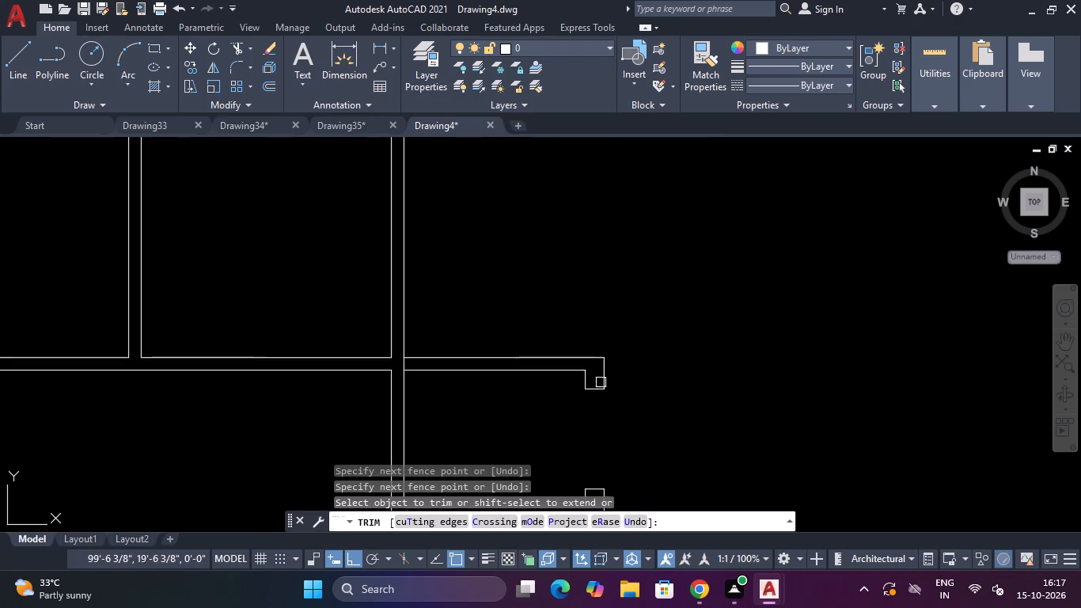
scroll(601, 442, "down", 2)
scroll(601, 477, "up", 4)
left_click(602, 446)
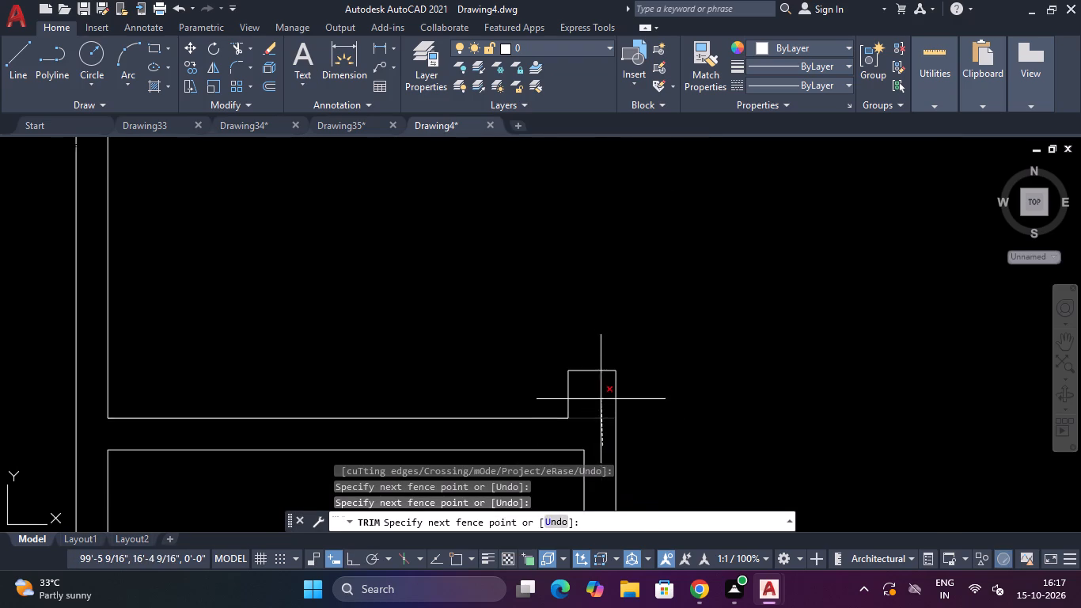
left_click(601, 399)
scroll(599, 398, "down", 4)
key("Escape")
key("Escape")
key("Escape")
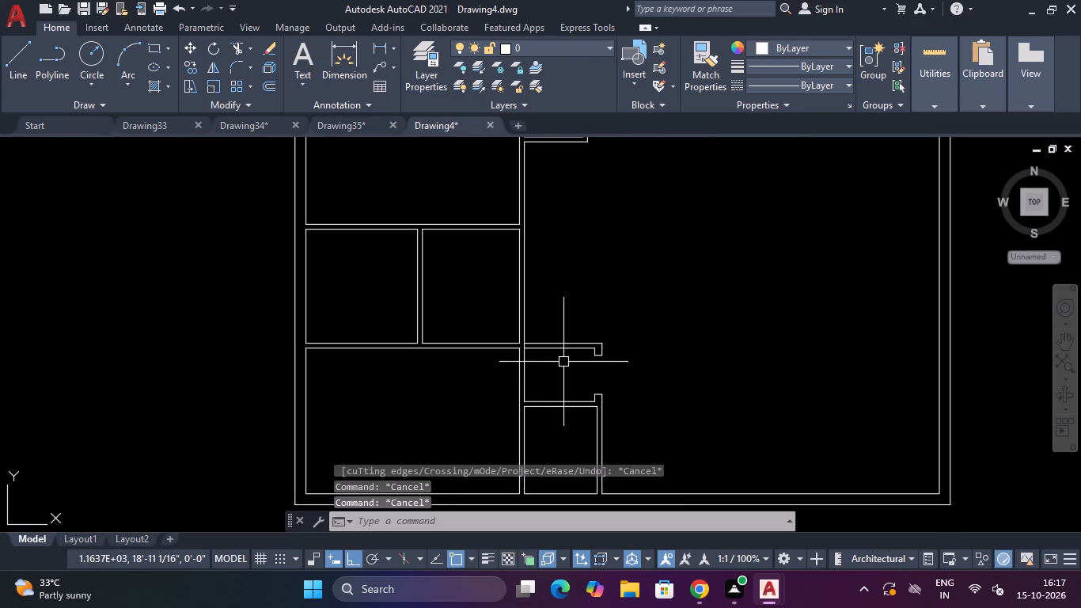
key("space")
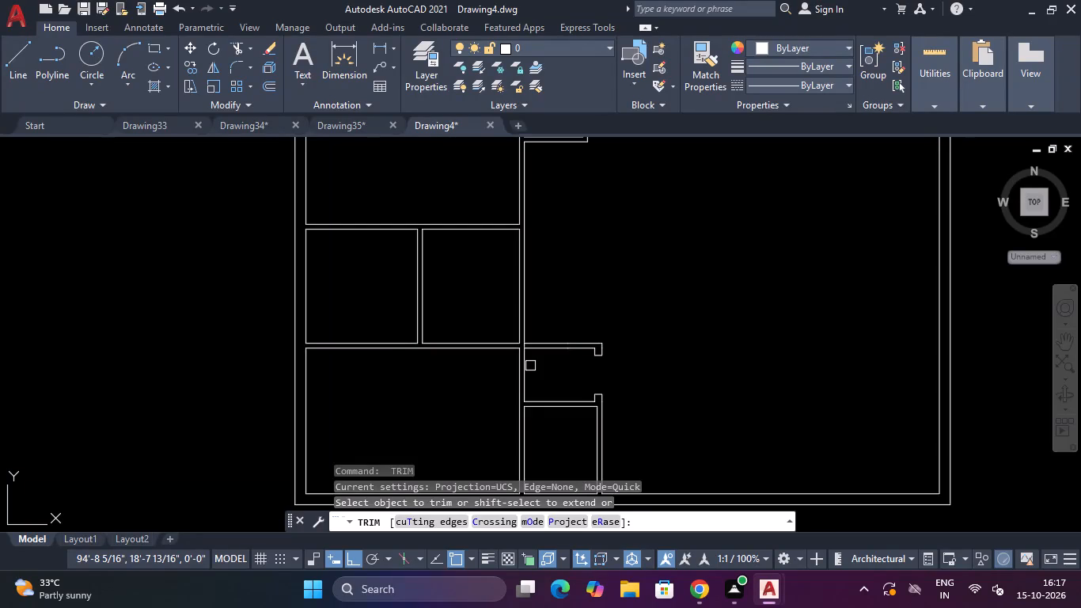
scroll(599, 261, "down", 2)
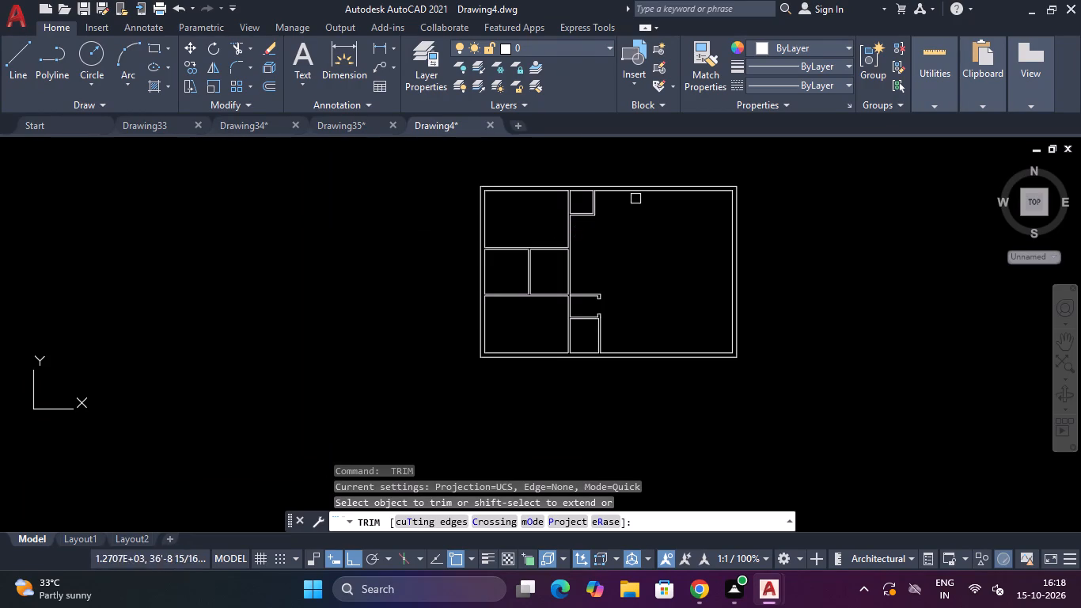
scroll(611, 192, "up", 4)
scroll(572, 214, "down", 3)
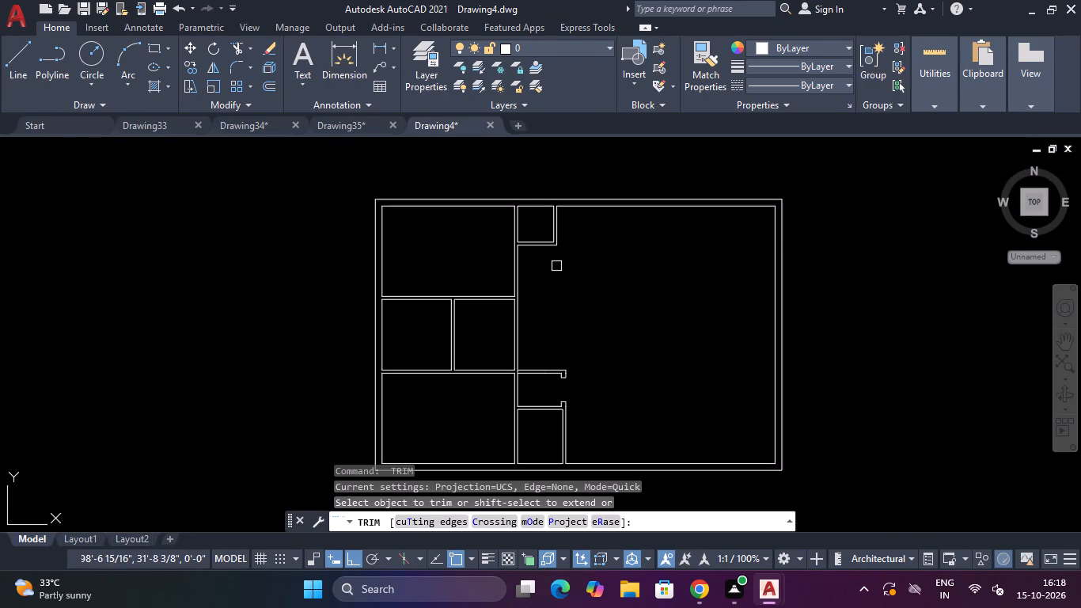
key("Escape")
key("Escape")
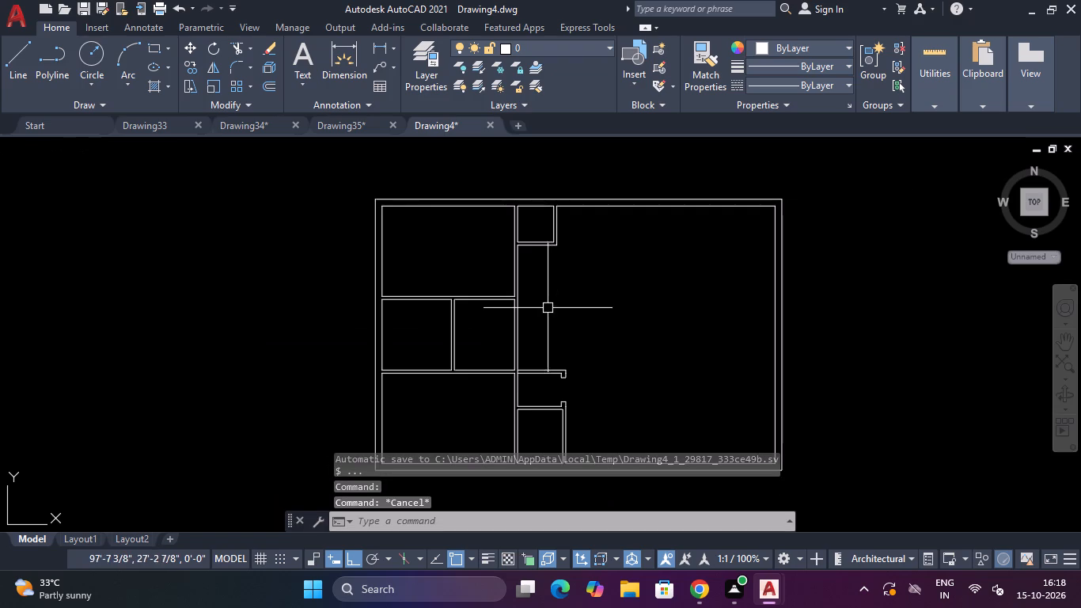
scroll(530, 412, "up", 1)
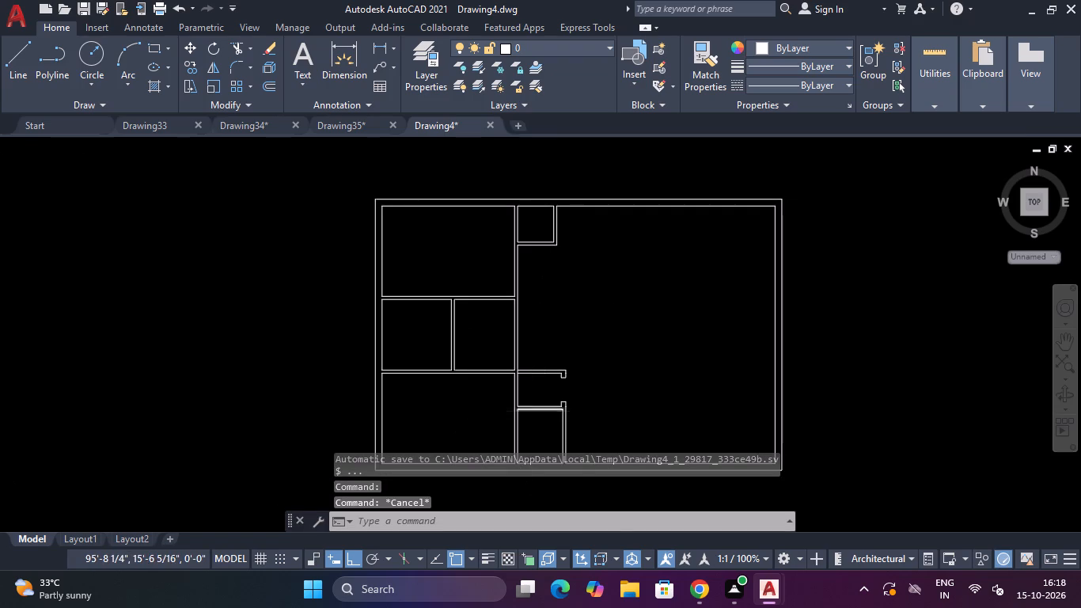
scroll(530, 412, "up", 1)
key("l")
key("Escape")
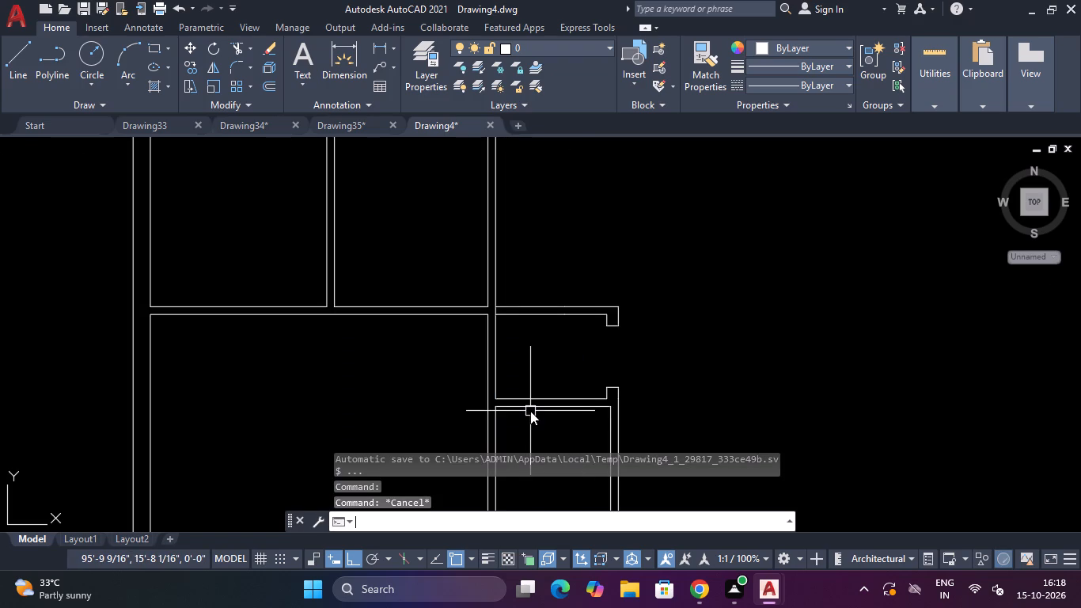
Measure the opening between the two facing 6" returns with a linear dimension.
type("DLI")
key("space")
scroll(604, 350, "up", 2)
left_click(644, 291)
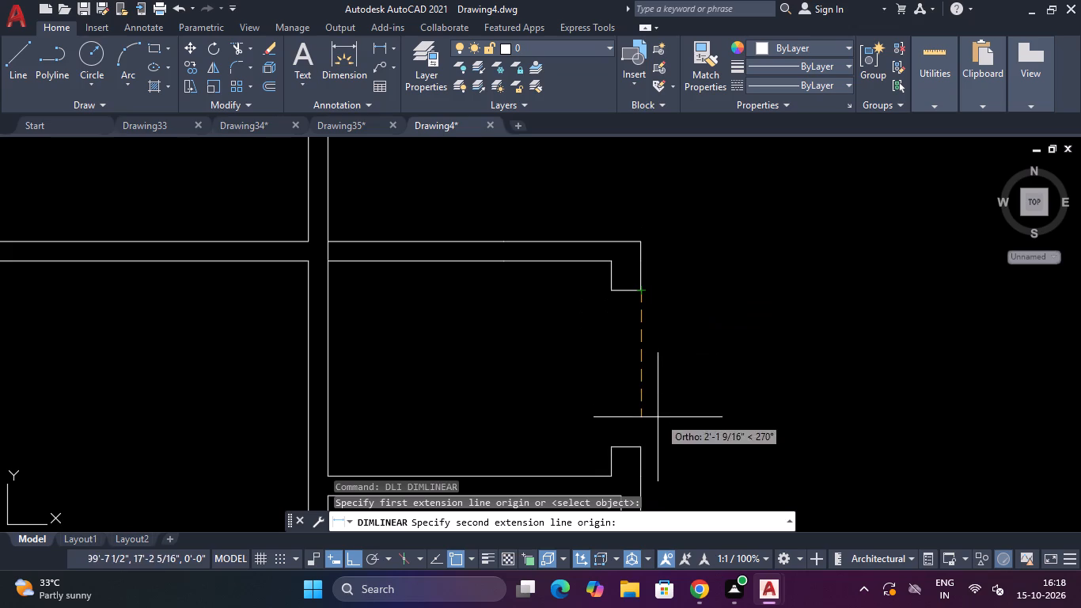
left_click(642, 446)
key("Escape")
scroll(697, 377, "down", 3)
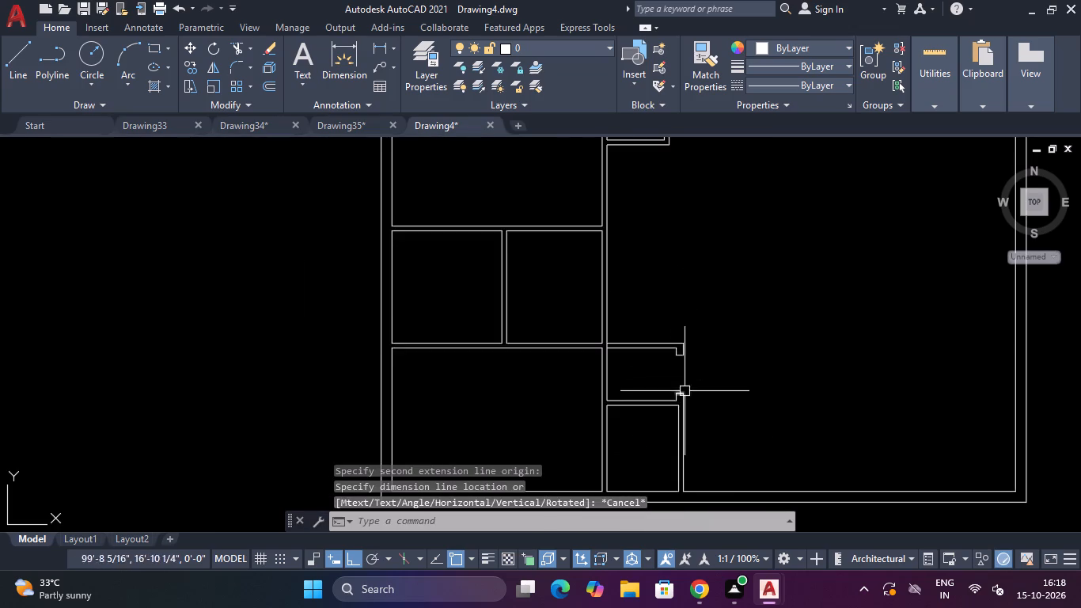
Draw a 2" high by 6" wide extension on top of the return above the small lower room's outer corner.
scroll(670, 411, "up", 2)
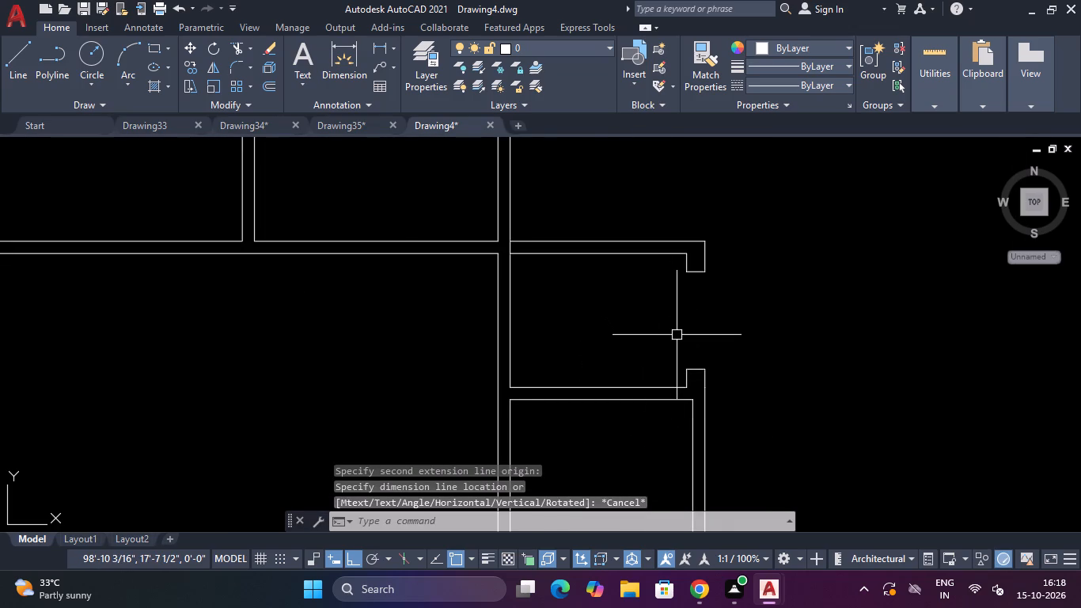
type("L")
key("space")
left_click(685, 367)
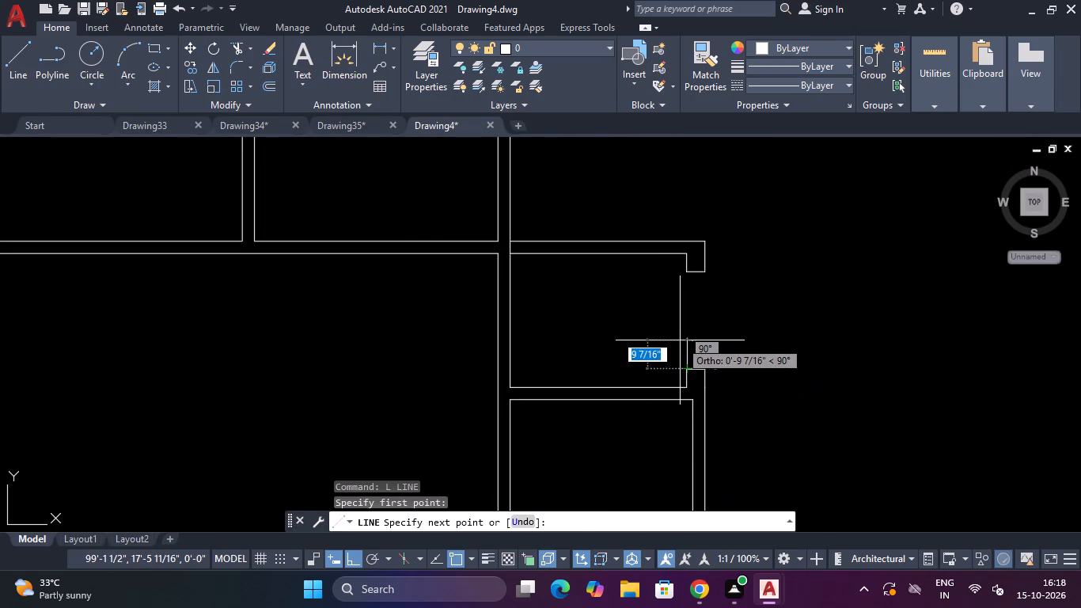
key("2")
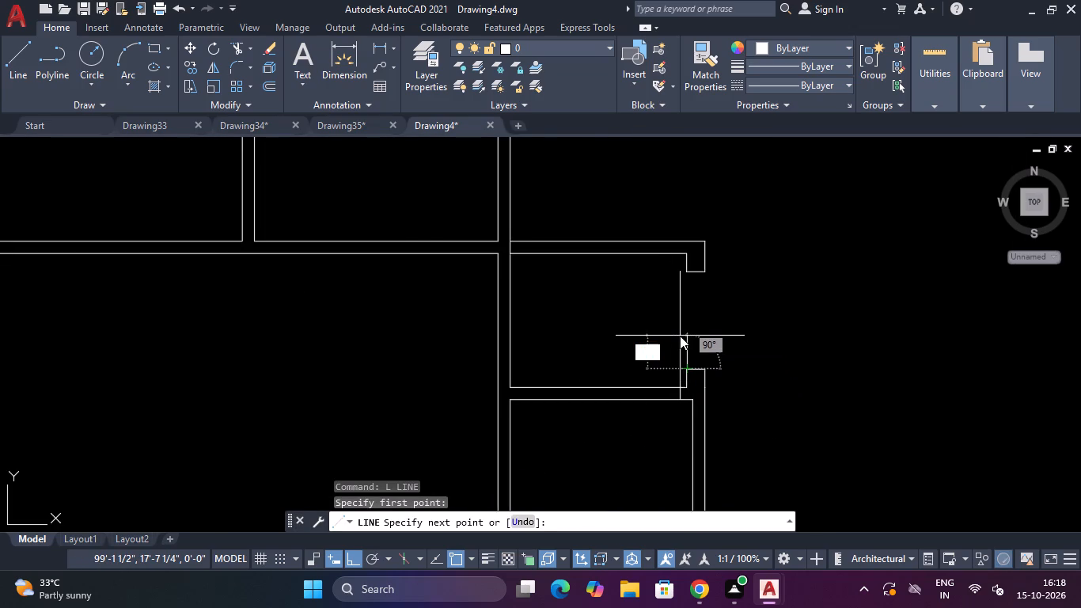
key("shift+quotedbl")
key("Return")
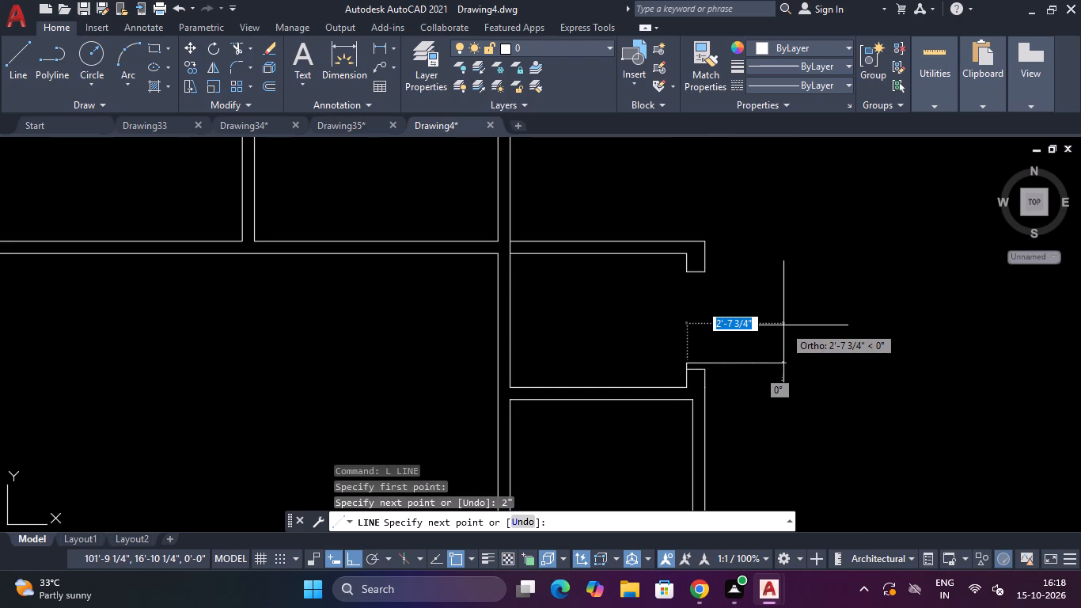
key("6")
key("shift+quotedbl")
key("Return")
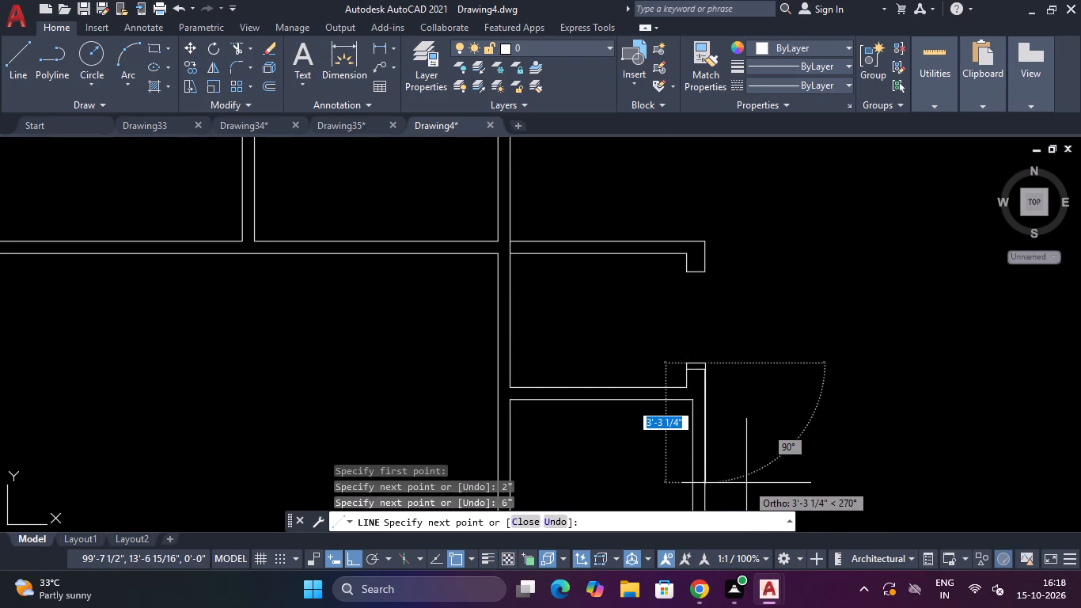
key("2")
key("shift+quotedbl")
key("Return")
key("Escape")
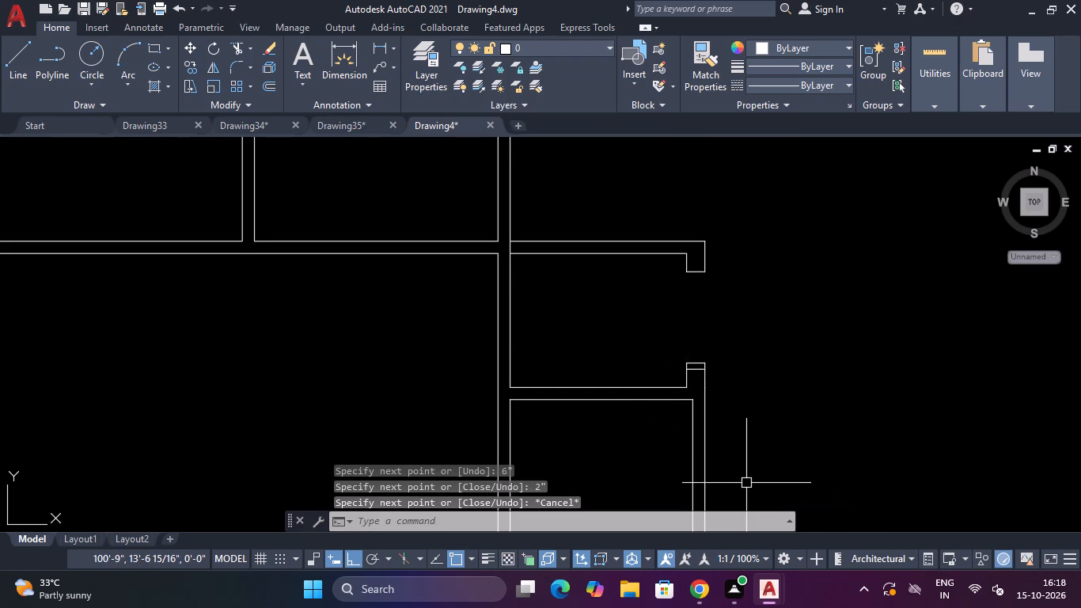
Trim the line separating the 2" extension from the lower return.
scroll(660, 394, "up", 2)
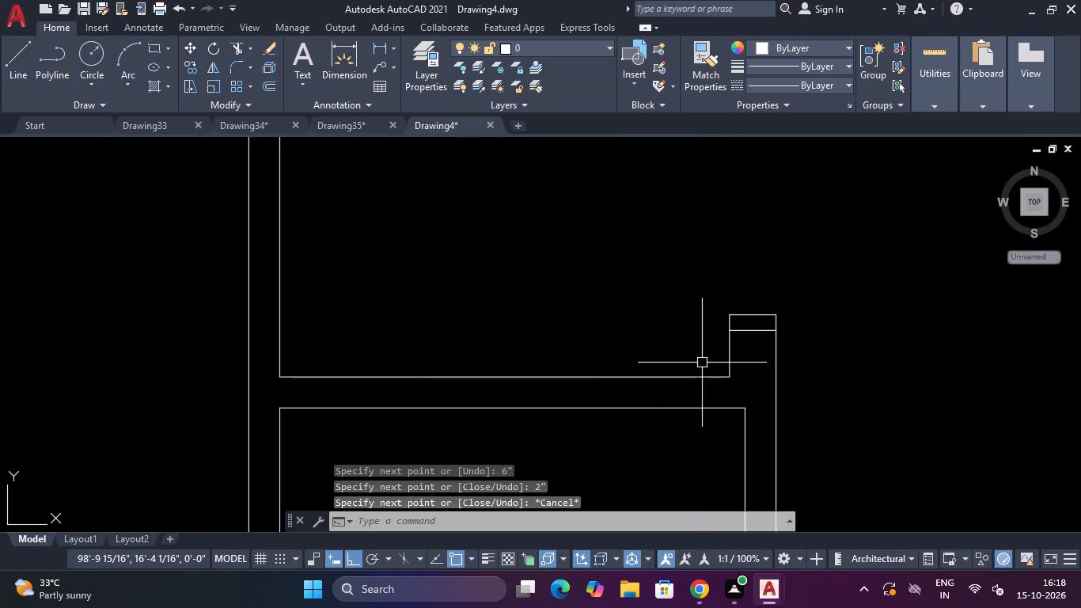
type("TR")
key("space")
left_click(762, 333)
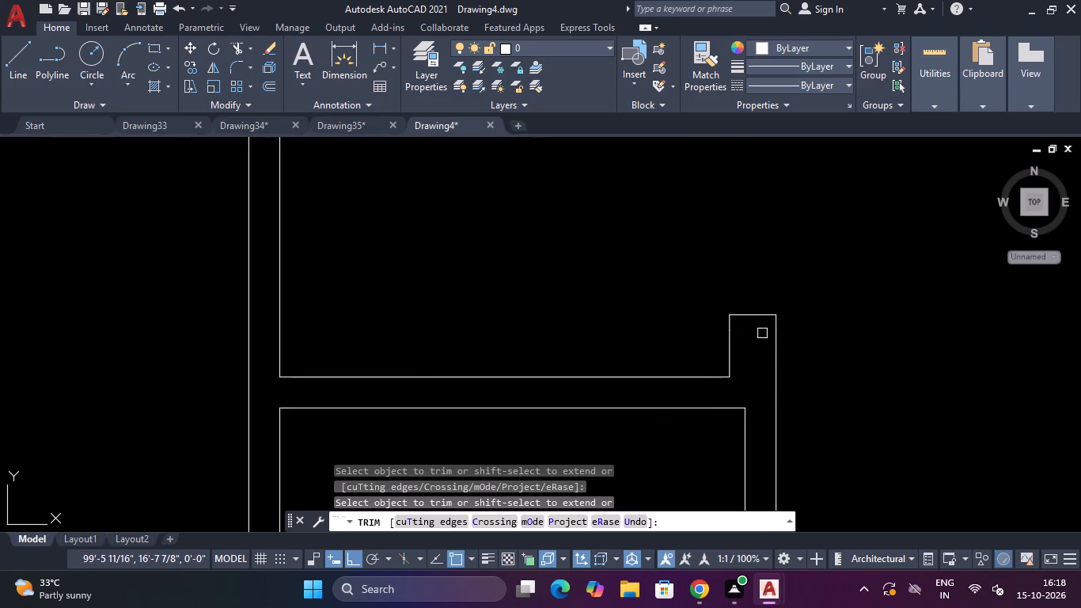
key("Escape")
key("Escape")
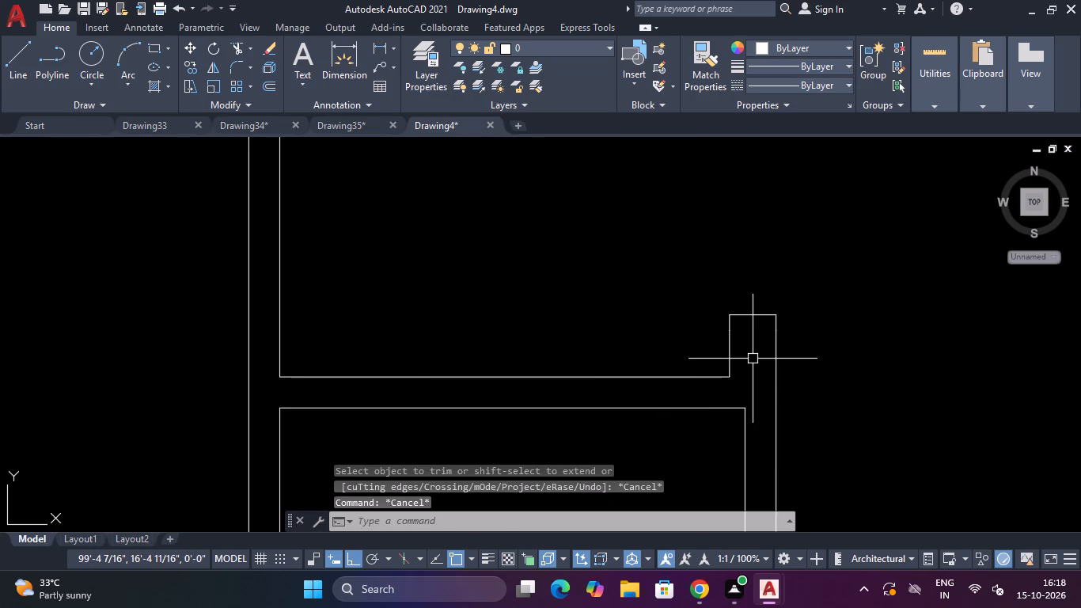
Quick-measure the opening between the two facing returns.
scroll(776, 299, "down", 2)
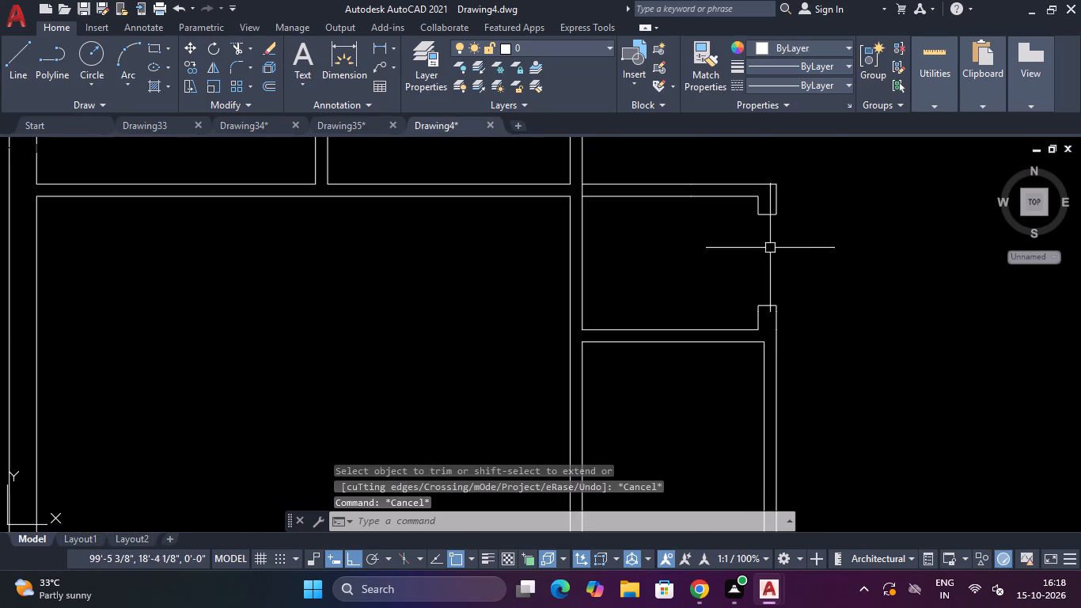
left_click(944, 123)
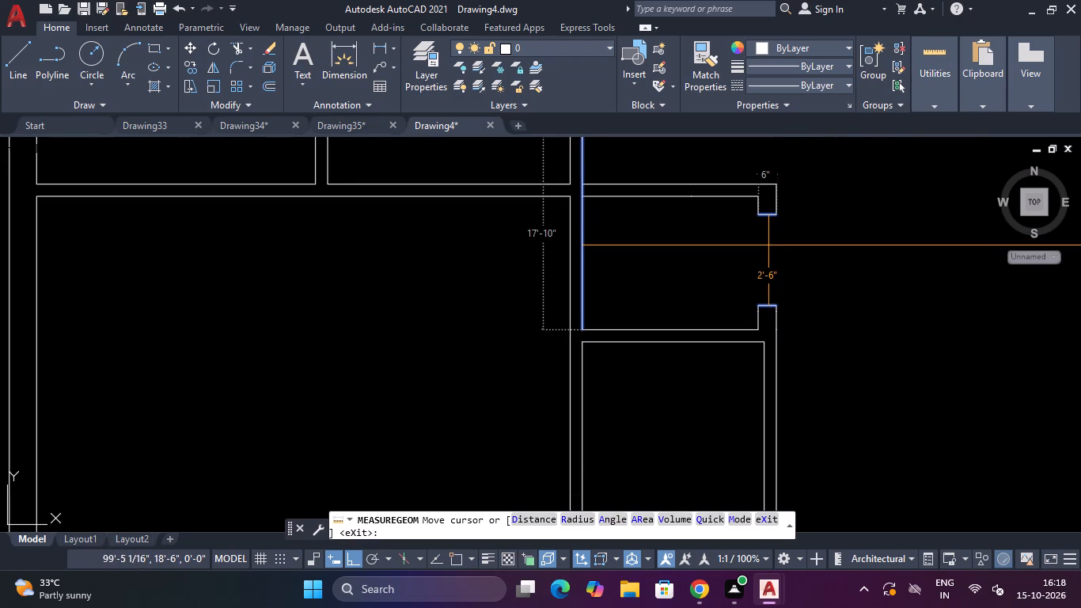
key("Escape")
Draw a line across the thickness of the small lower room's top wall where it meets the long vertical partition.
scroll(767, 245, "down", 2)
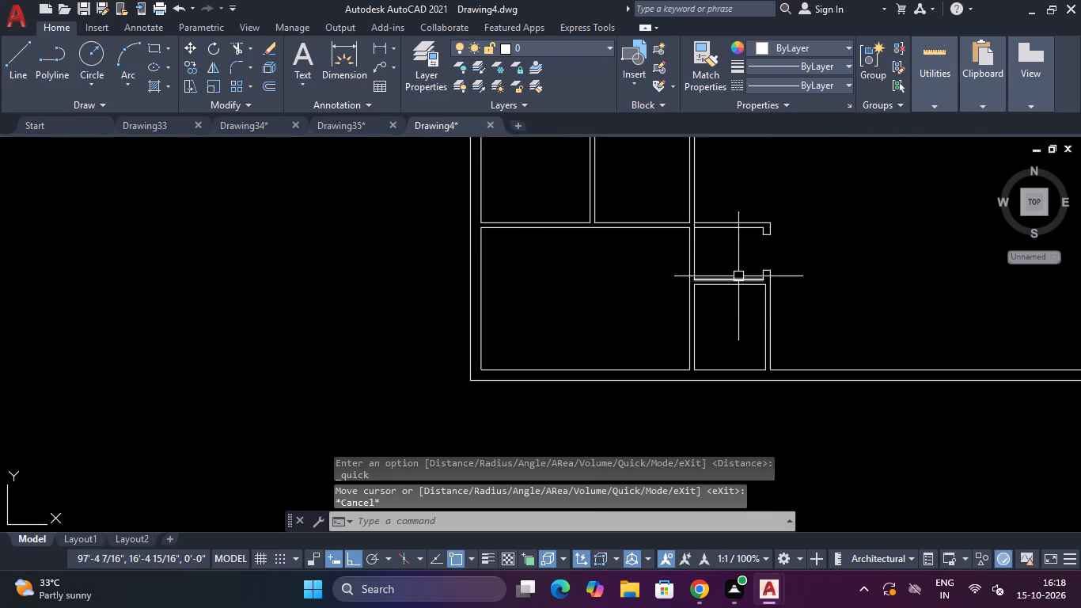
type("L")
key("space")
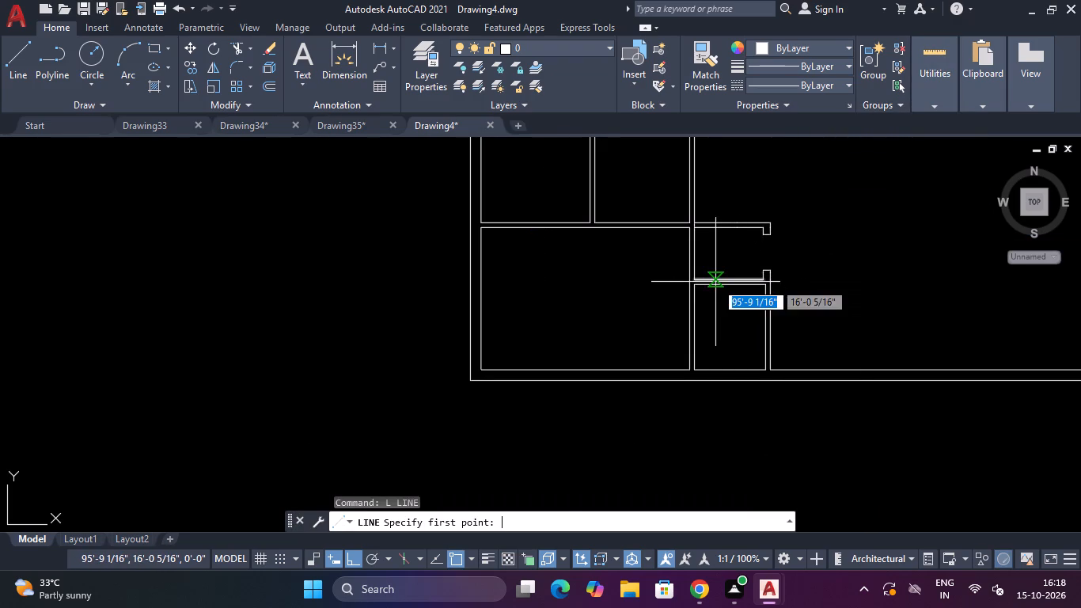
scroll(713, 281, "up", 4)
left_click(594, 267)
left_click(599, 300)
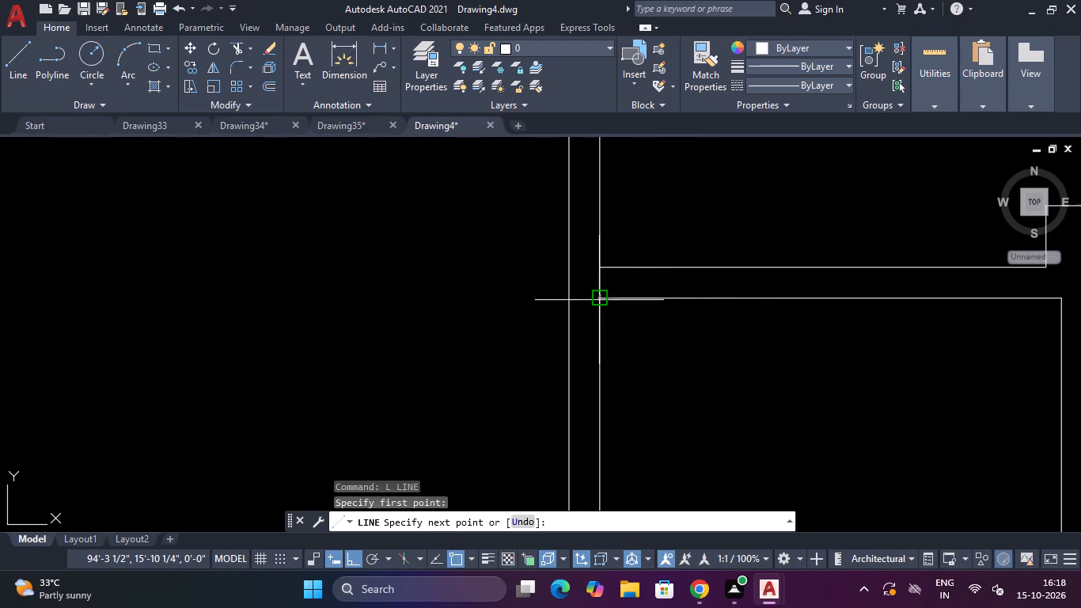
key("Escape")
Offset the new cross line 6" along the small lower room's top wall, away from the vertical partition.
type("O")
key("space")
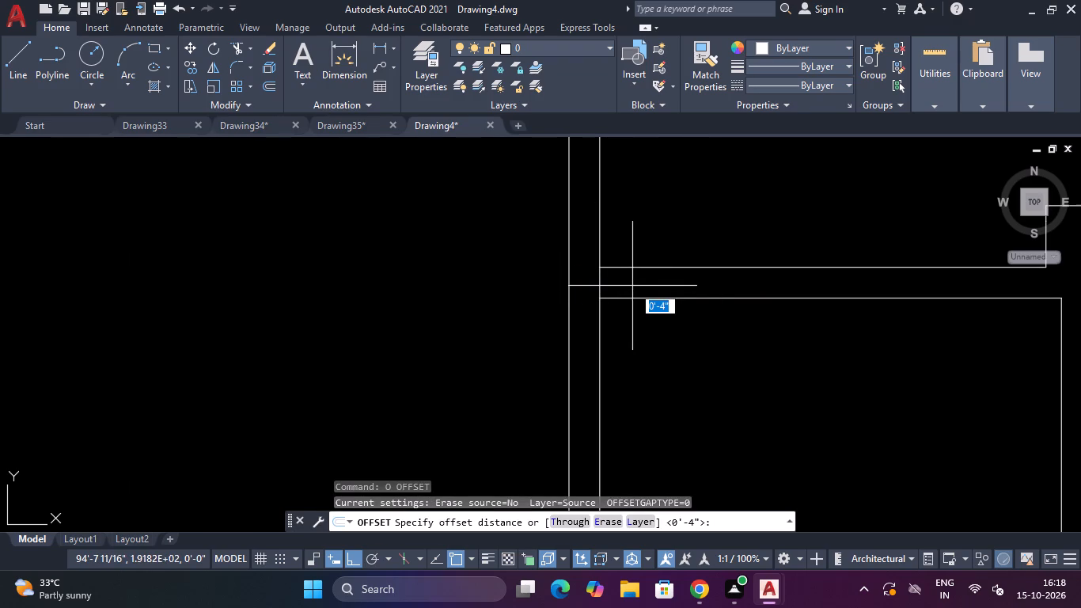
type("6\"")
key("Return")
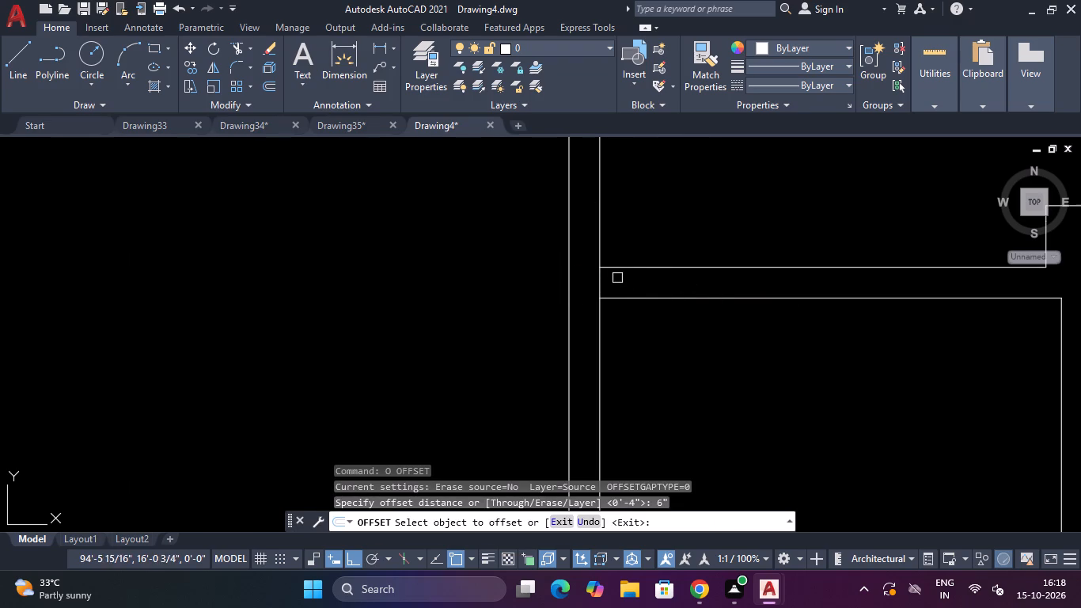
left_click(602, 284)
left_click(639, 278)
key("Escape")
key("Escape")
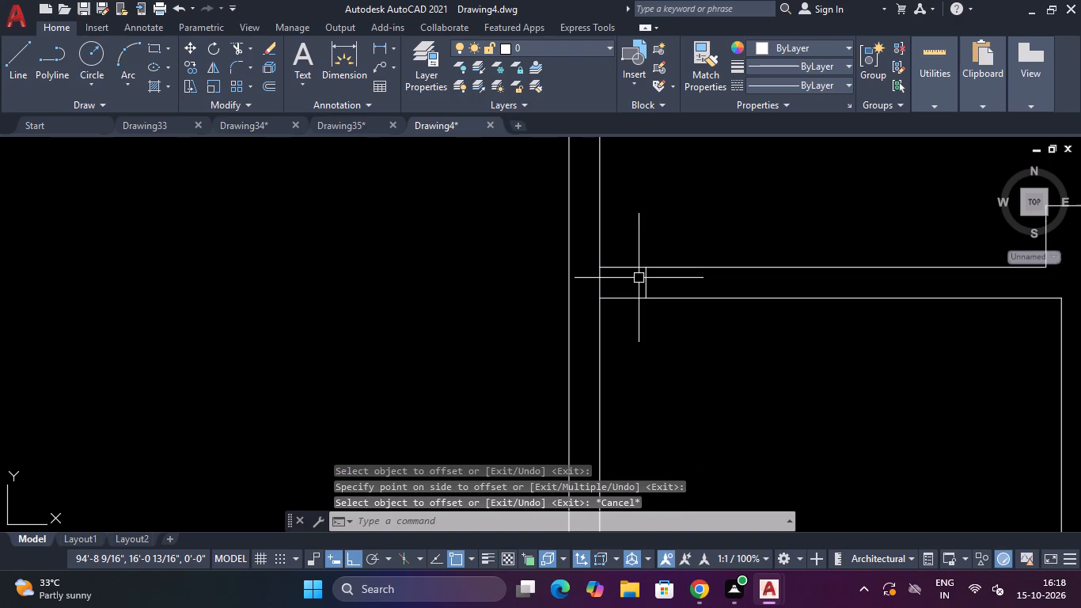
Offset the 6" jamb line a further 2'6" along the small lower room's top wall to mark the door opening.
type("O")
key("space")
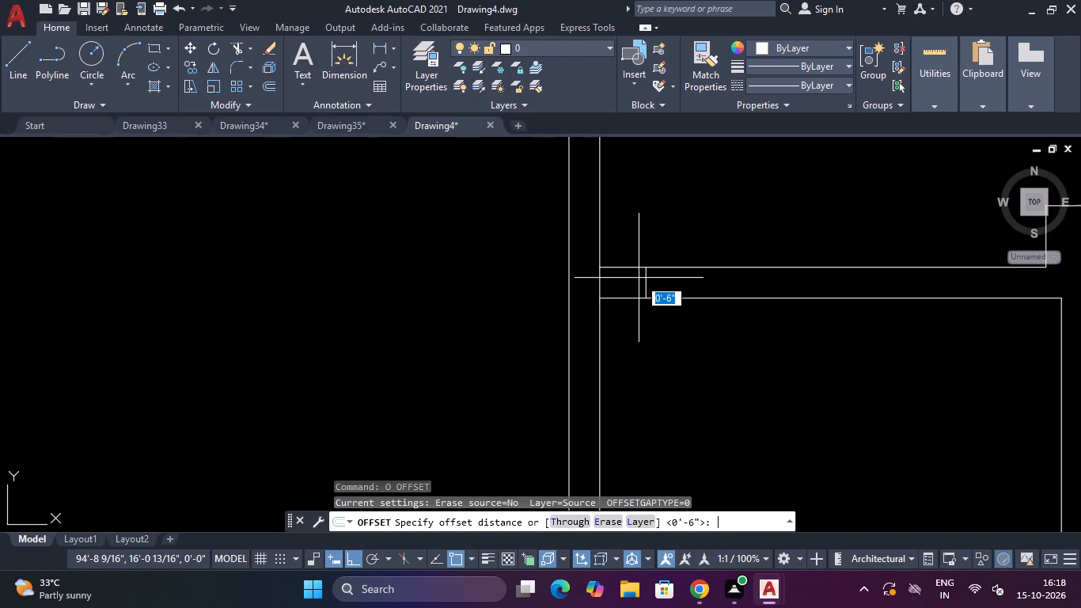
type("2'")
key("6")
key("shift+quotedbl")
key("Return")
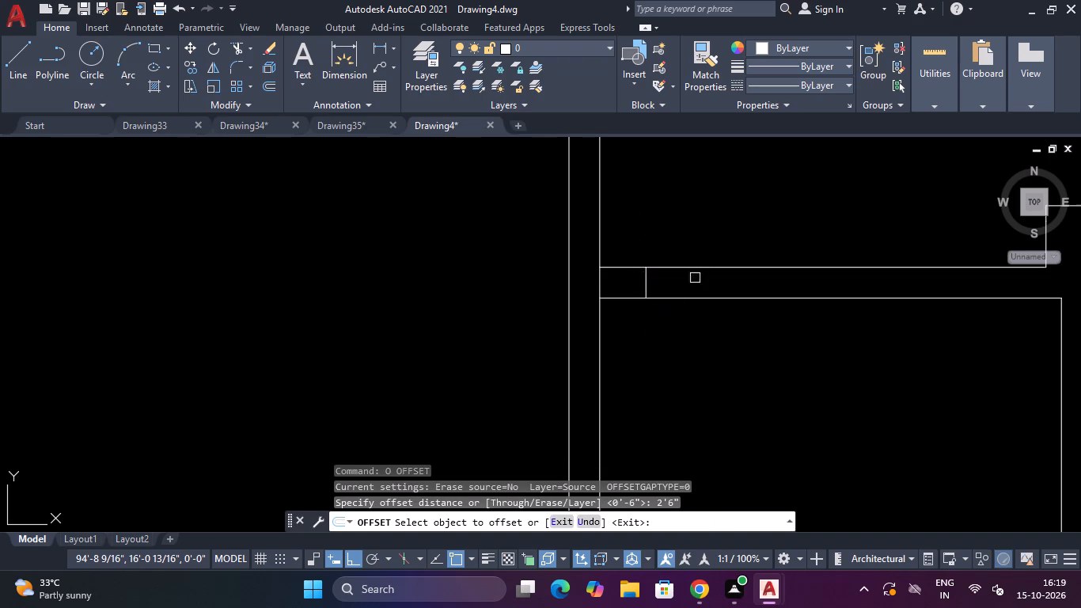
left_click(647, 278)
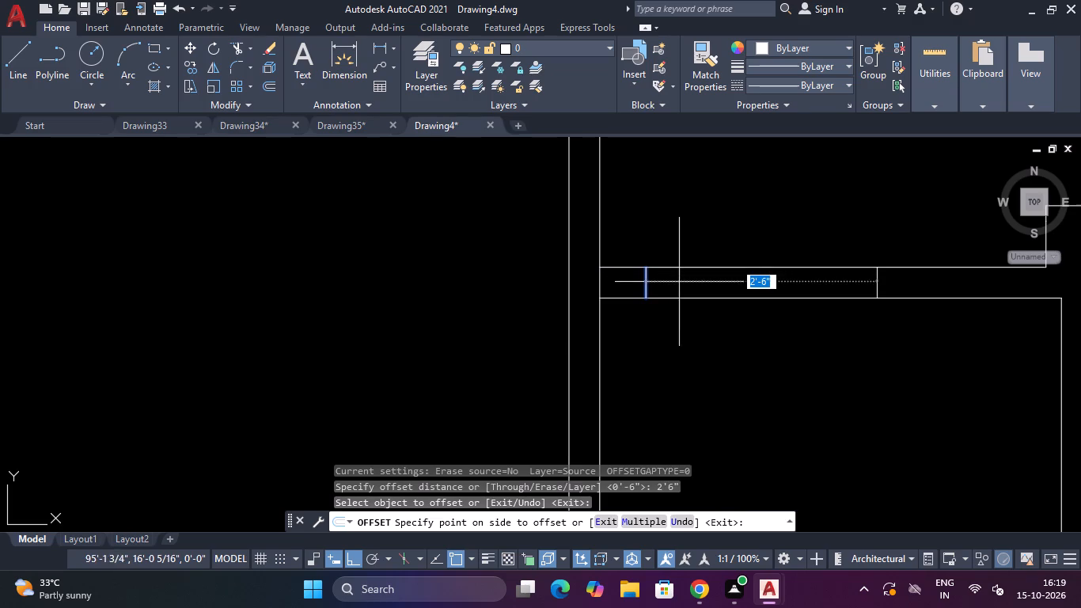
left_click(681, 282)
scroll(673, 276, "down", 2)
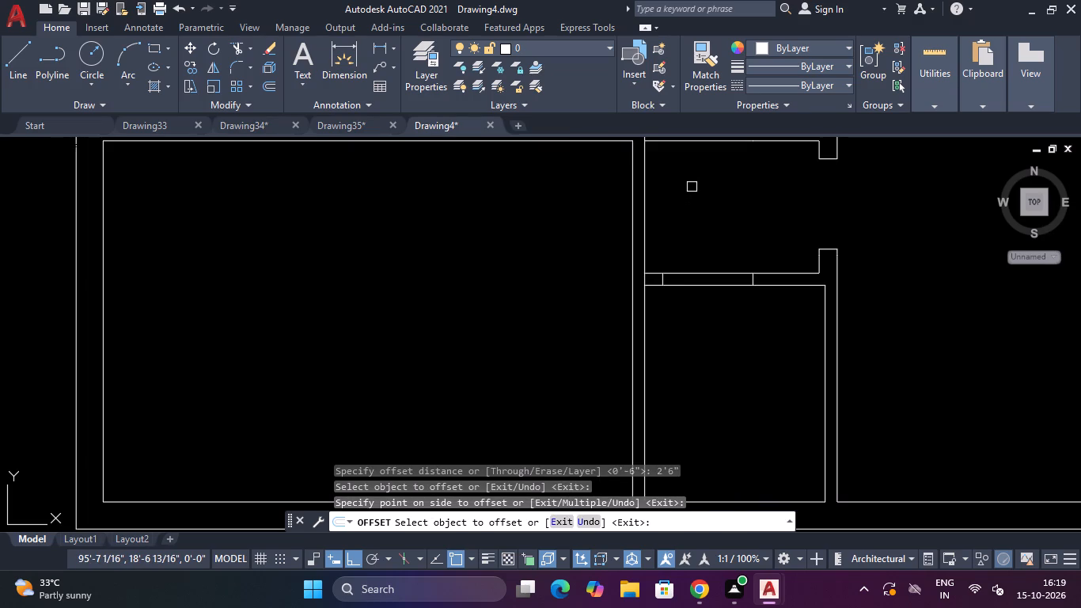
key("Escape")
key("Escape")
Draw a 4" line across the thickness of the large lower-left room's top wall where it meets the long vertical partition.
scroll(688, 188, "down", 2)
scroll(688, 188, "up", 2)
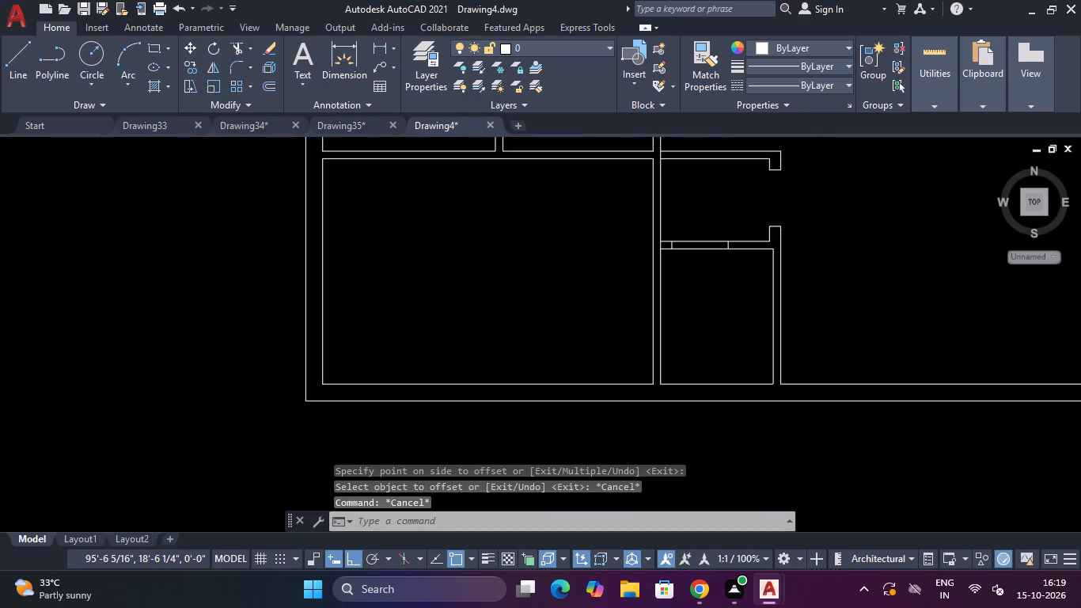
type("L")
key("space")
scroll(688, 188, "down", 2)
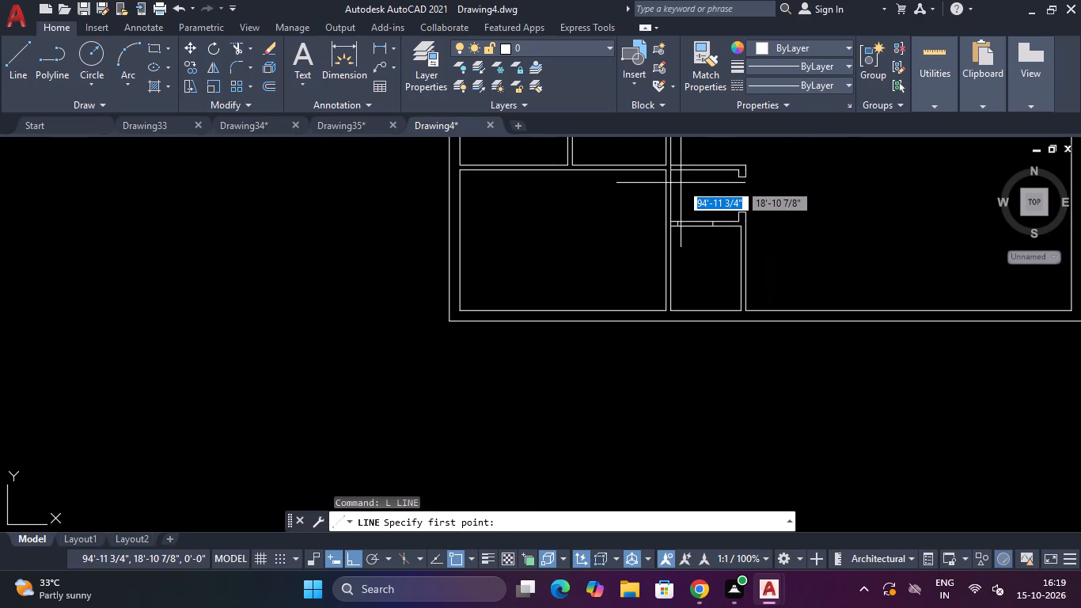
scroll(681, 201, "up", 1)
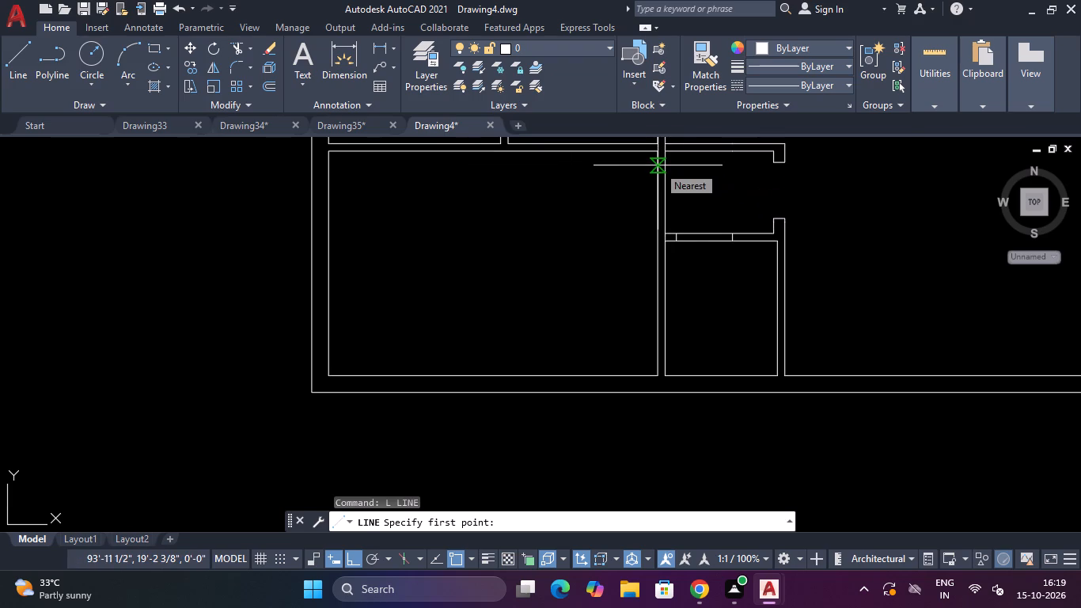
scroll(658, 165, "down", 2)
scroll(652, 158, "up", 3)
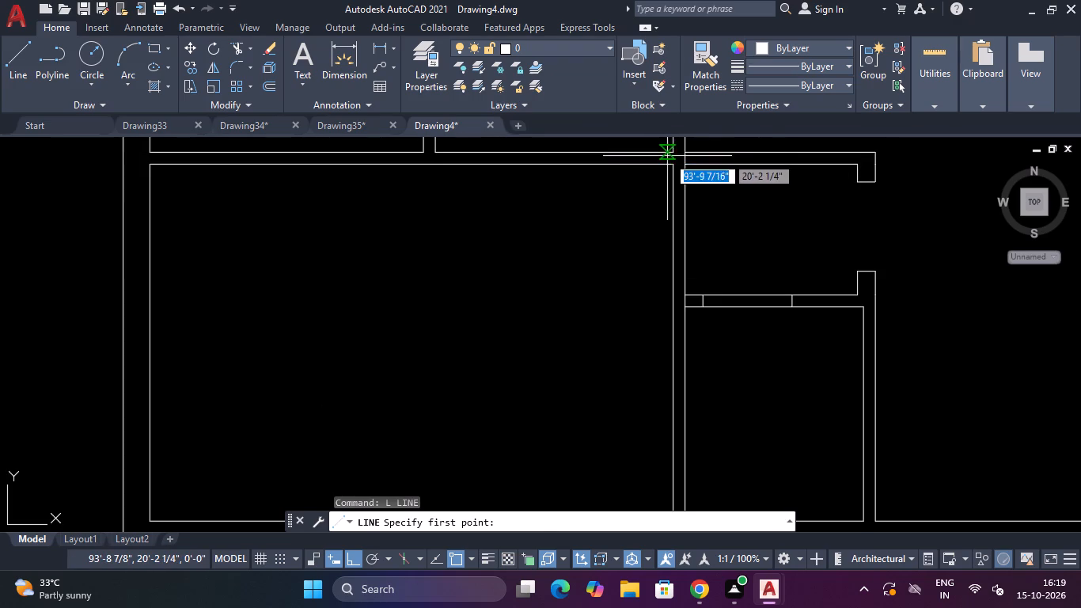
left_click(668, 156)
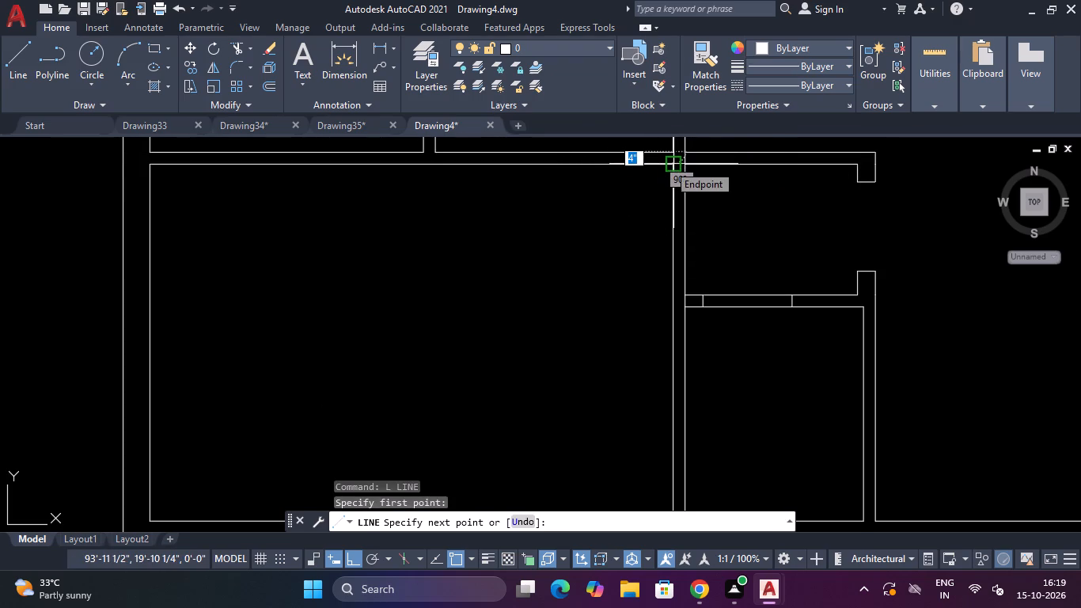
left_click(668, 164)
key("Escape")
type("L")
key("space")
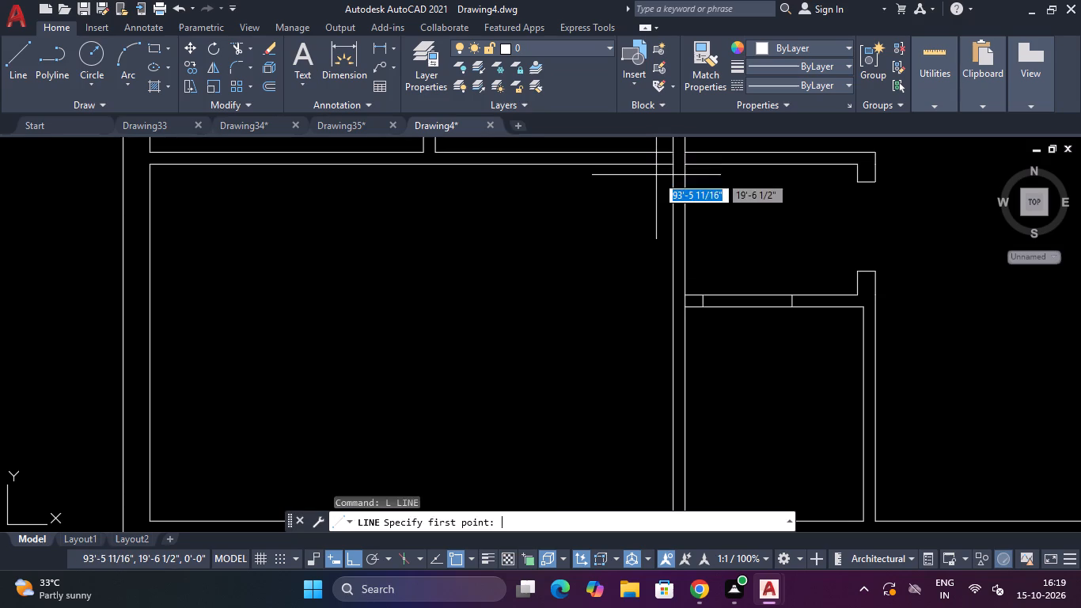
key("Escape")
Offset the new cross line 6" along the large lower-left room's top wall, away from the vertical partition.
type("O")
key("space")
type("6\"")
key("Return")
scroll(654, 163, "up", 1)
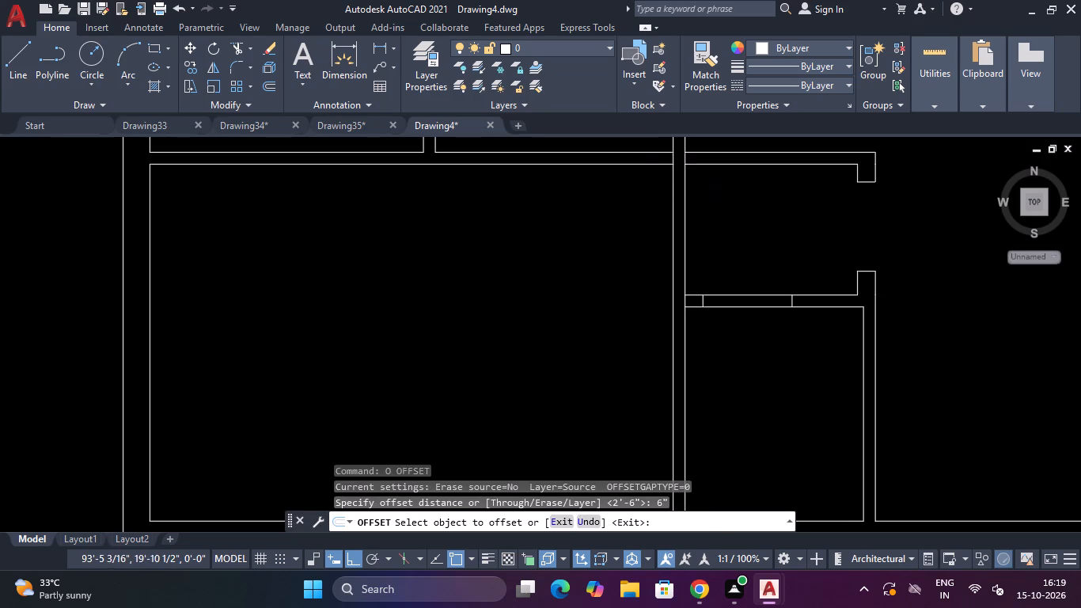
scroll(654, 162, "up", 2)
left_click_drag(728, 143, 719, 145)
left_click(685, 150)
scroll(685, 150, "down", 5)
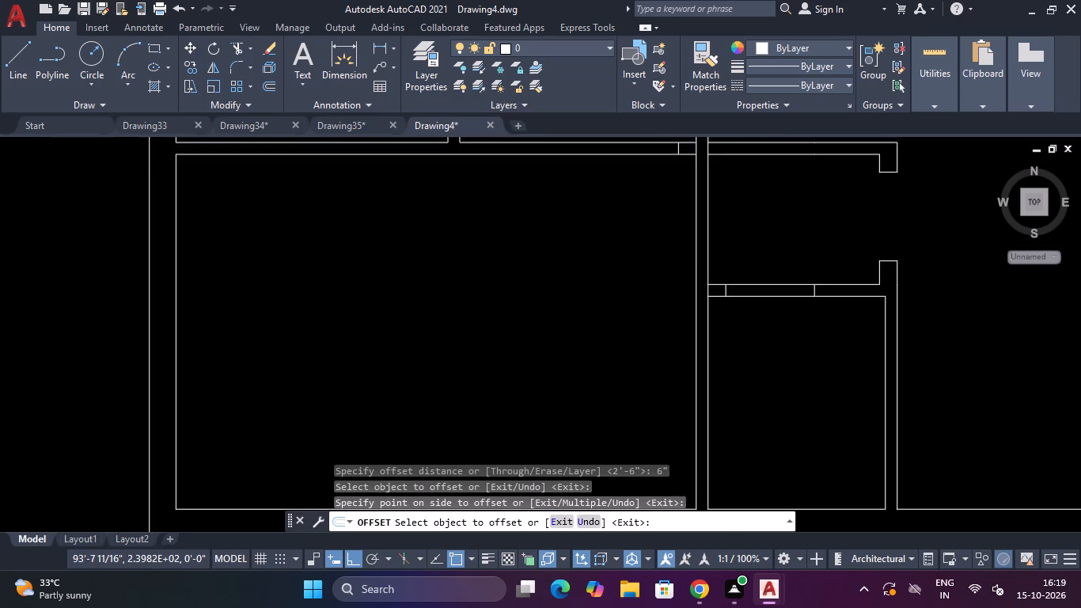
scroll(685, 150, "down", 1)
scroll(669, 135, "up", 6)
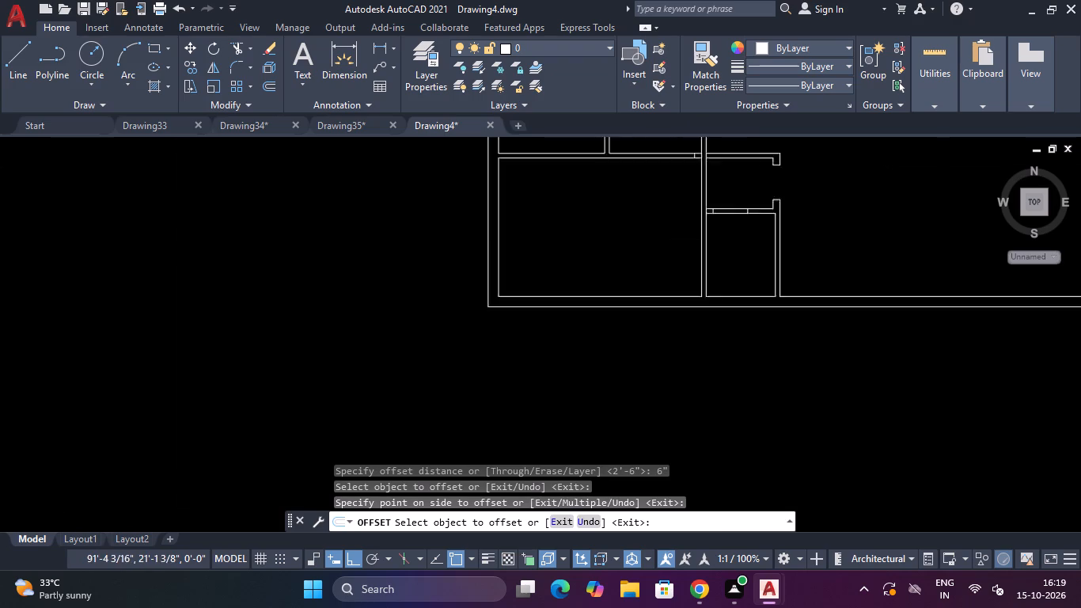
scroll(666, 140, "up", 2)
key("Escape")
key("Escape")
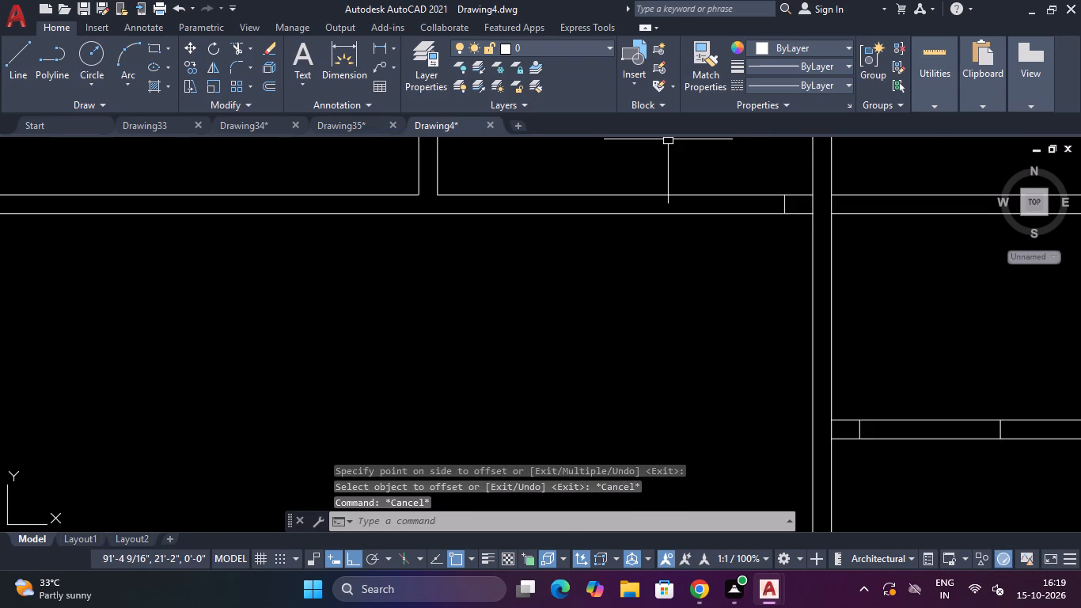
Offset the 6" jamb line a further 2'6" along the large lower-left room's top wall to mark the door opening.
type("O")
key("space")
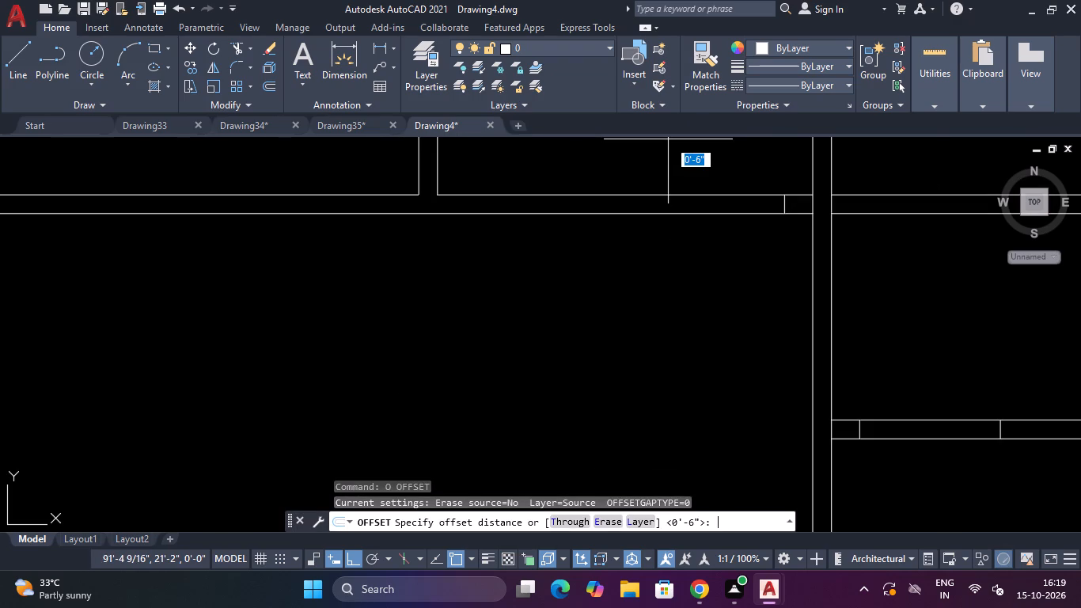
type("2'")
type("6\"")
key("Return")
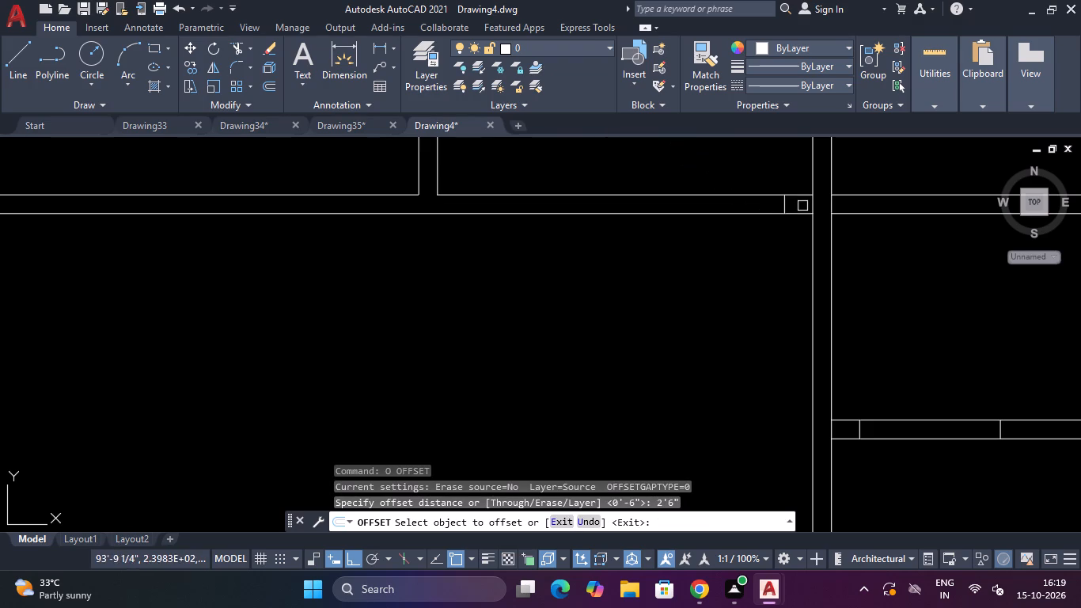
left_click(787, 207)
left_click(712, 204)
scroll(711, 204, "down", 4)
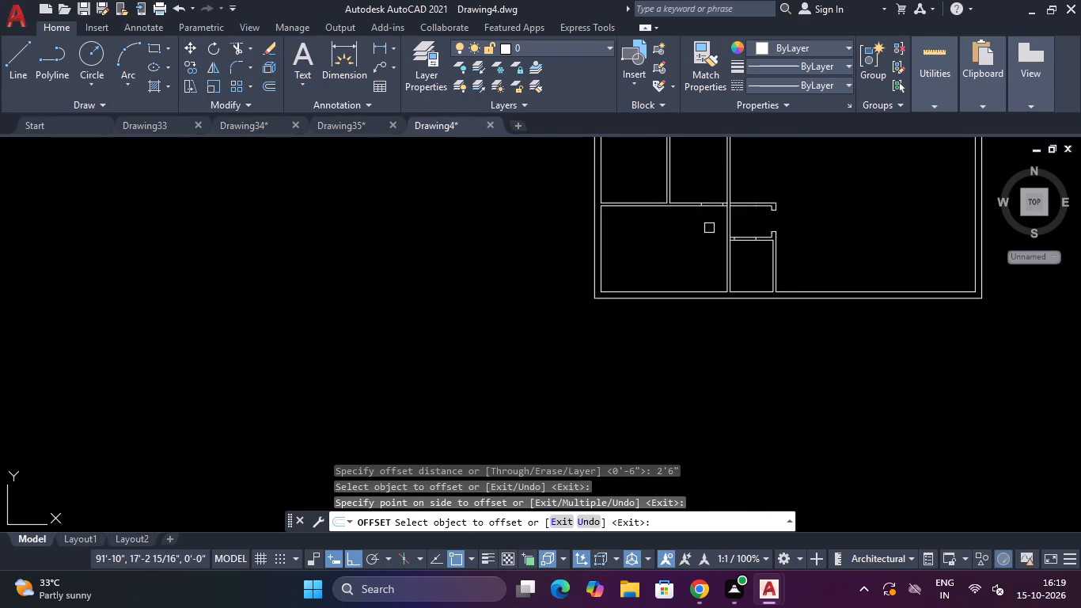
key("Escape")
key("Escape")
Trim both wall faces between the two jamb lines to open the doorway in the large lower-left room's top wall.
scroll(708, 217, "up", 4)
scroll(708, 217, "down", 3)
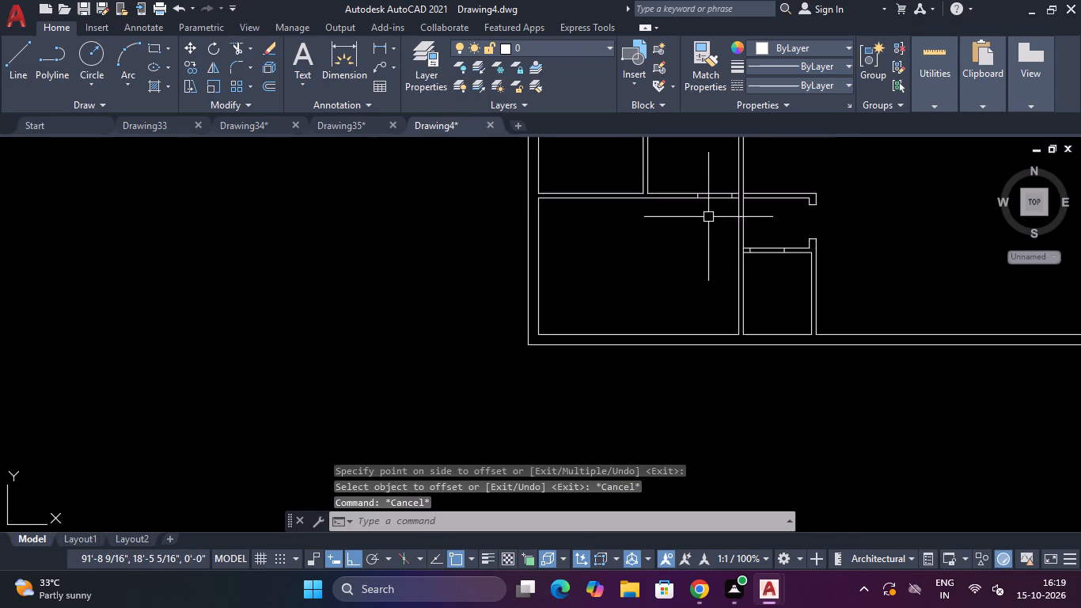
type("TR")
key("space")
left_click(708, 217)
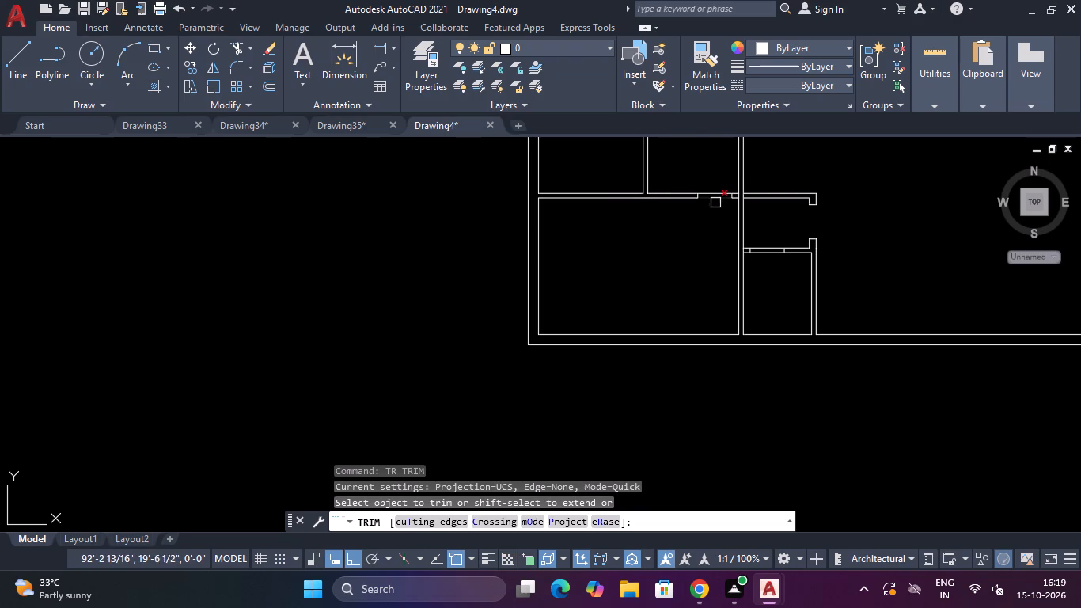
left_click(715, 203)
left_click(719, 177)
Trim away both lines of the long vertical partition below the small lower room's top wall.
scroll(719, 177, "down", 1)
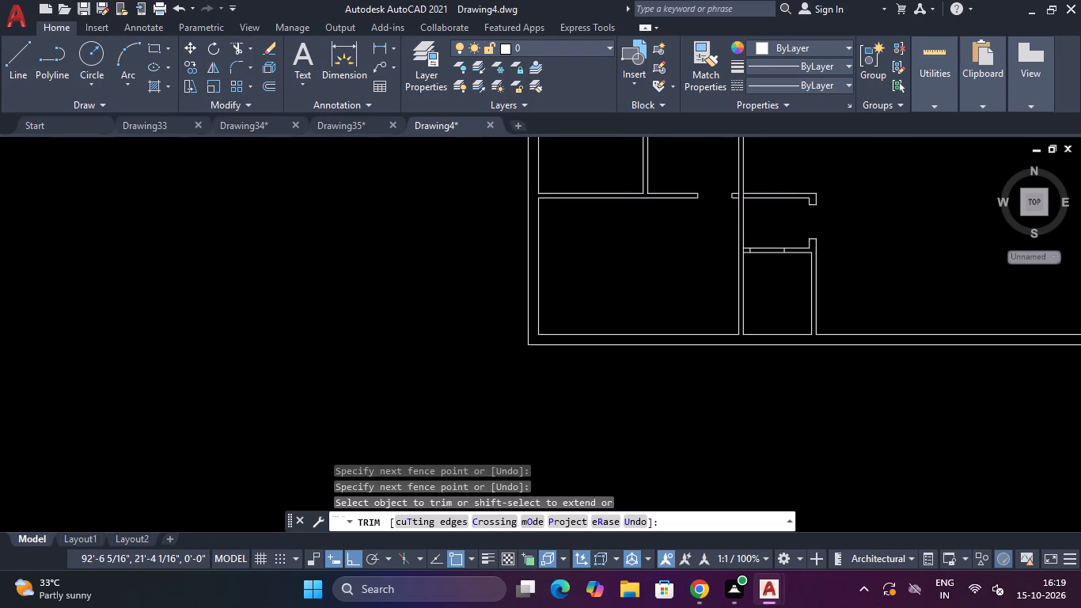
scroll(719, 177, "down", 1)
scroll(707, 200, "up", 2)
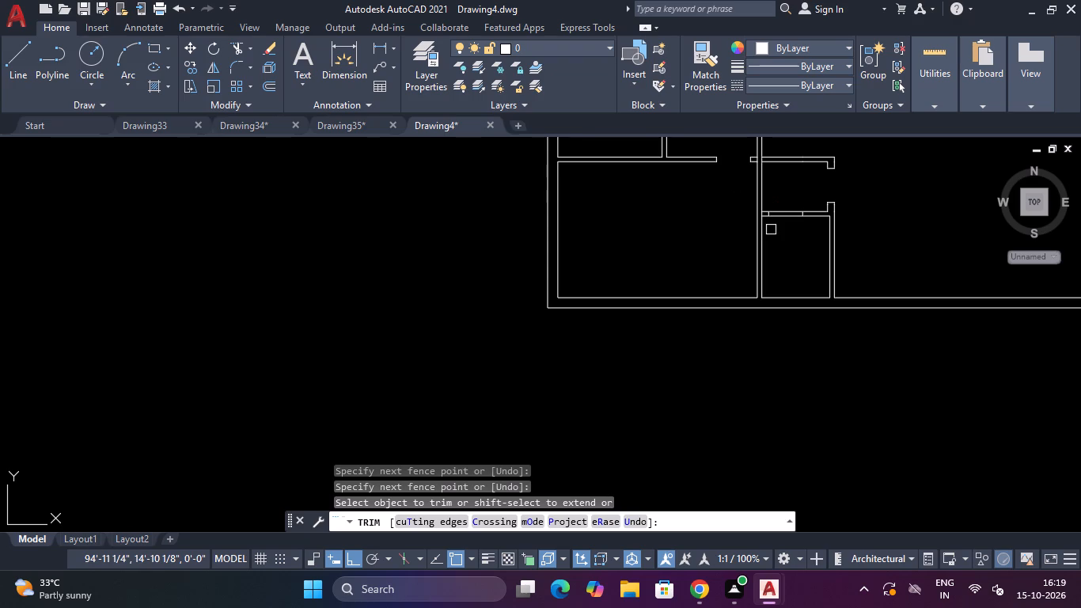
scroll(760, 205, "up", 4, "shift")
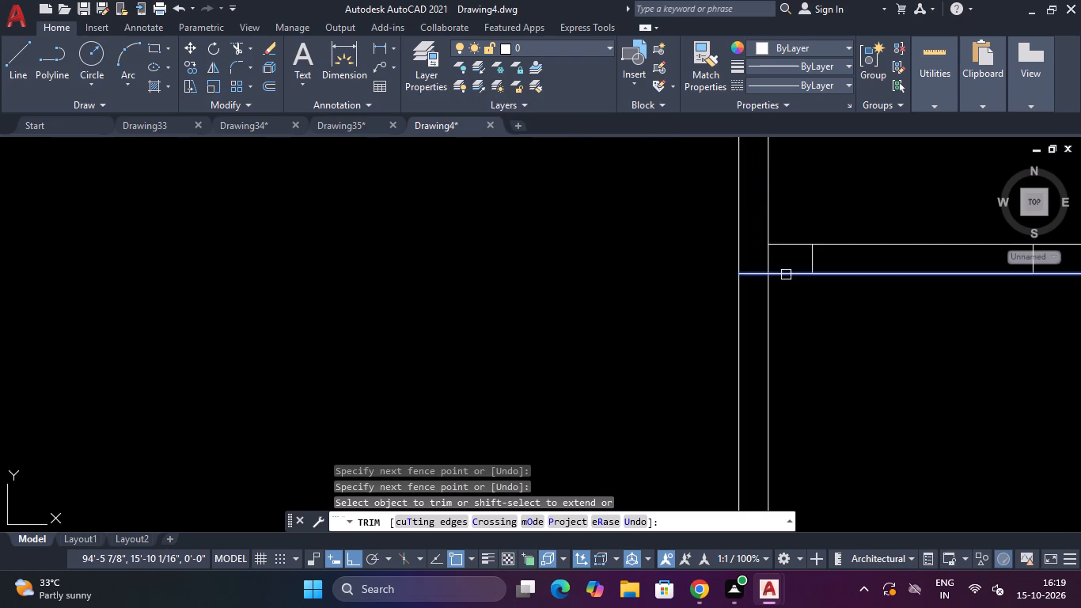
left_click(786, 275, "shift")
scroll(786, 287, "down", 4)
left_click(799, 314)
left_click(748, 336)
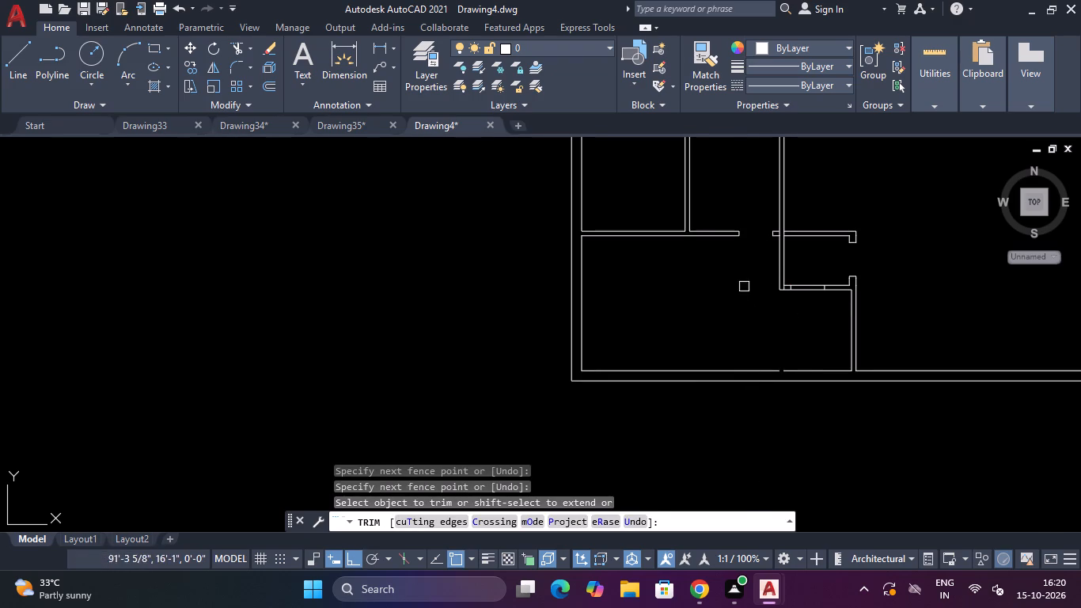
key("Escape")
key("Escape")
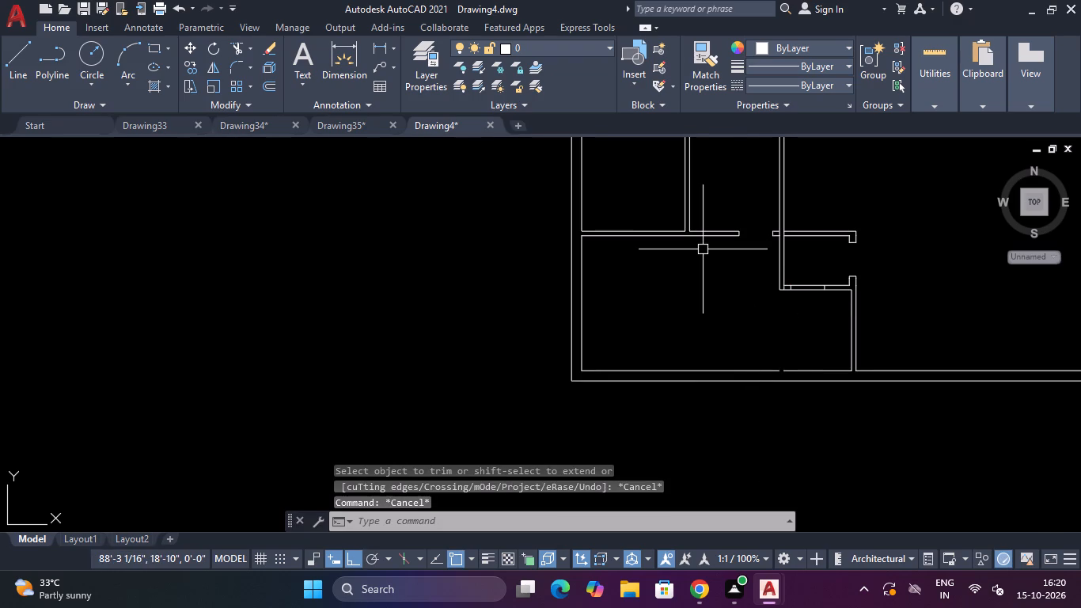
From the new doorway's far jamb, draw a line 8" back along the wall's lower face, continuing 10' down to the bottom wall.
type("L")
key("space")
scroll(711, 244, "up", 3)
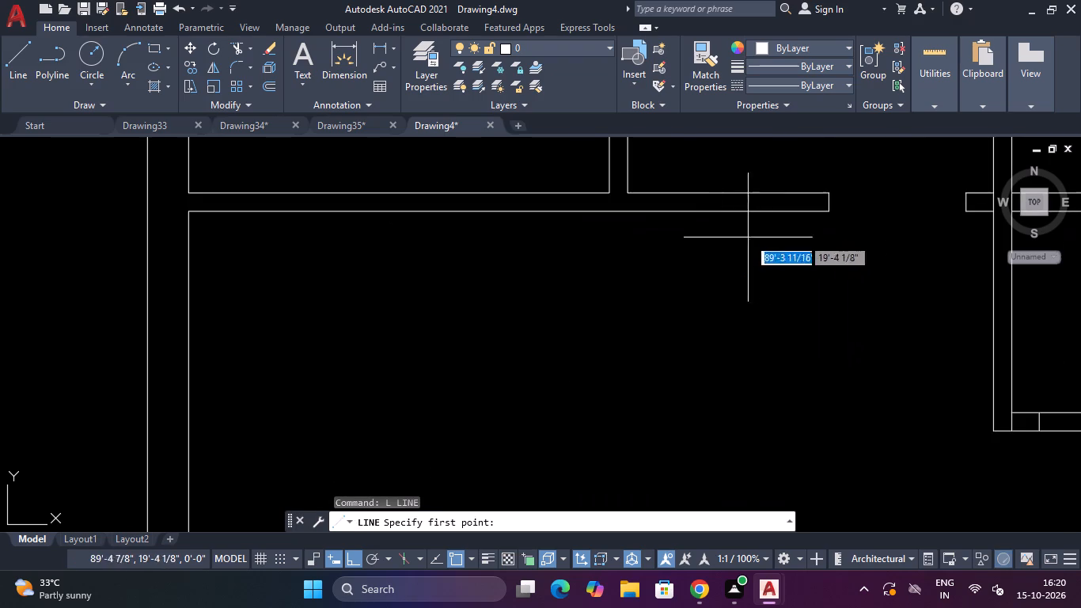
left_click(832, 213)
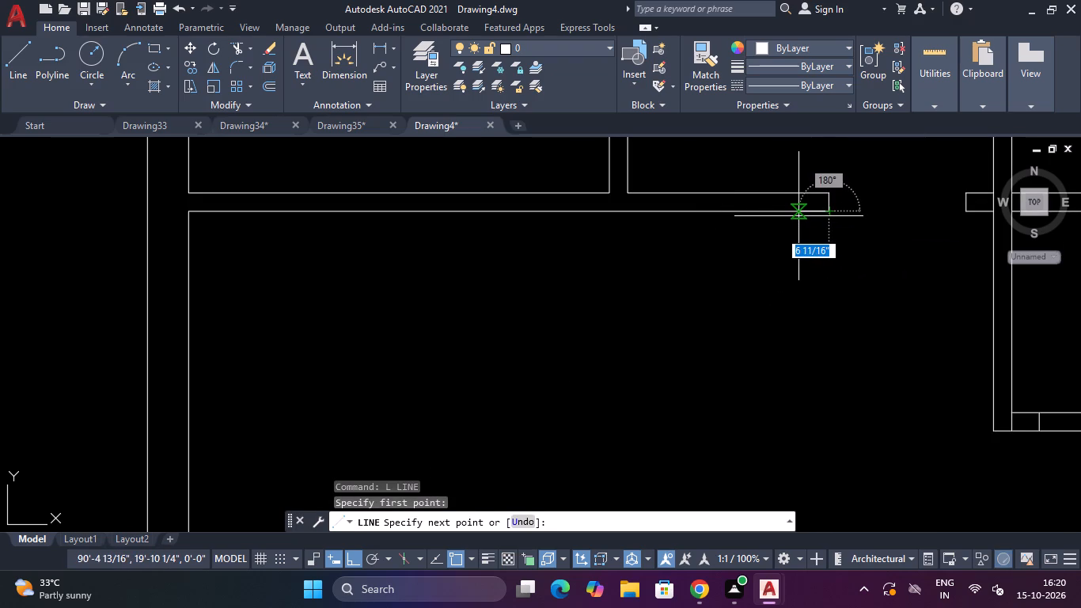
type("8\"")
key("Return")
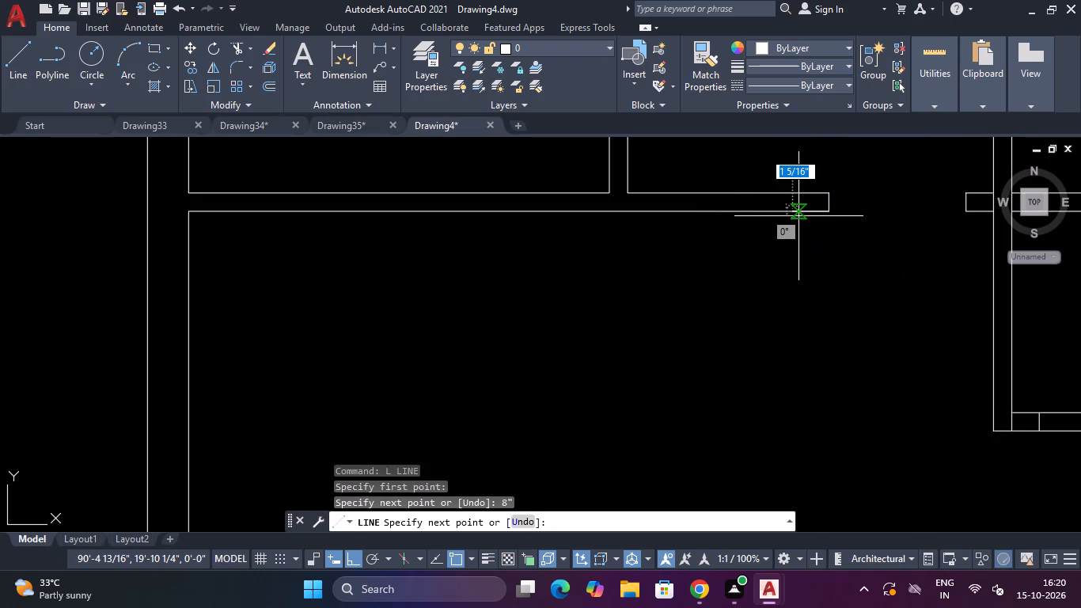
scroll(806, 299, "down", 4)
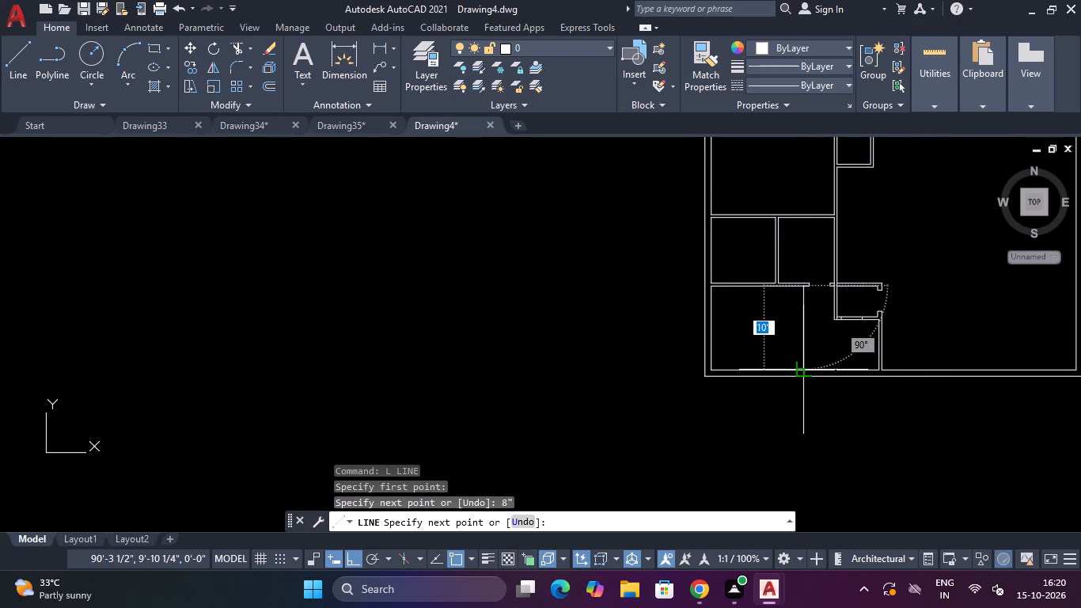
left_click(807, 373)
key("Escape")
Offset the new vertical line 4" toward the small lower room to form the partition's second face.
scroll(813, 337, "up", 1)
key("l")
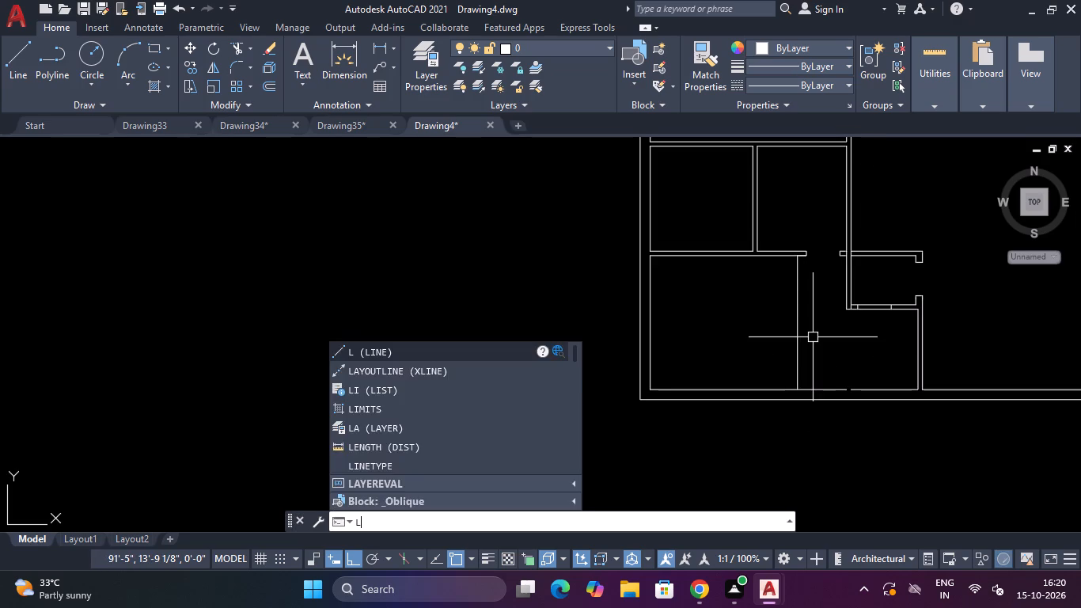
key("Escape")
key("o")
key("space")
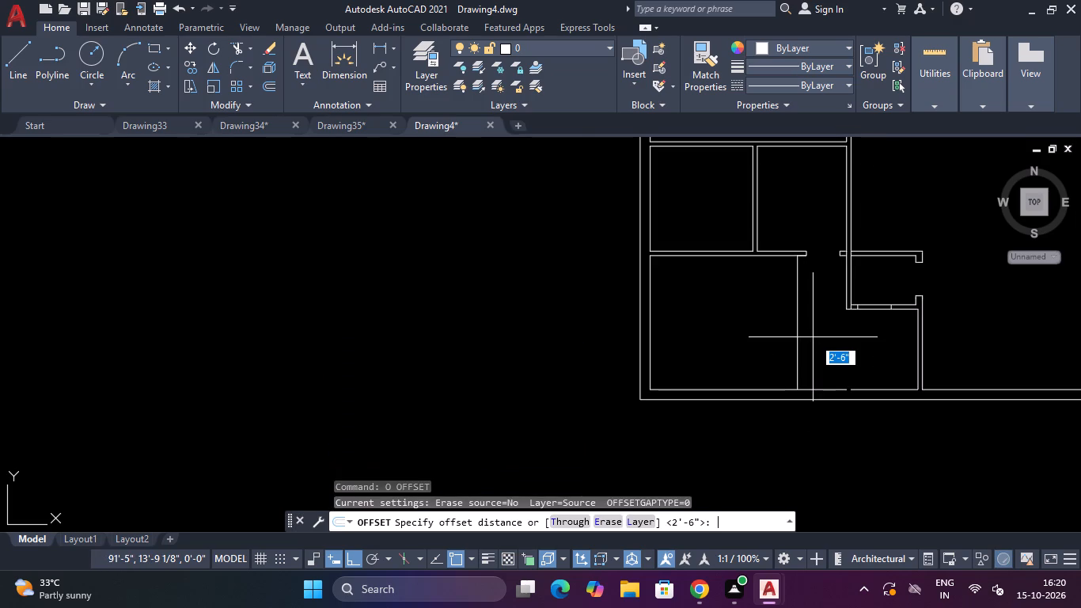
type("4\"")
key("Return")
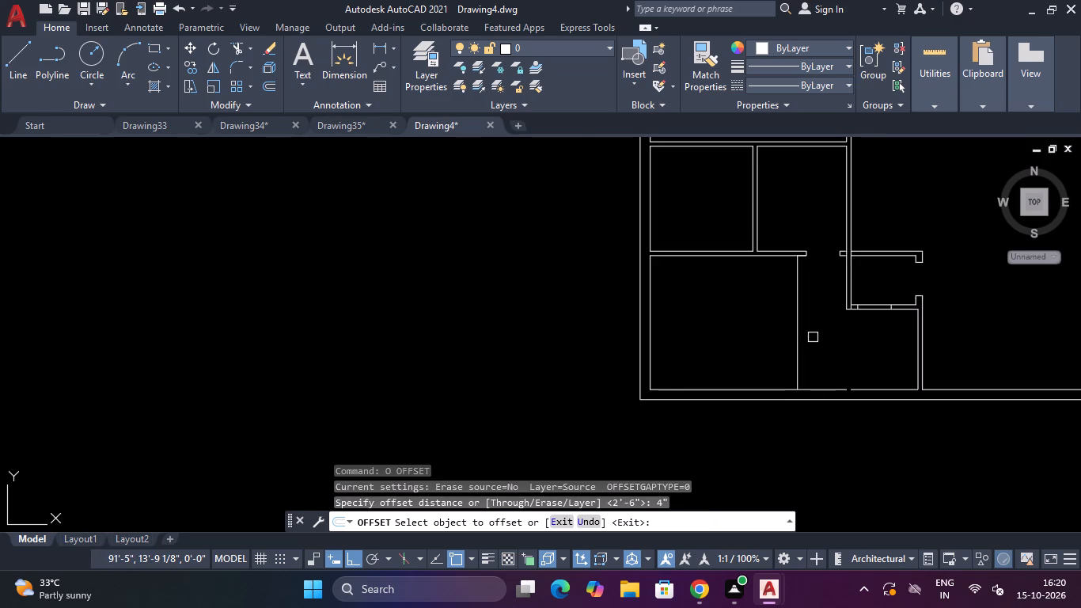
key("Return")
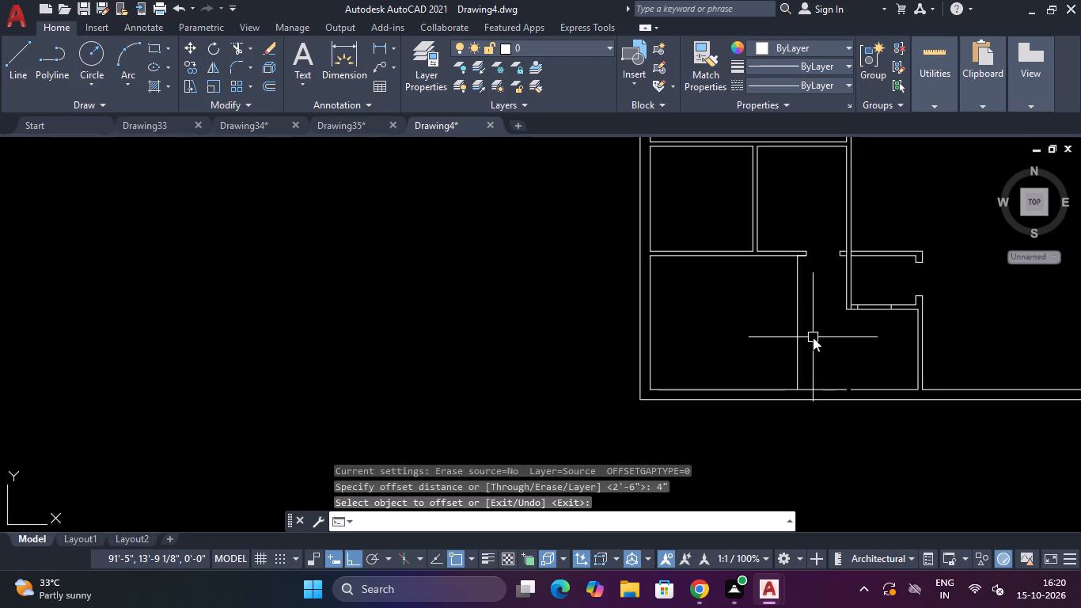
key("Escape")
key("space")
key("space")
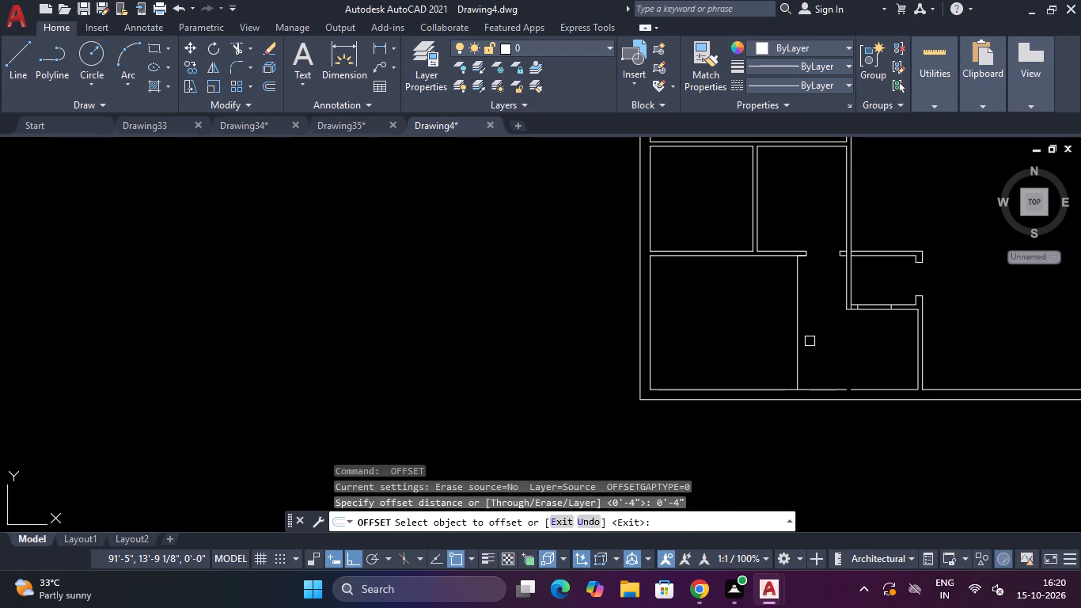
left_click(799, 347)
left_click(822, 352)
key("Escape")
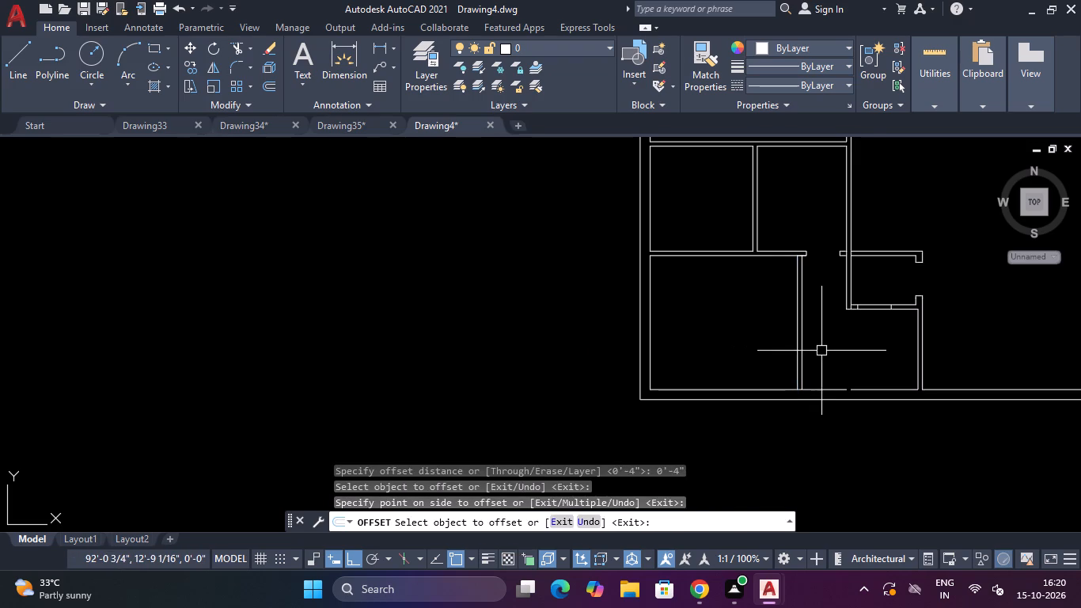
key("Escape")
Trim the wall face between the new partition's two lines where it joins the large lower-left room's top wall.
scroll(793, 247, "up", 4)
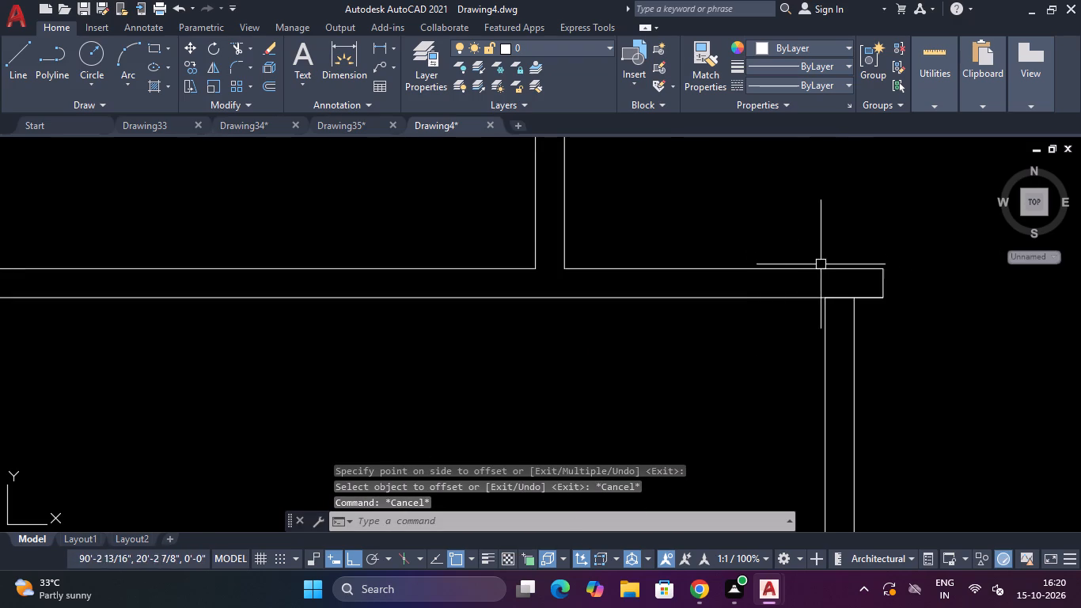
type("TR")
key("space")
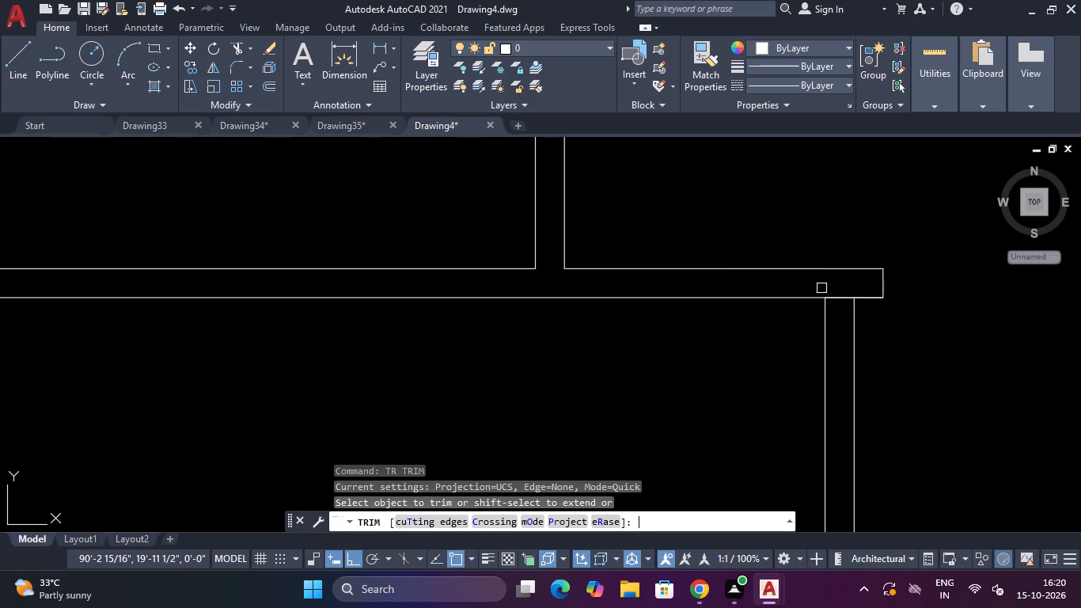
left_click(830, 286)
left_click(837, 315)
scroll(838, 308, "down", 4)
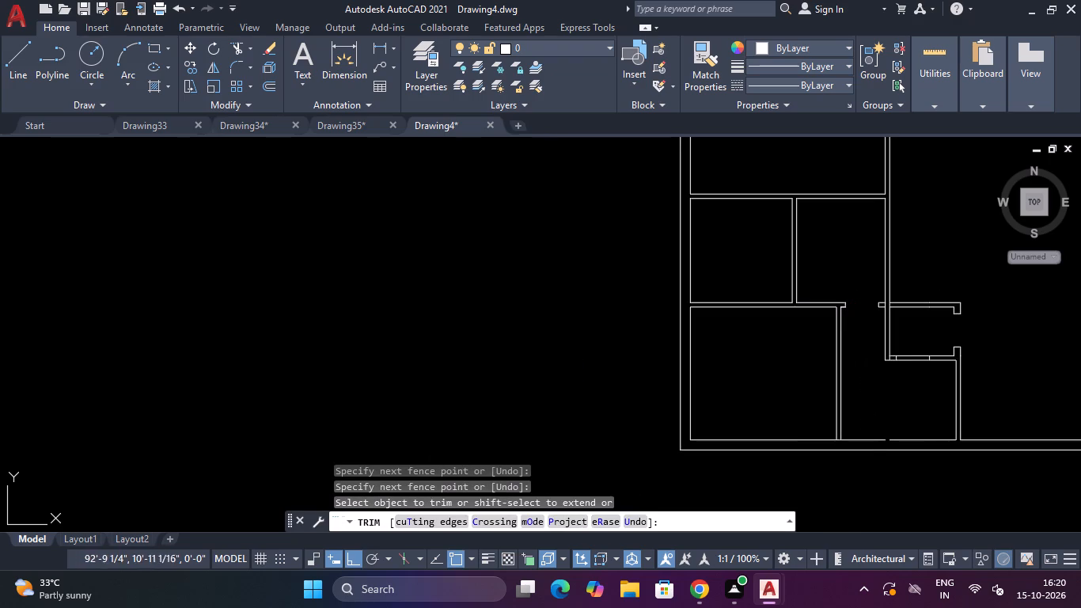
key("Escape")
key("Escape")
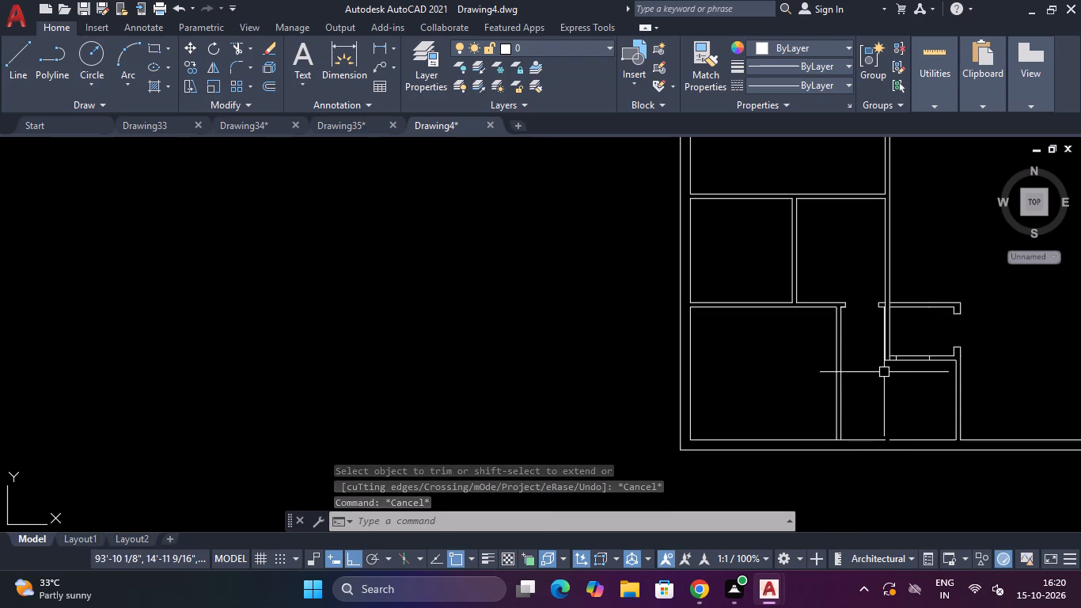
Extend both faces of the small lower room's top wall across to the new vertical partition.
type("EX")
key("space")
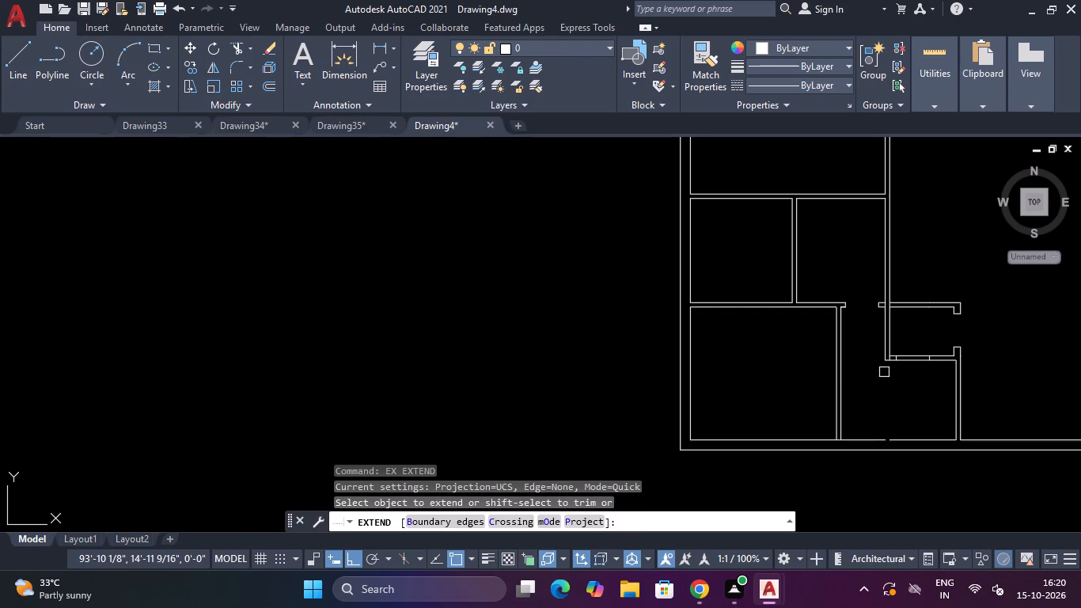
scroll(886, 363, "up", 3)
left_click(914, 357)
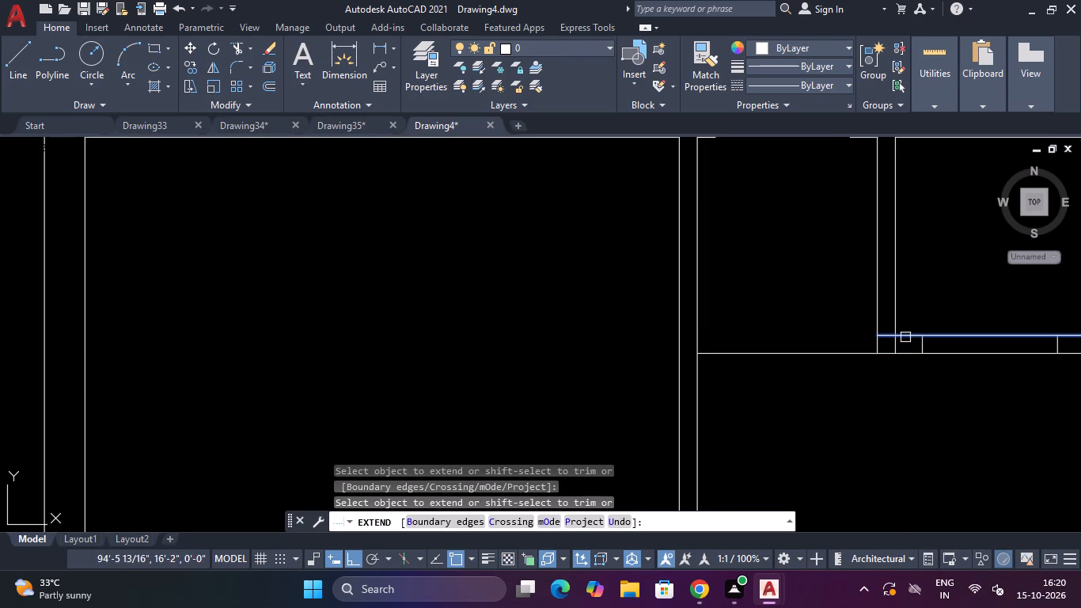
left_click(905, 337)
left_click(905, 340)
Extend the lower face of the wall containing the doorway across the base of the long vertical partition.
scroll(905, 333, "down", 1)
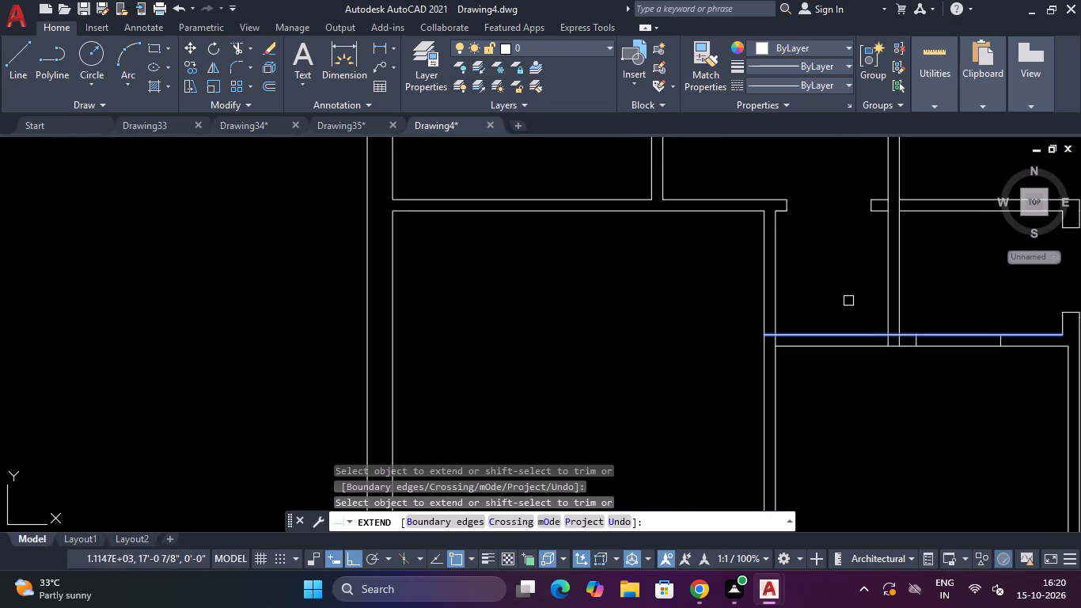
scroll(843, 296, "down", 3)
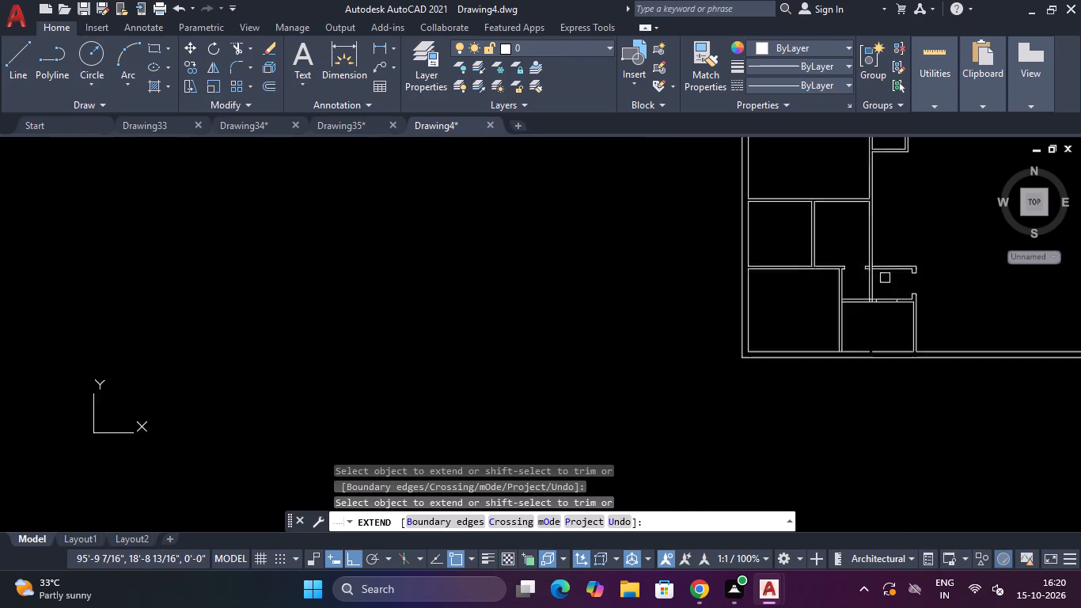
scroll(885, 278, "down", 2)
scroll(885, 278, "up", 2)
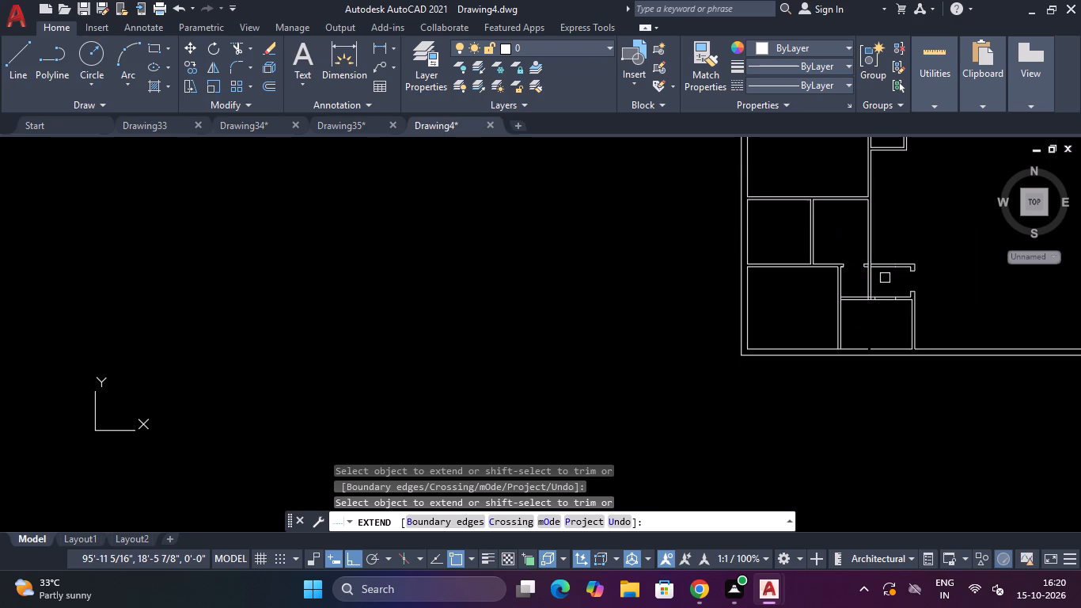
scroll(876, 268, "up", 4)
left_click(857, 256)
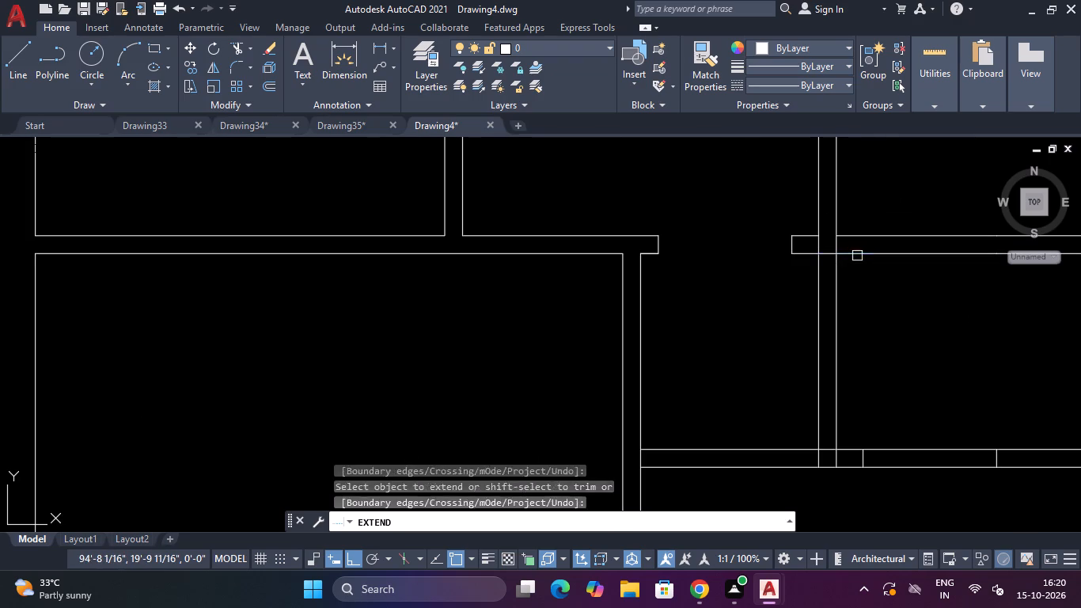
Trim away both lines of the long vertical partition between the doorway wall and the small lower room's top wall.
scroll(857, 363, "down", 3)
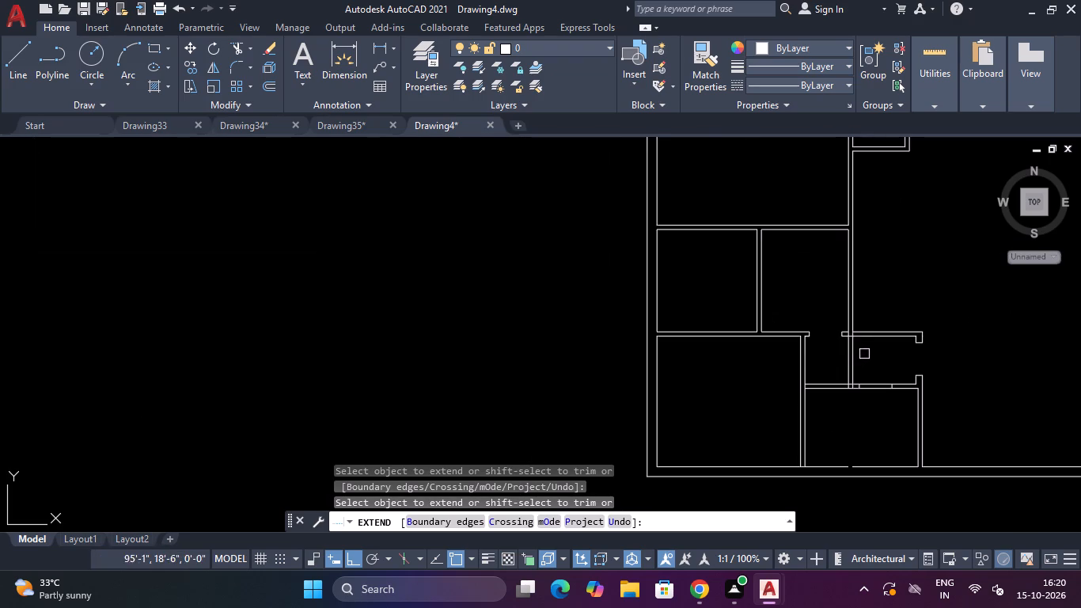
left_click(864, 353, "shift")
left_click(840, 353, "shift")
Trim away the leftover short cross lines inside the small lower room's top wall, including the old jamb lines.
scroll(840, 354, "up", 2)
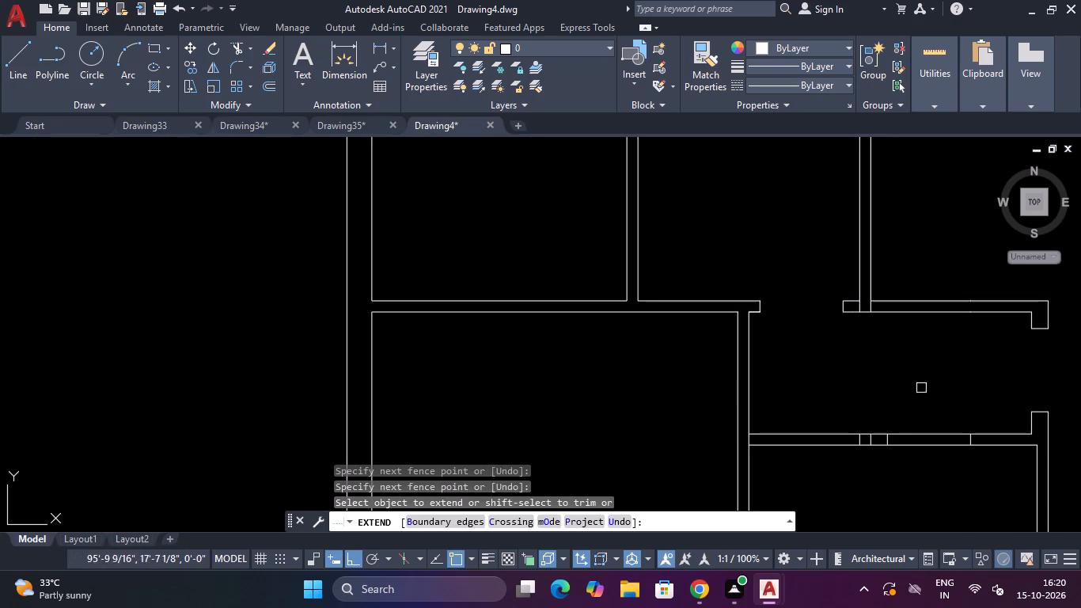
scroll(890, 443, "up", 4)
left_click(887, 420, "shift")
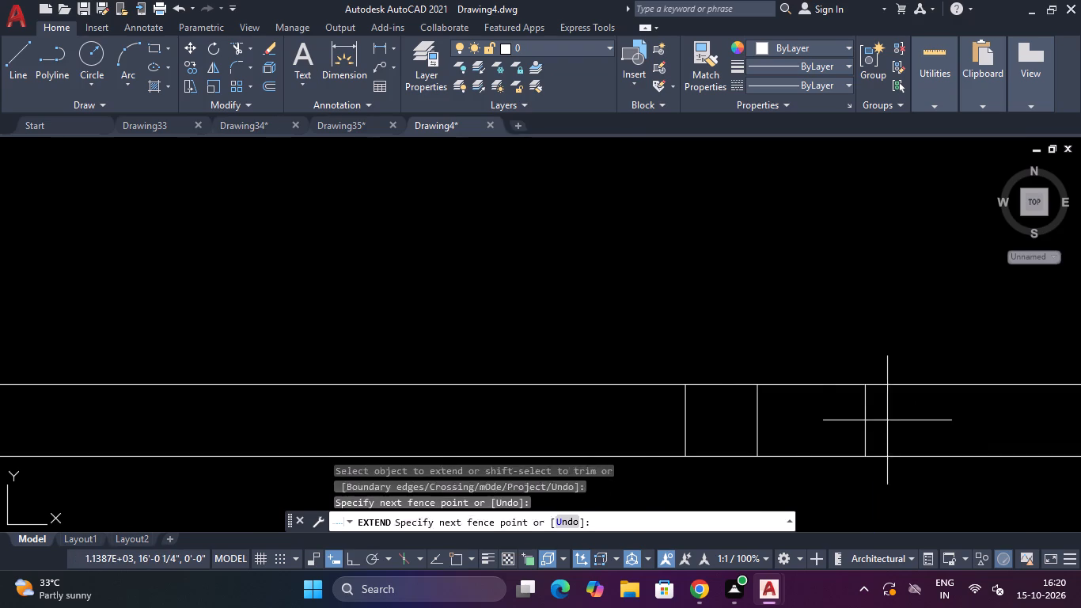
left_click(673, 426, "shift")
scroll(711, 438, "down", 2)
scroll(886, 427, "down", 2)
scroll(928, 425, "up", 2)
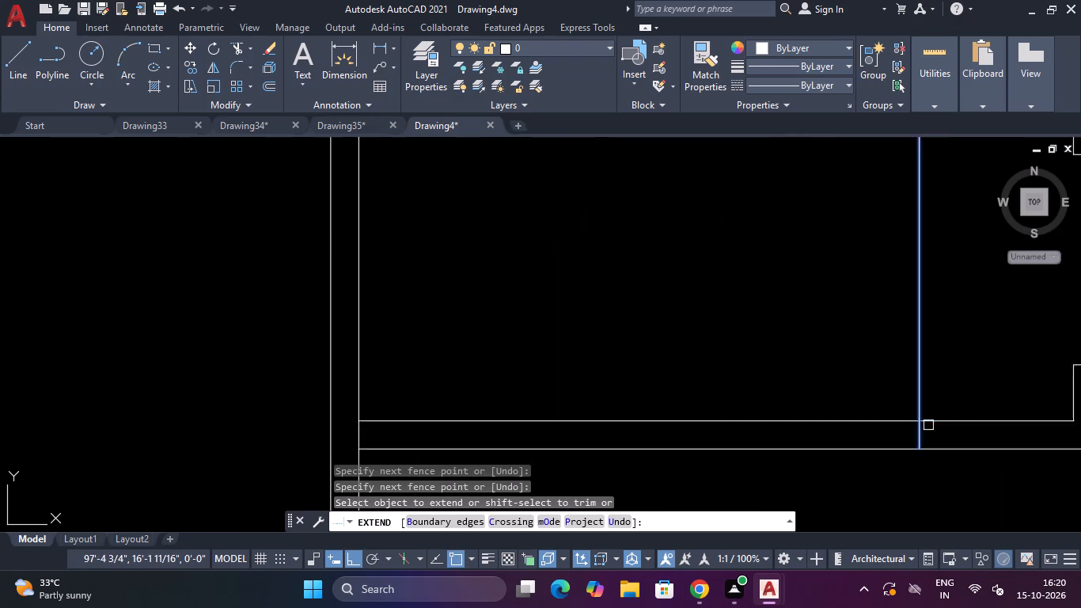
scroll(928, 425, "up", 1)
left_click_drag(934, 431, 893, 431, "shift")
Extend the bottom outer wall's inner face to close the gap below the small lower room.
scroll(893, 431, "down", 3, "shift")
scroll(868, 377, "down", 3)
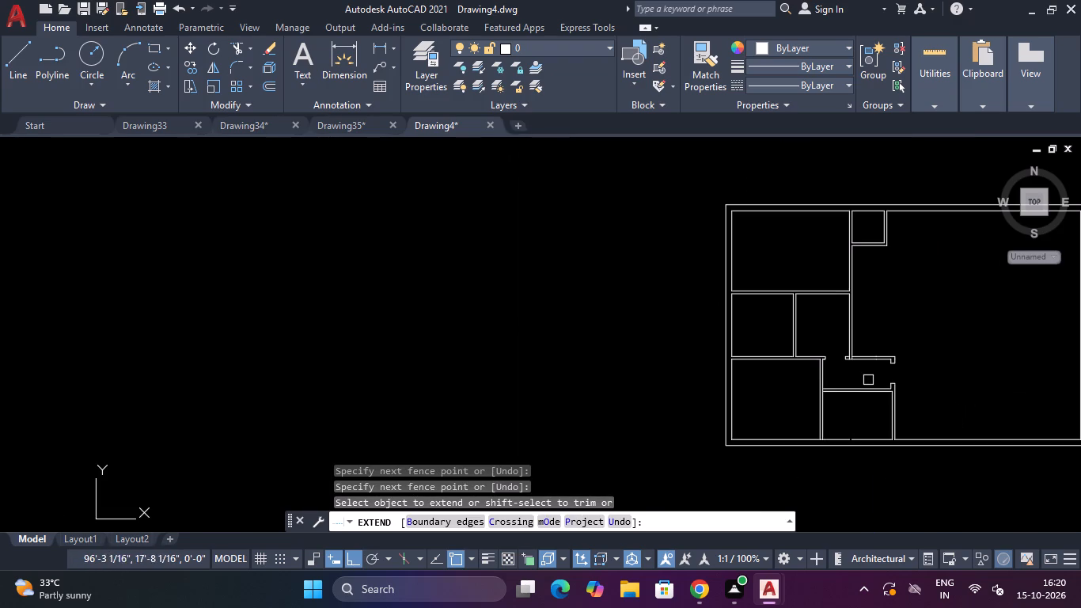
scroll(849, 440, "up", 4)
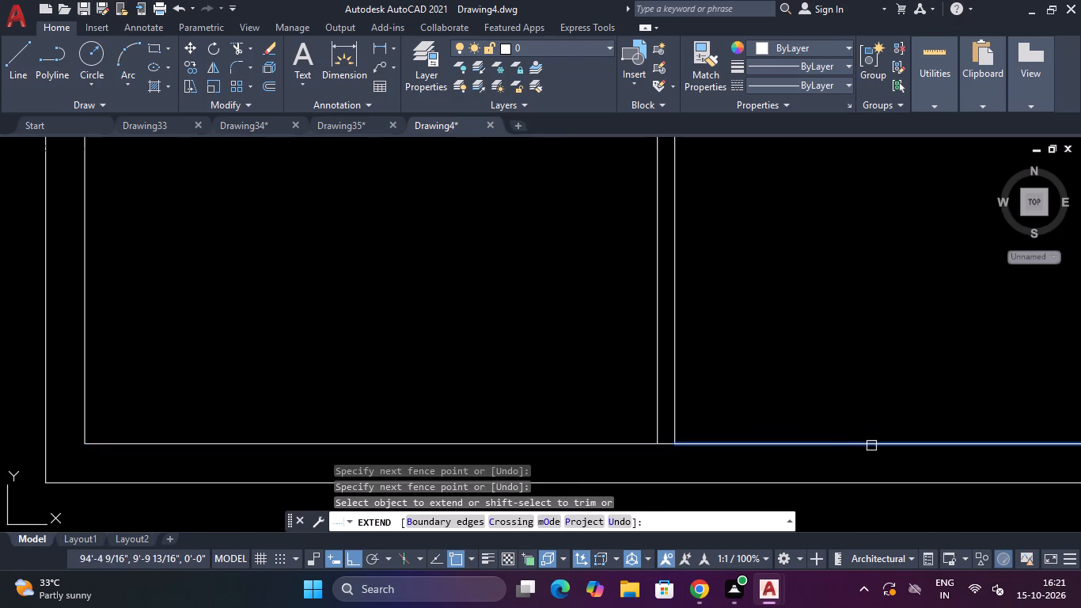
left_click(871, 446)
scroll(871, 436, "down", 5)
scroll(867, 427, "up", 3)
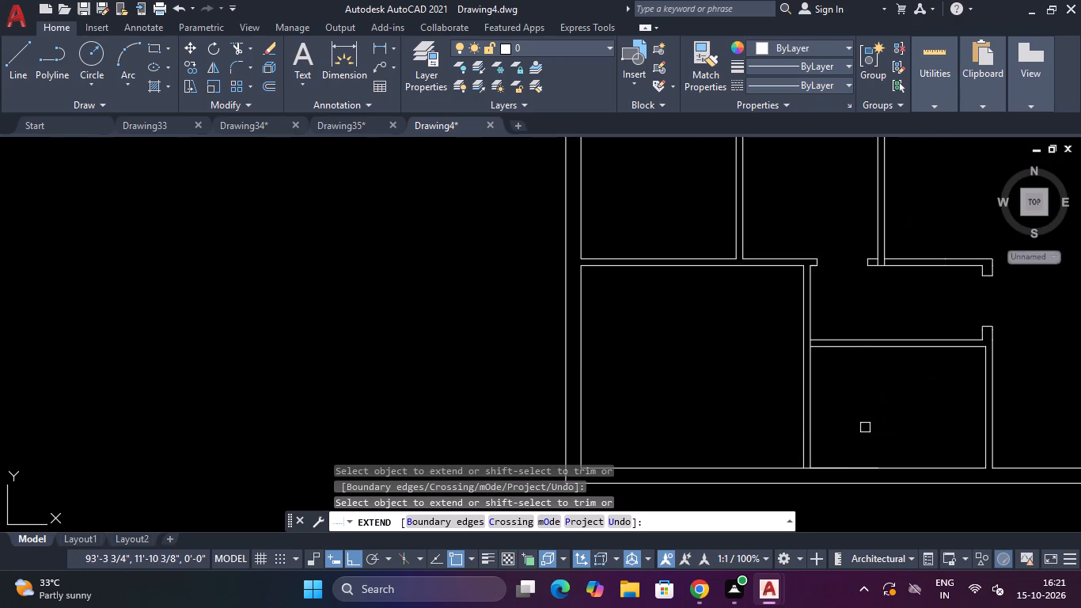
key("Escape")
key("Escape")
key("Escape")
key("Escape")
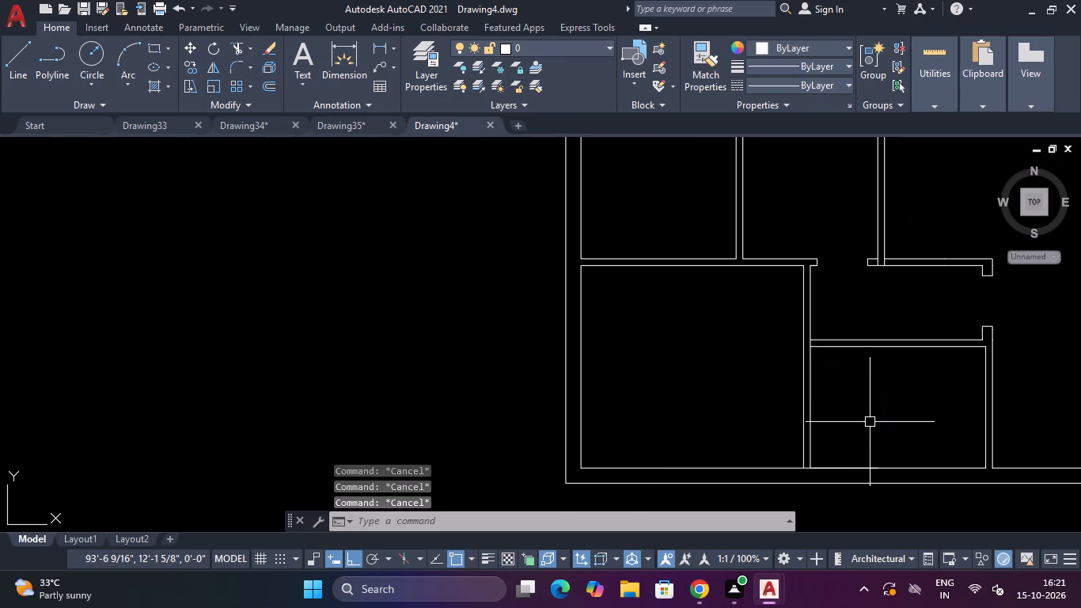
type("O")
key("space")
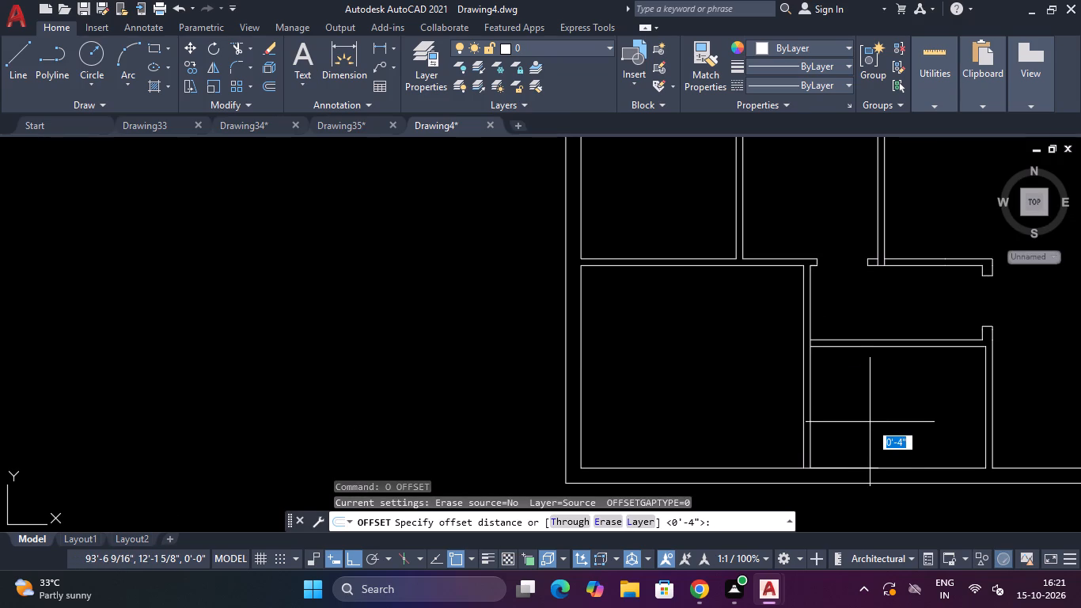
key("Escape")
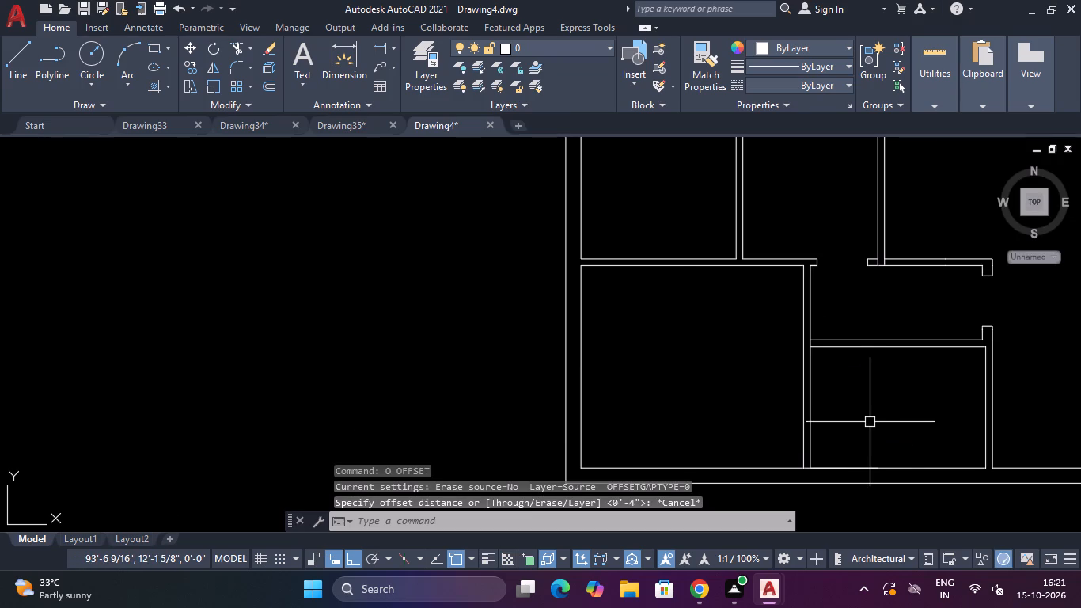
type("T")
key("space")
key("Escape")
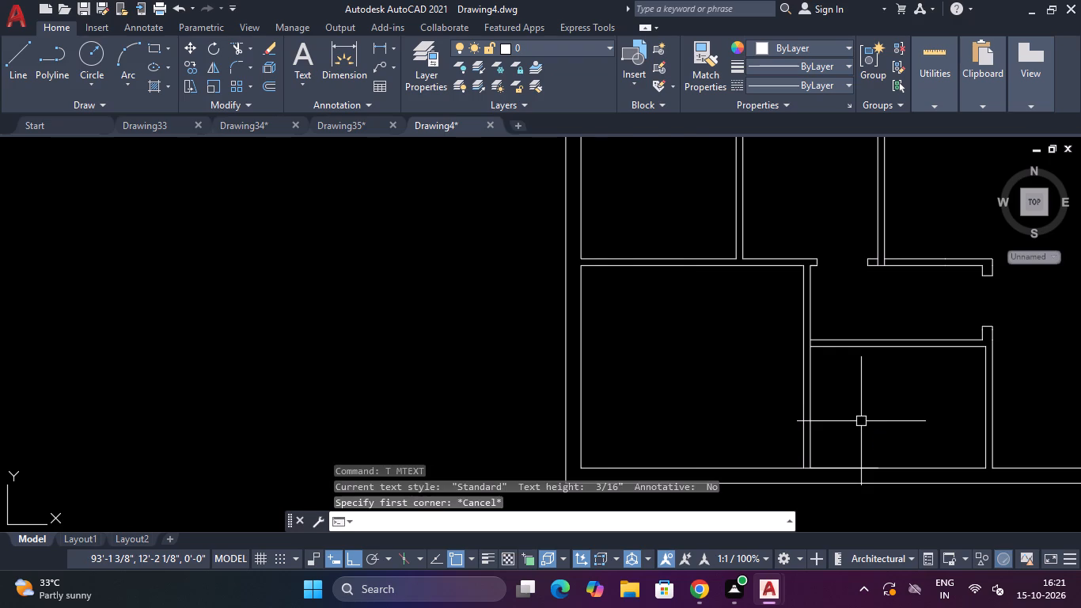
Trim the new partition's face between the two lines of the small lower room's top wall.
type("TR")
key("space")
scroll(811, 318, "up", 5)
scroll(851, 350, "down", 3)
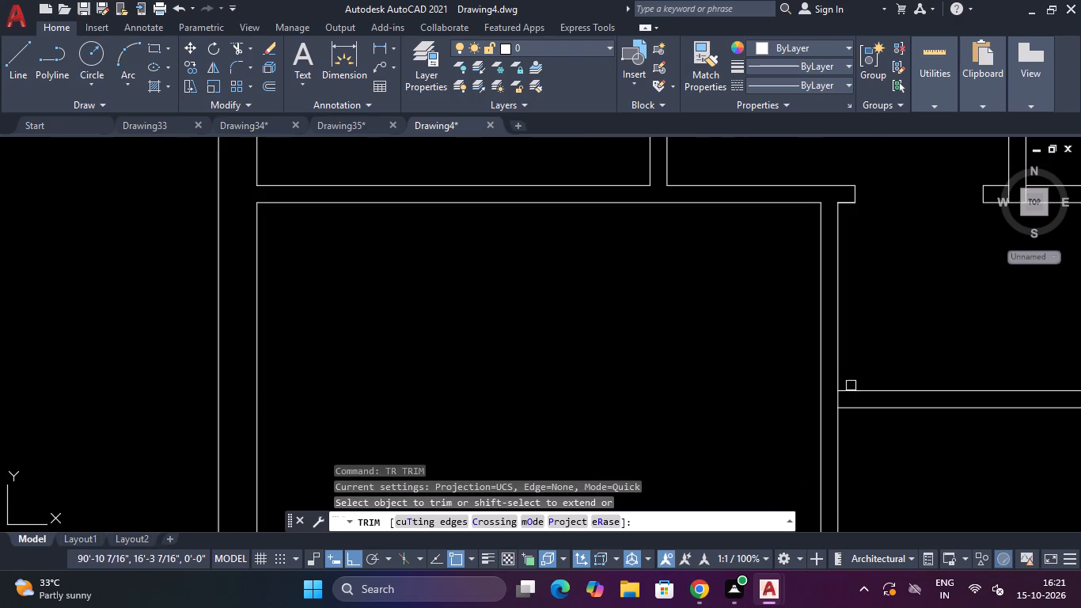
scroll(849, 398, "up", 2)
left_click(848, 407)
left_click(807, 412)
scroll(817, 392, "down", 3)
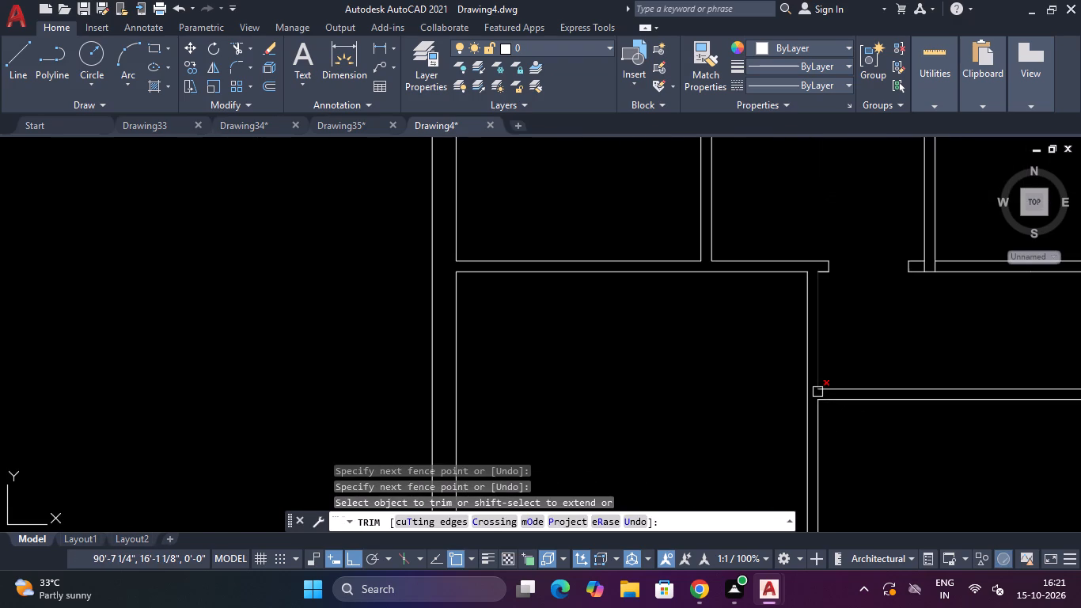
key("Escape")
key("Escape")
Draw a line across the thickness of the small lower room's top wall where it meets the new partition.
type("L")
key("space")
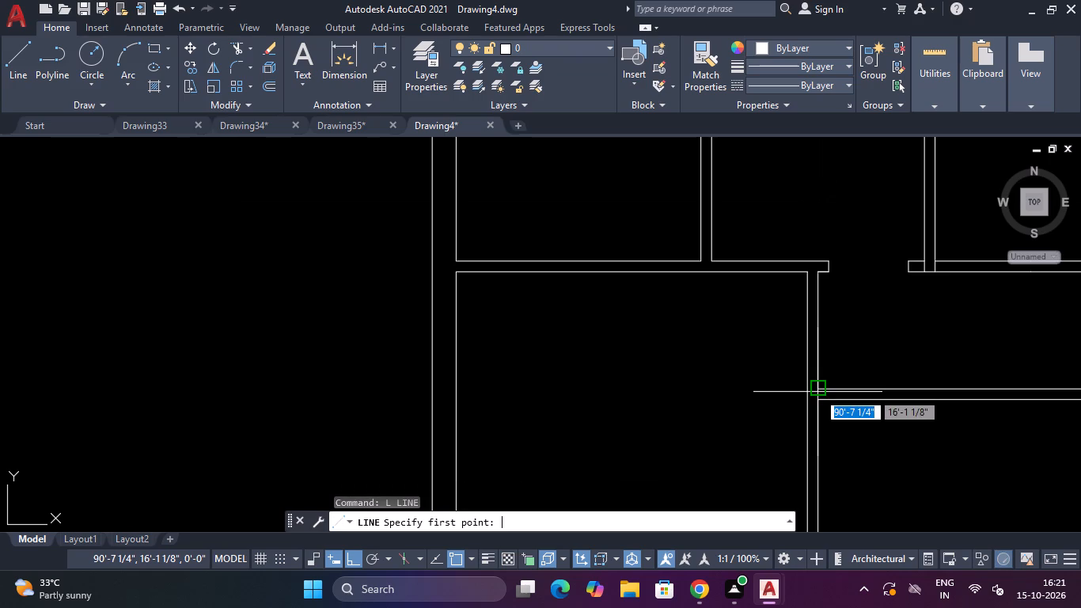
scroll(817, 392, "up", 5)
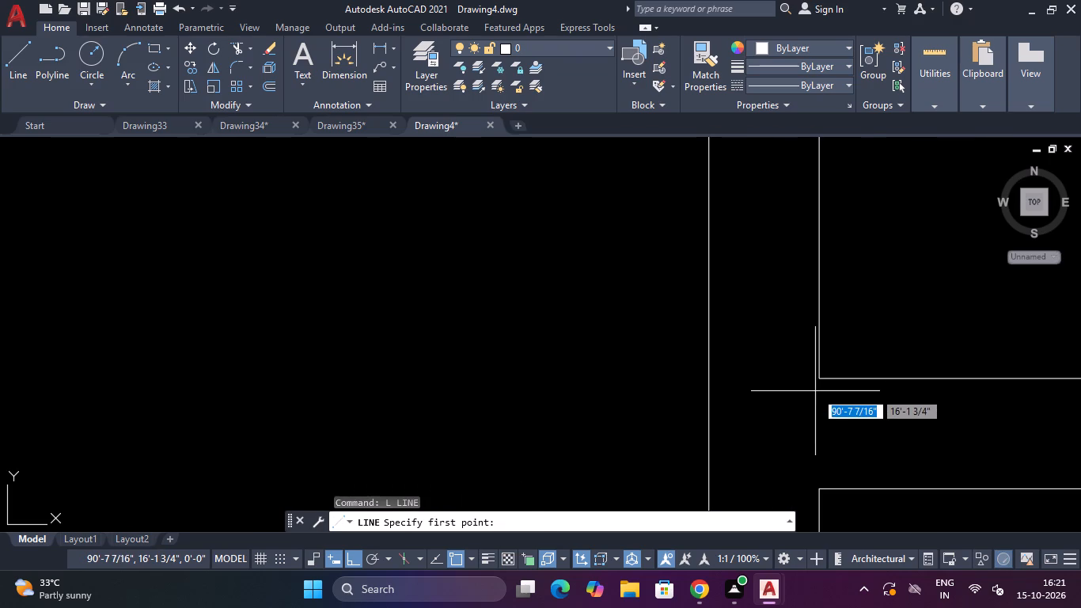
left_click(819, 382)
left_click(823, 485)
key("Escape")
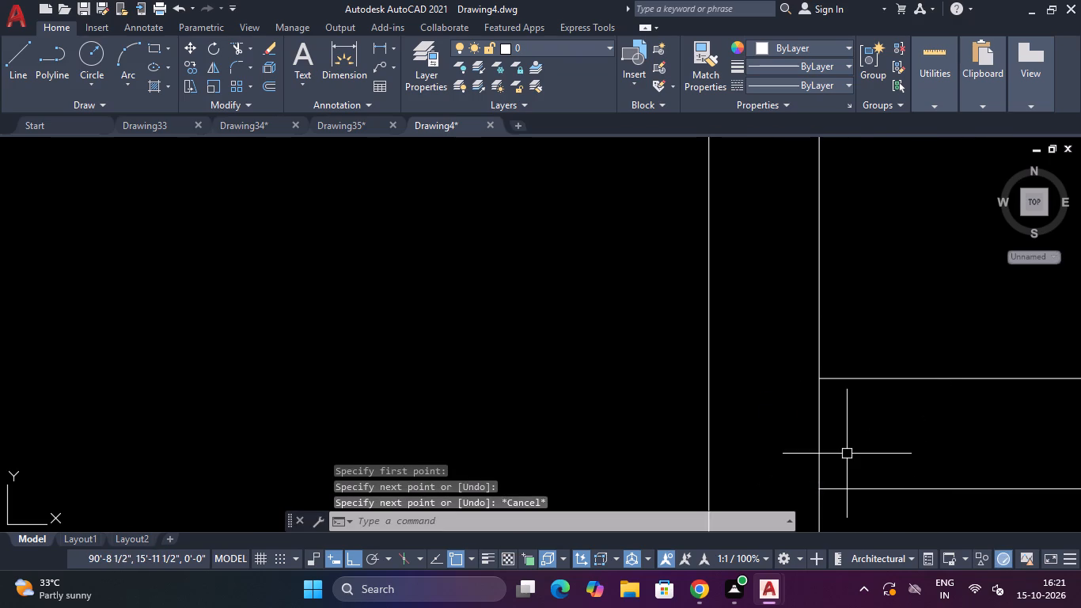
Offset that short line 6" along the small lower room's top wall, away from the partition, to mark the first door jamb.
type("O")
key("space")
key("6")
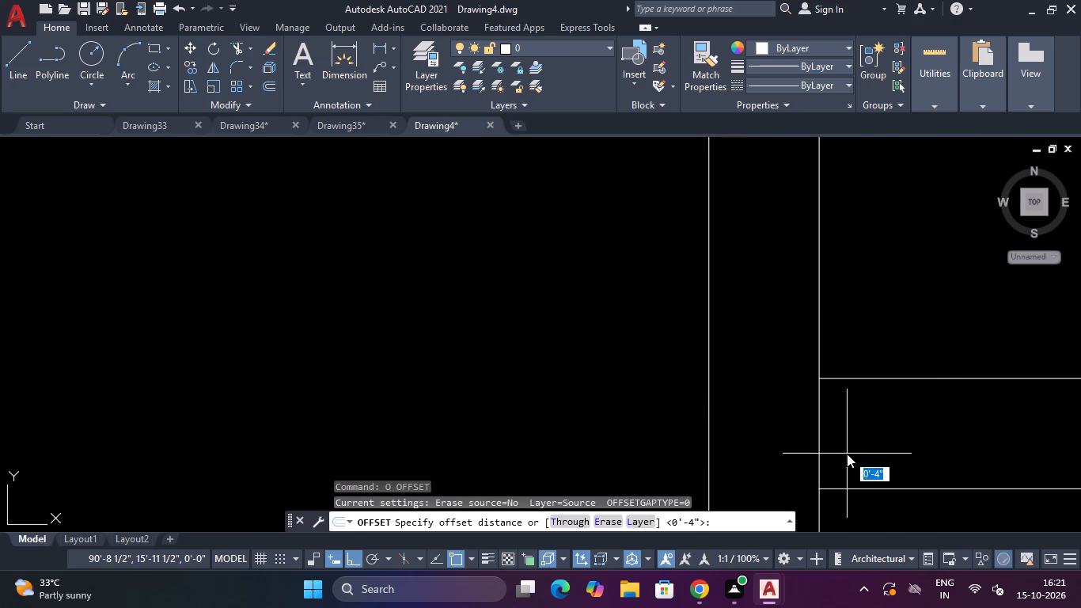
key("shift+quotedbl")
key("Return")
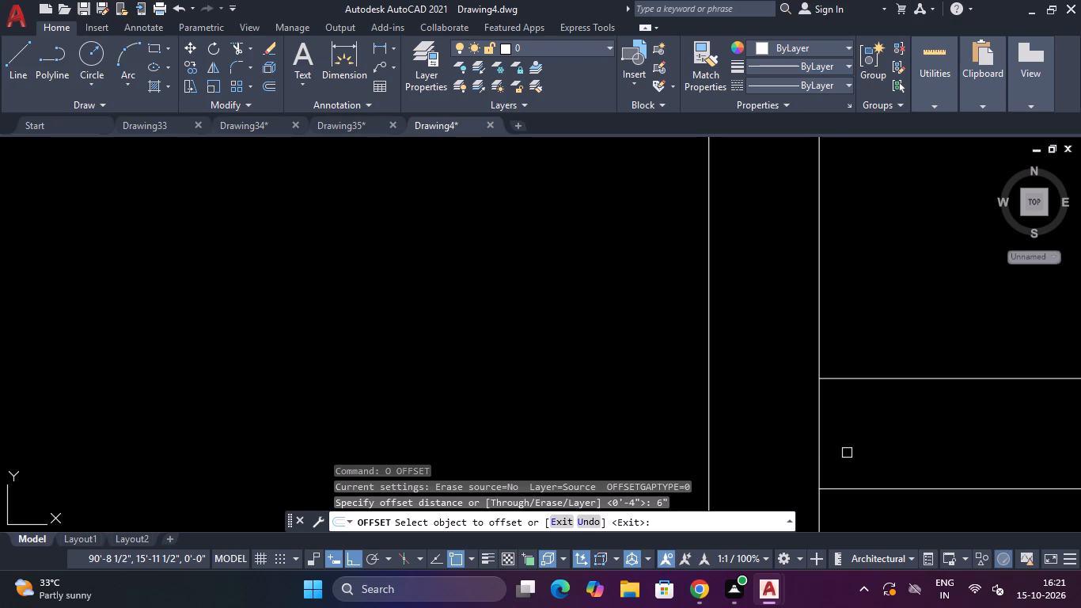
left_click(821, 443)
left_click(873, 427)
scroll(874, 427, "down", 5)
scroll(908, 414, "up", 3)
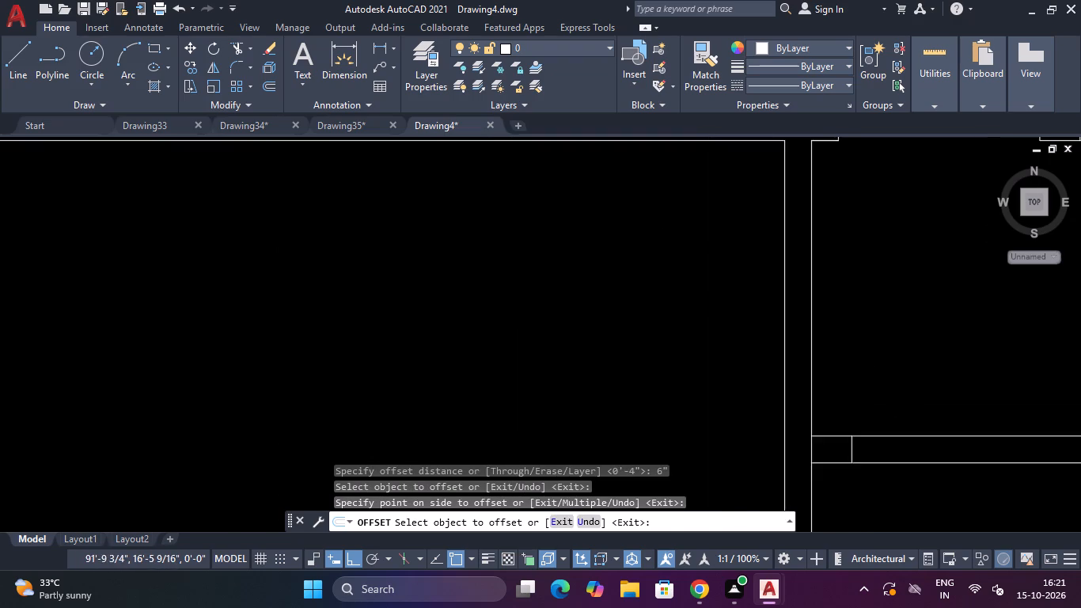
key("Escape")
Offset the first door jamb line 2'6" farther along the small lower room's top wall to mark the second jamb.
type("O")
key("space")
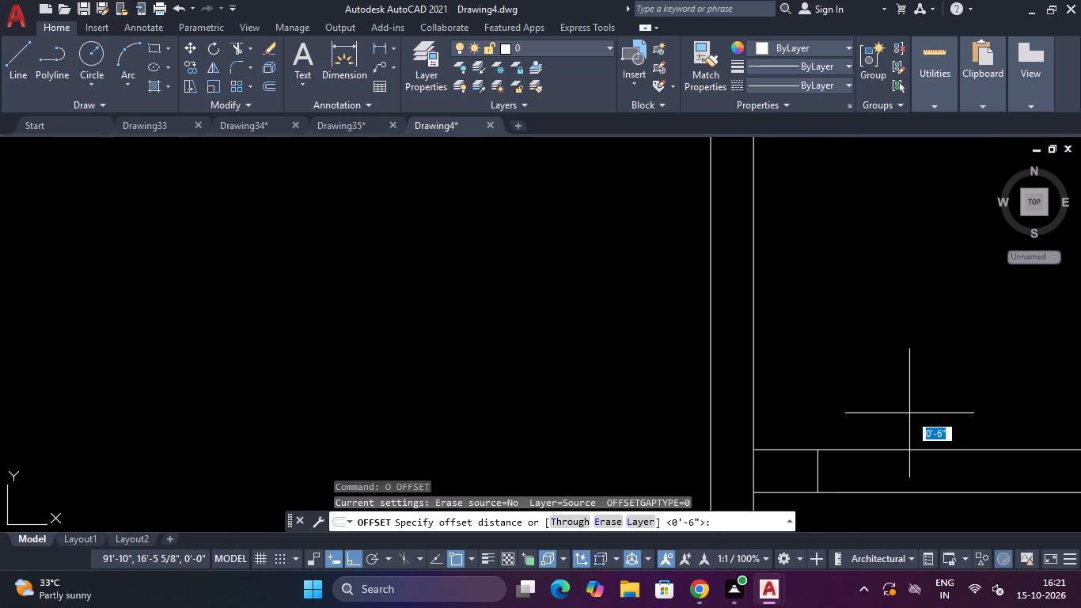
type("2'")
type("6\"")
key("Return")
left_click(819, 478)
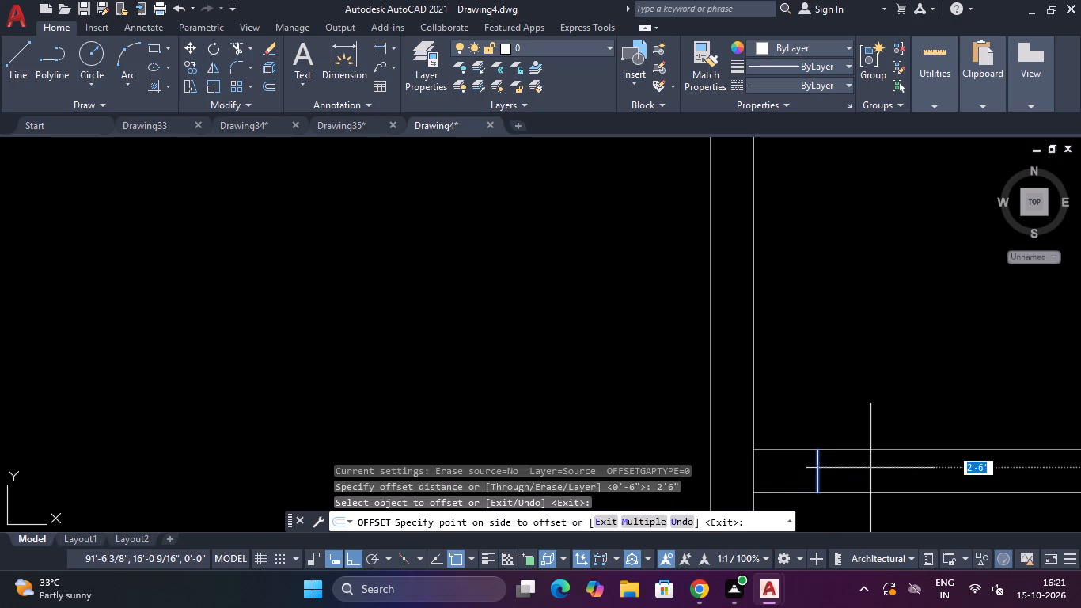
left_click(877, 466)
scroll(883, 470, "down", 4)
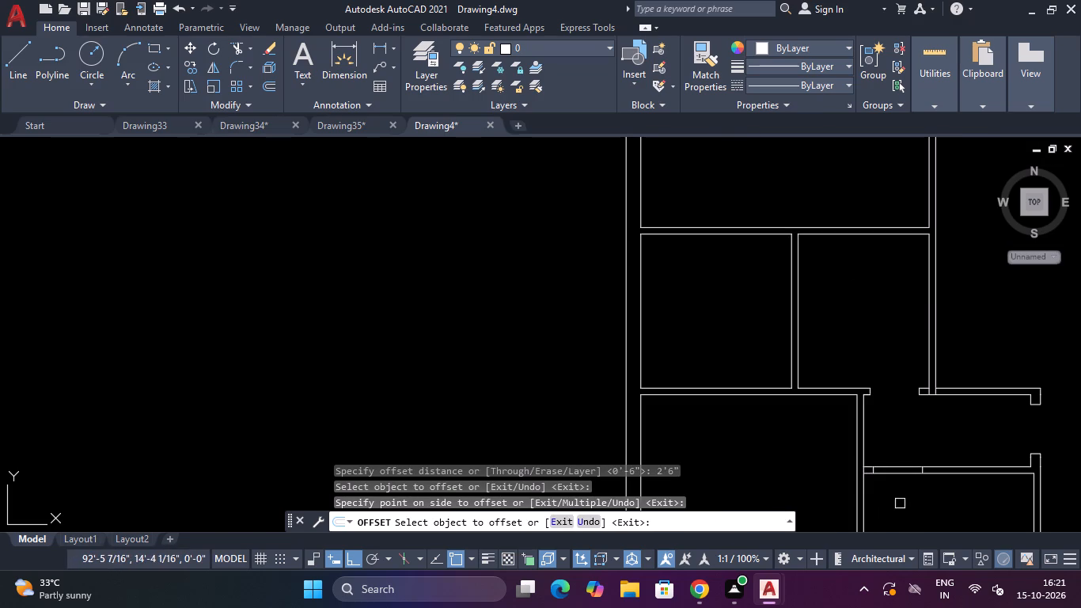
scroll(900, 503, "up", 1)
key("Escape")
key("Escape")
Trim both wall faces between the two jamb lines to open the doorway in the small lower room's top wall.
key("t")
type("R")
key("space")
left_click(905, 490)
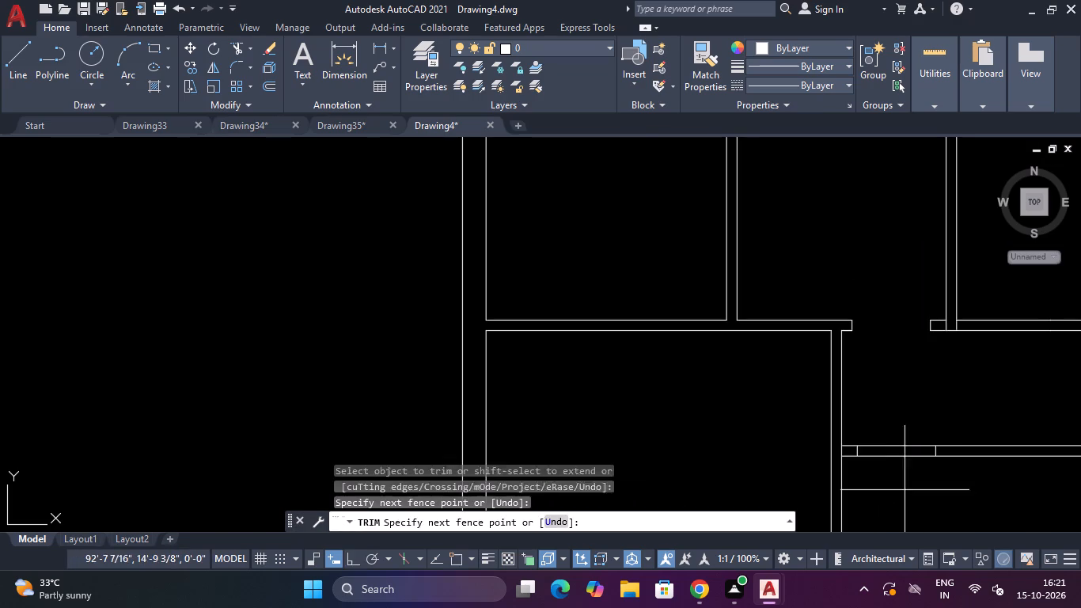
left_click(903, 420)
scroll(903, 420, "down", 3)
scroll(903, 422, "up", 2)
key("Escape")
key("Escape")
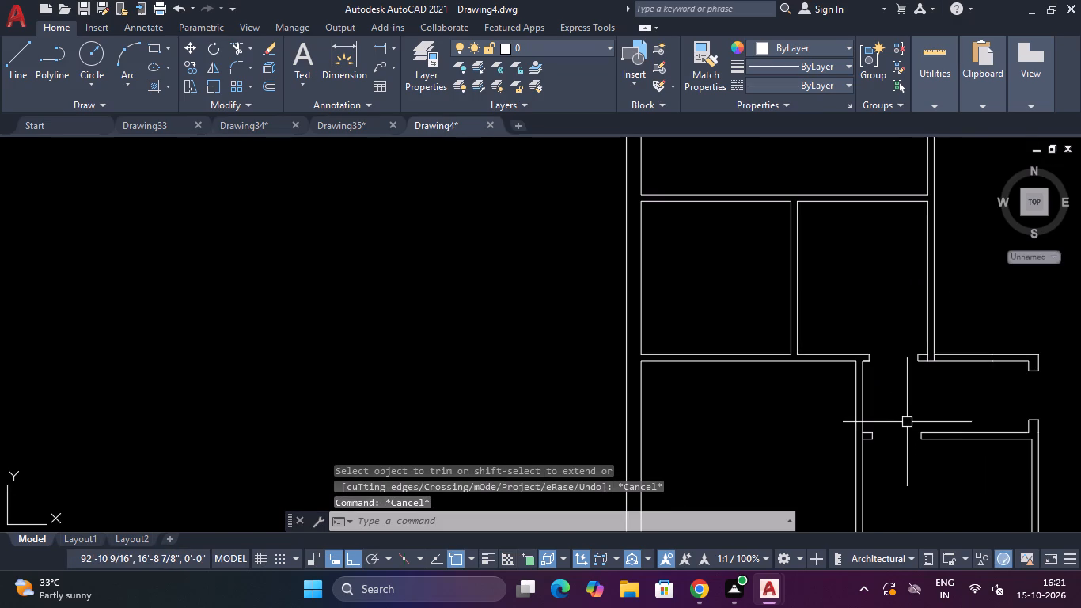
Trim the short closing line where the small lower room's top wall joins the new partition.
scroll(874, 439, "up", 2)
key("space")
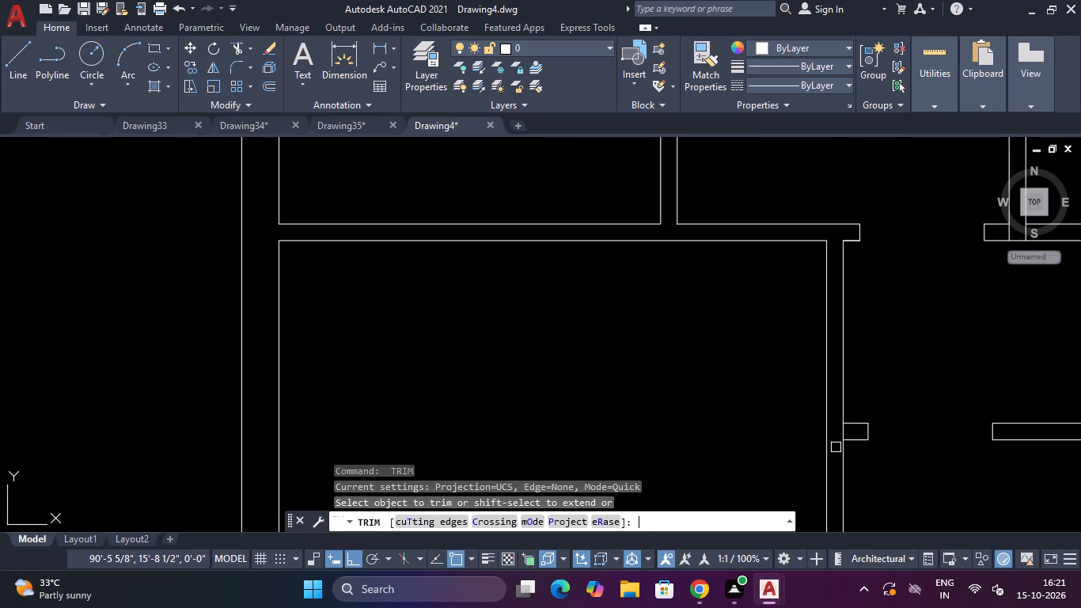
scroll(836, 447, "up", 2)
left_click(883, 405)
left_click(853, 406)
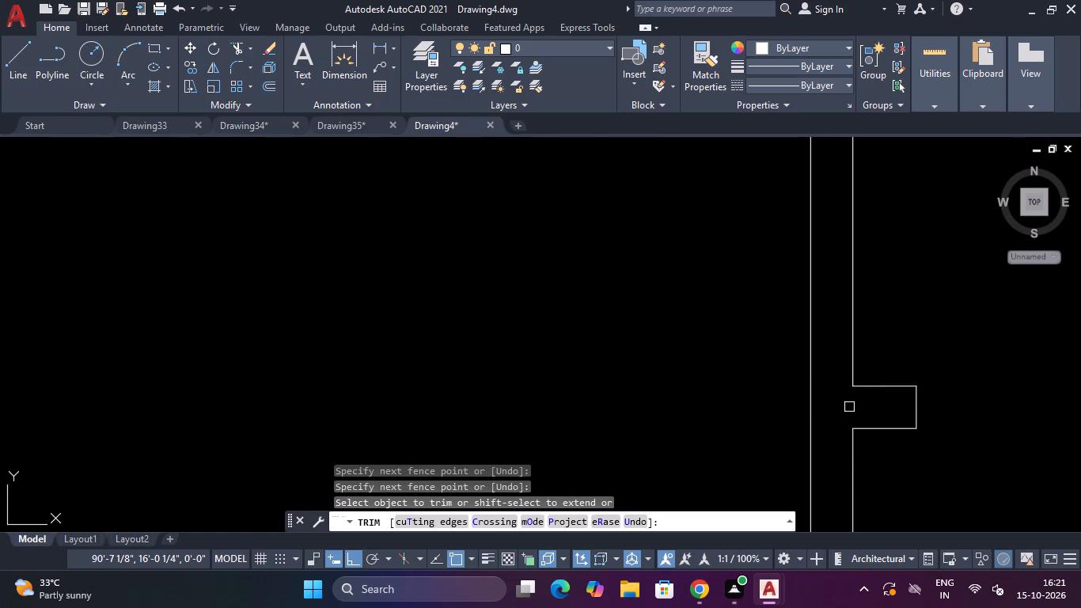
scroll(849, 407, "down", 3)
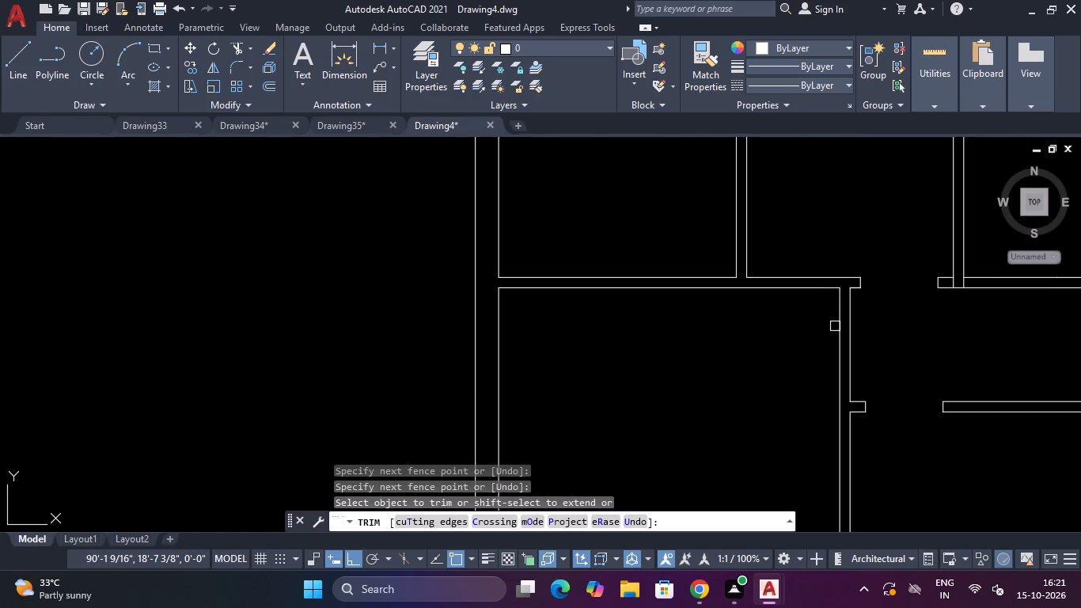
scroll(835, 322, "up", 2)
key("Escape")
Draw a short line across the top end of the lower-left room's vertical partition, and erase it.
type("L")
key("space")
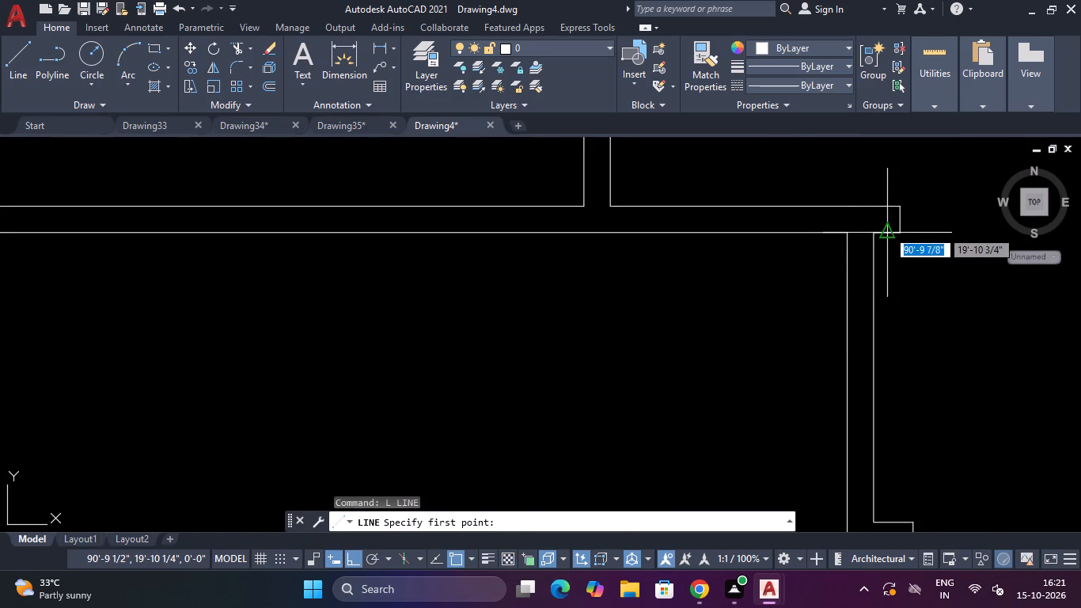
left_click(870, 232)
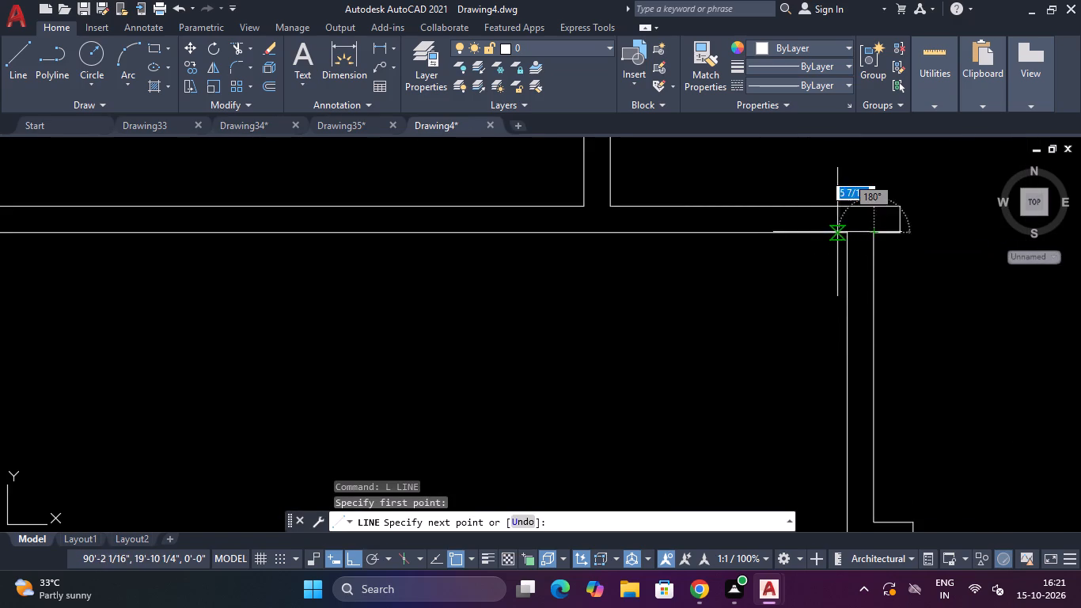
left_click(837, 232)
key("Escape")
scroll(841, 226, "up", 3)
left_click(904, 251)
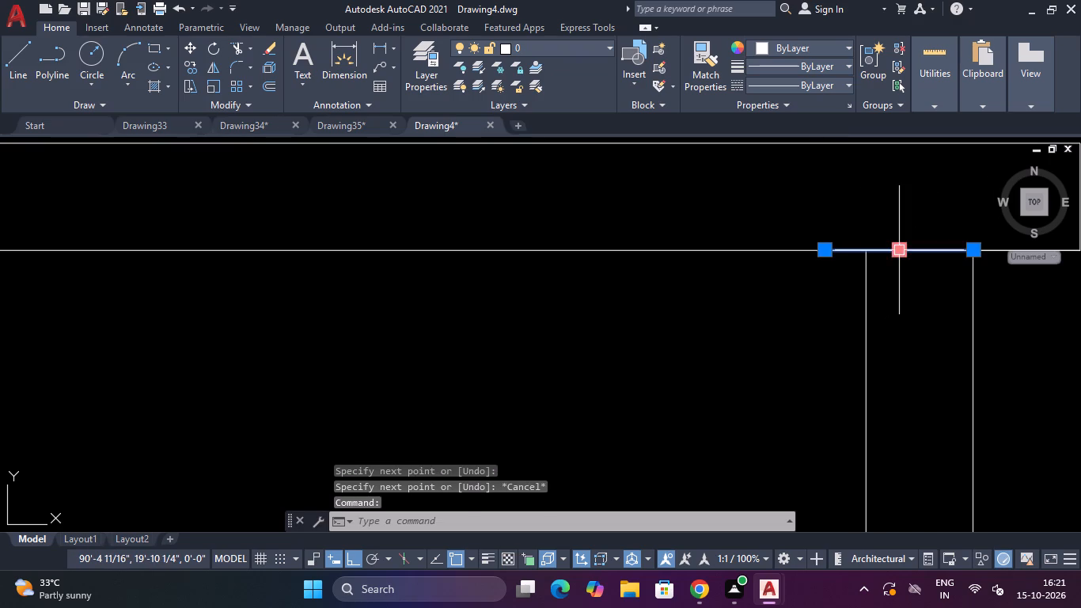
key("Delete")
Draw a closing line across the top end of the vertical partition, from one face to the other along the horizontal wall.
type("L")
key("space")
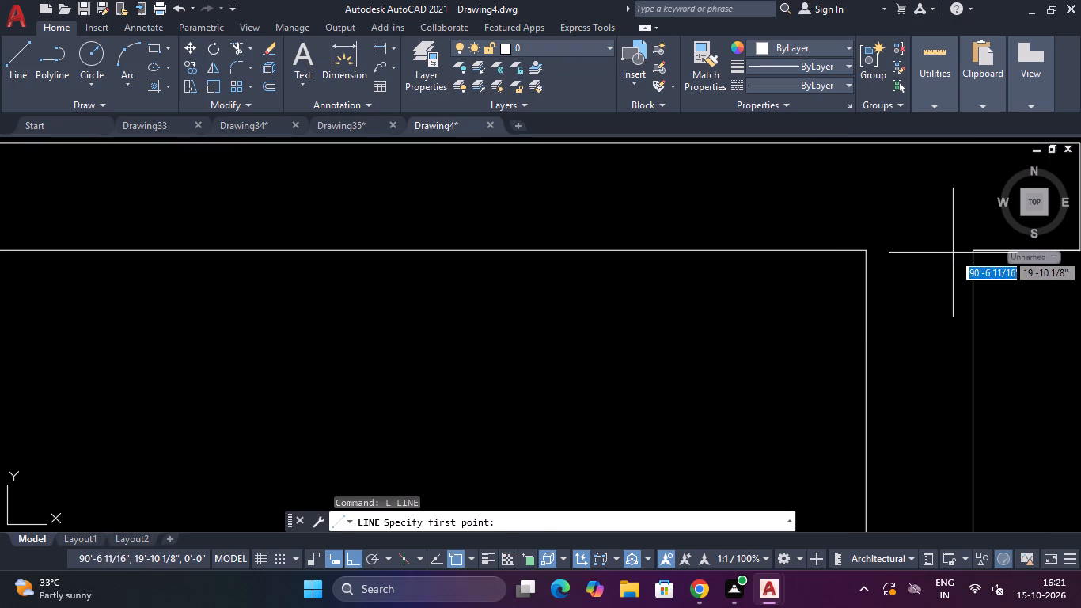
left_click(969, 250)
left_click(869, 253)
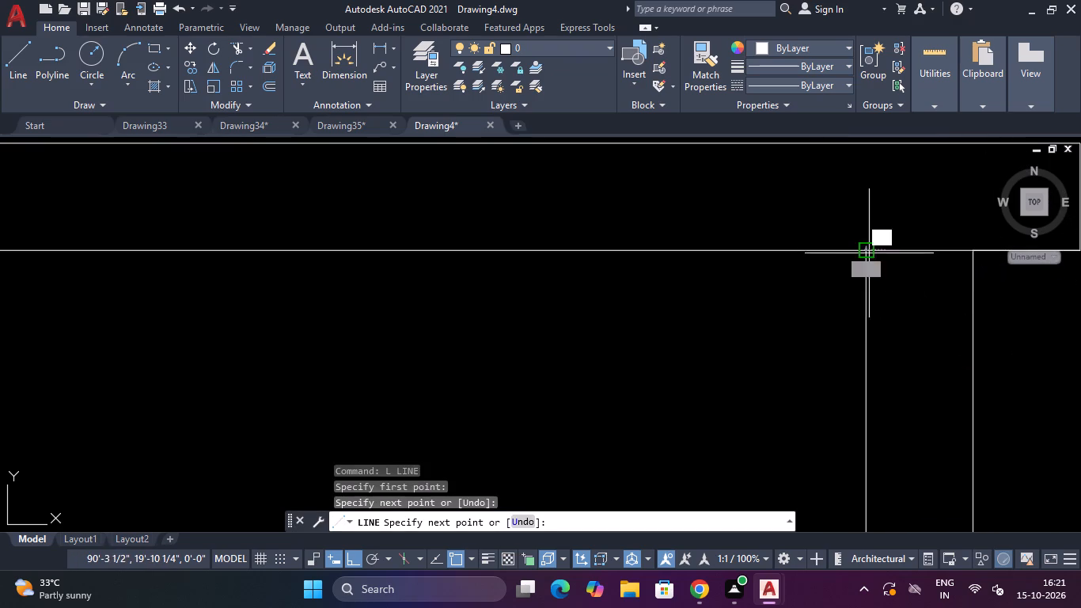
key("Escape")
Offset the partition's closing line 6" down the partition to mark the first door jamb.
type("O")
key("space")
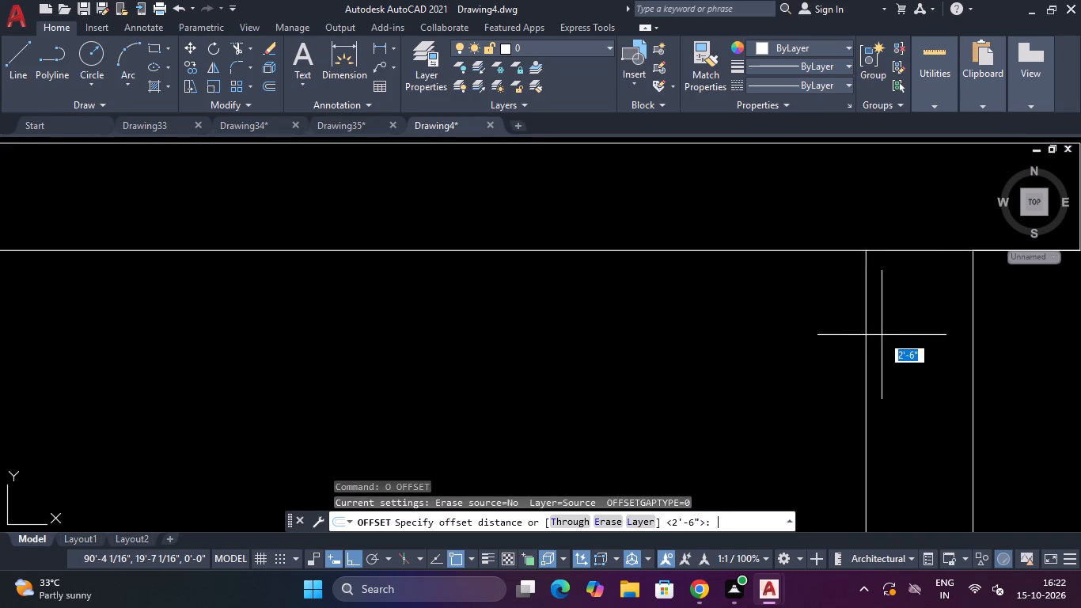
key("6")
key("shift+quotedbl")
key("Return")
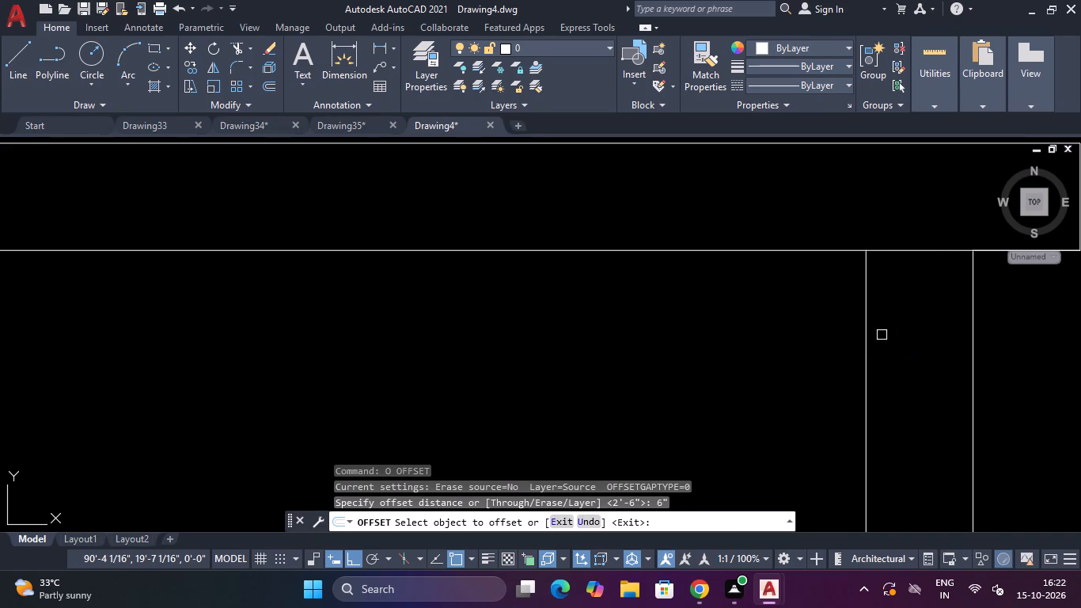
left_click(932, 250)
left_click(925, 301)
key("Escape")
key("Escape")
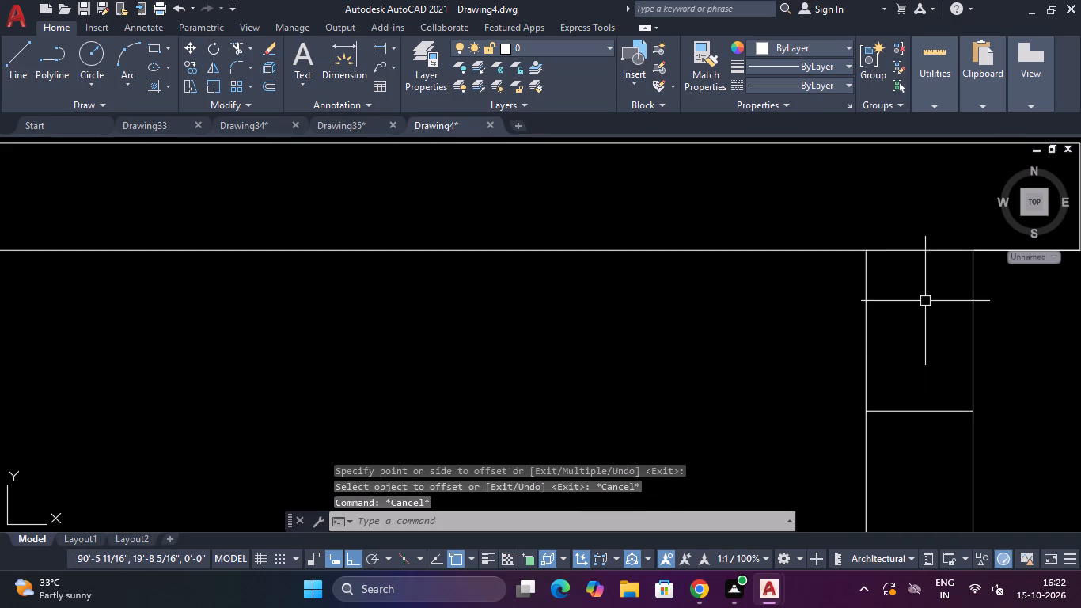
Offset the first jamb line 2'6" farther down the vertical partition to mark the second door jamb.
scroll(925, 301, "up", 1)
scroll(925, 301, "down", 7)
scroll(943, 349, "up", 1)
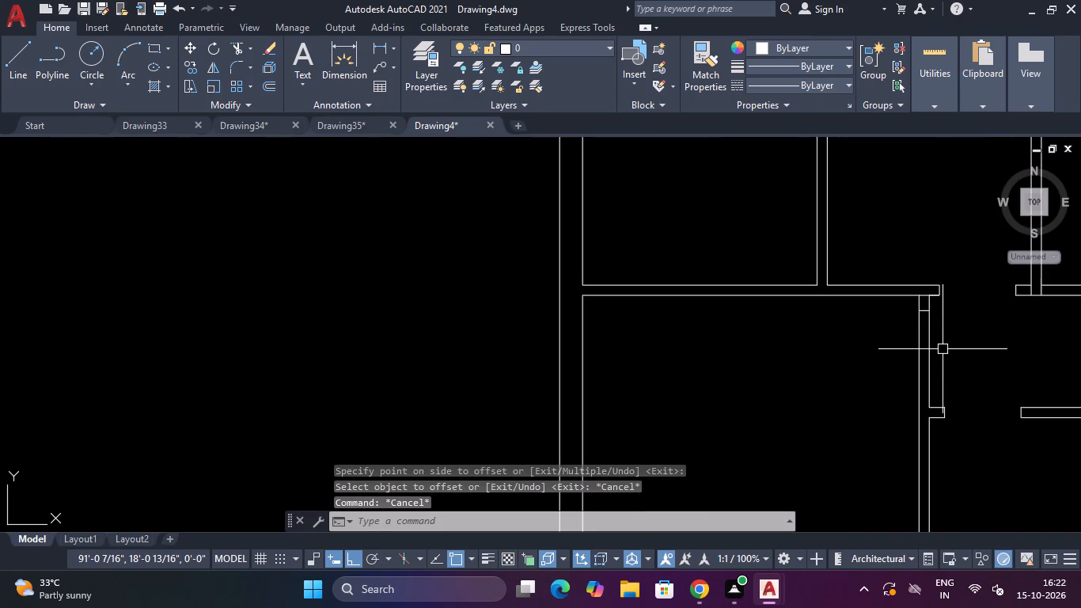
type("O")
key("space")
type("2\\'")
key("6")
key("BackSpace")
key("BackSpace")
key("BackSpace")
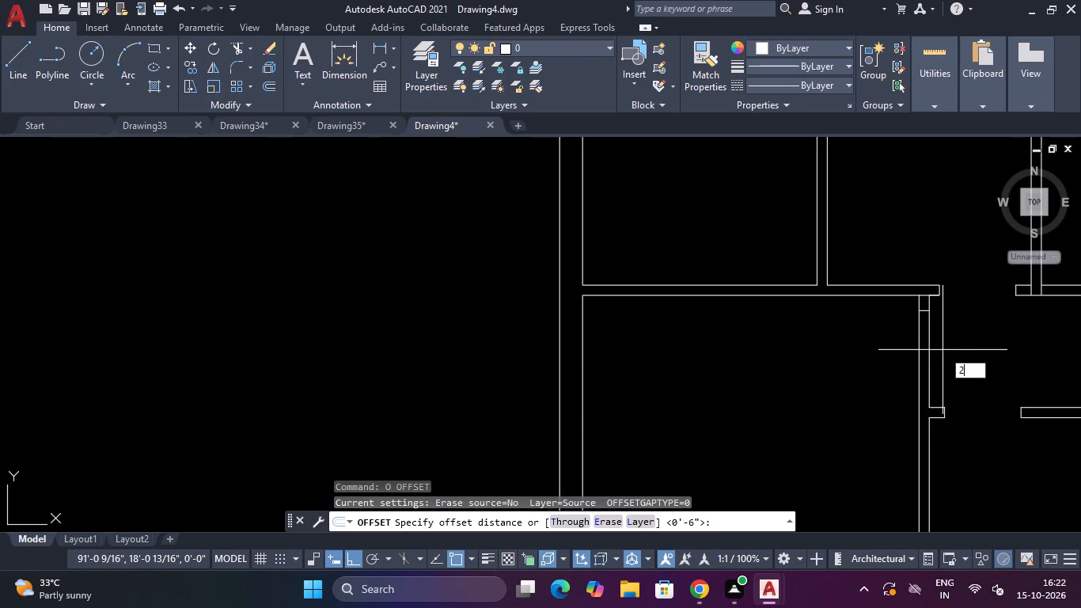
key("semicolon")
key("BackSpace")
key("apostrophe")
type("6\"")
key("Return")
scroll(942, 350, "up", 2)
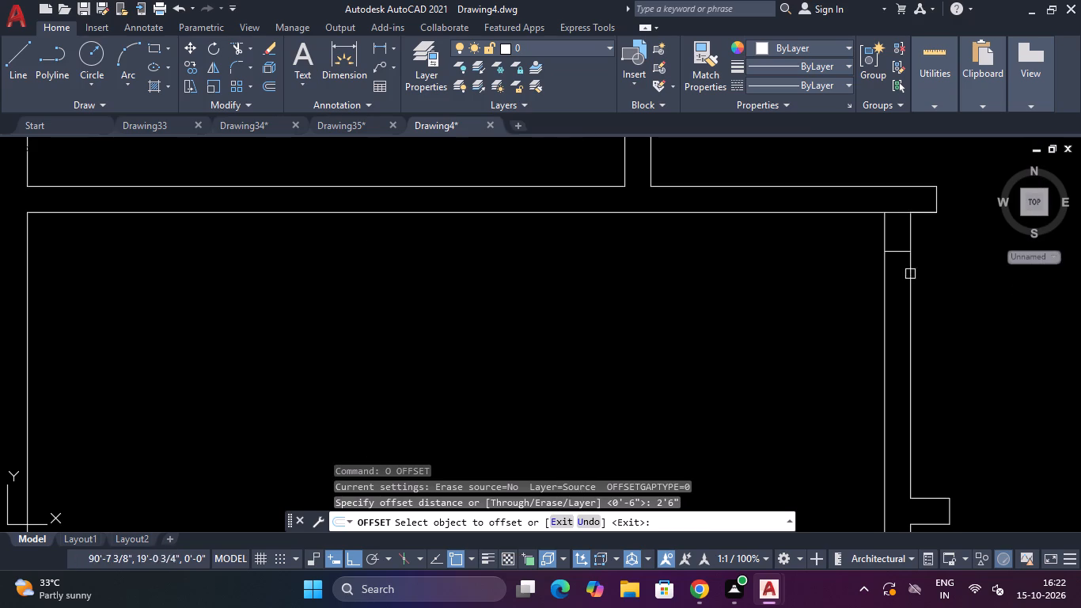
left_click(895, 252)
left_click(898, 339)
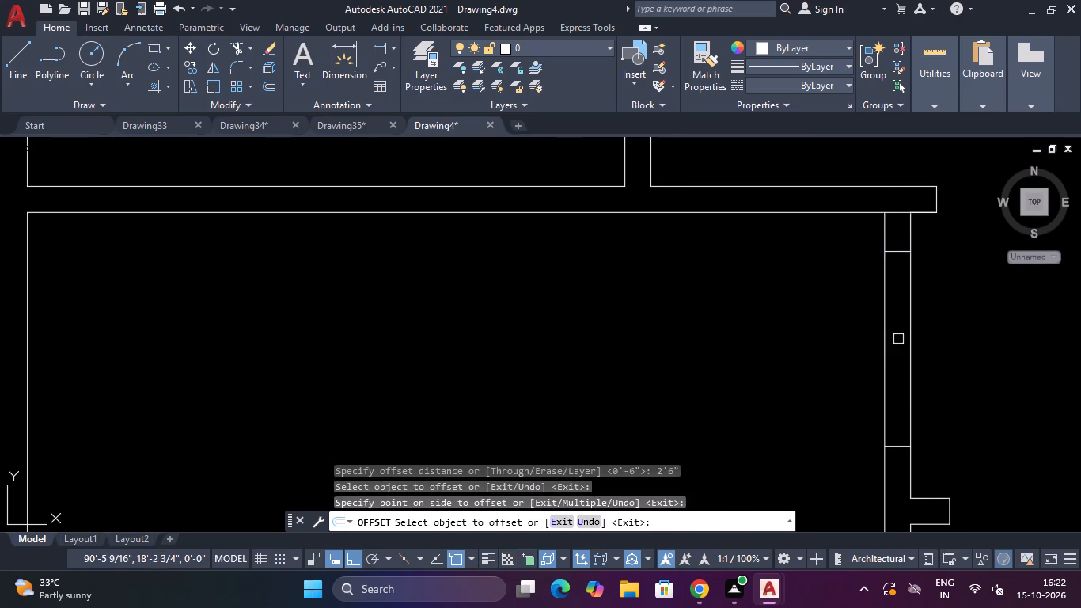
key("Escape")
key("Escape")
Trim both partition faces between the two jamb lines to open the doorway into the lower-left room.
type("TR")
key("space")
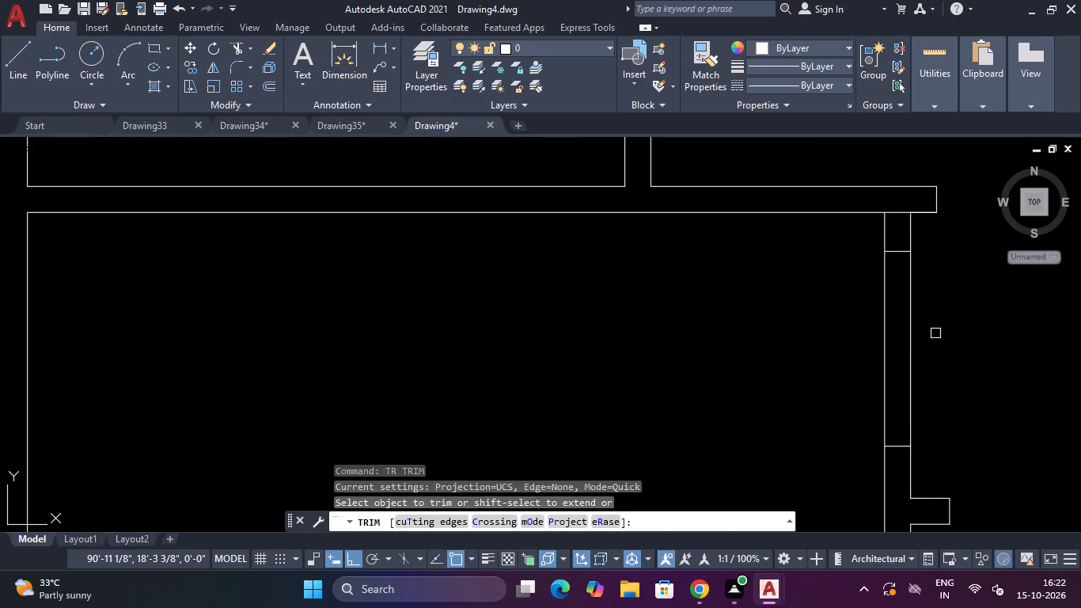
left_click(935, 333)
left_click(832, 330)
Trim the short closing line where the vertical partition meets the horizontal wall above it.
left_click(896, 205)
left_click(897, 219)
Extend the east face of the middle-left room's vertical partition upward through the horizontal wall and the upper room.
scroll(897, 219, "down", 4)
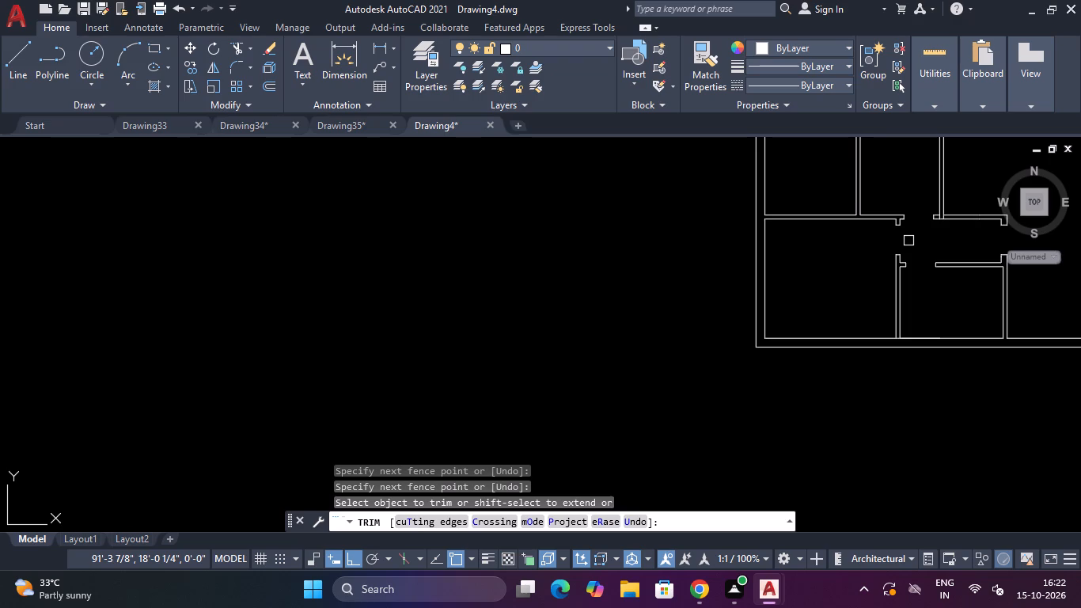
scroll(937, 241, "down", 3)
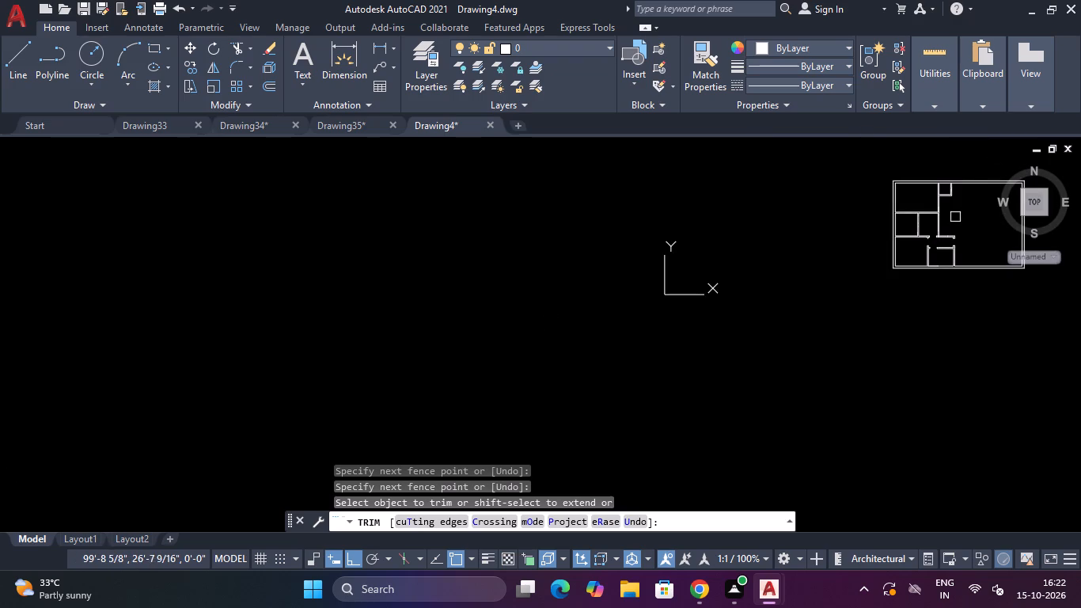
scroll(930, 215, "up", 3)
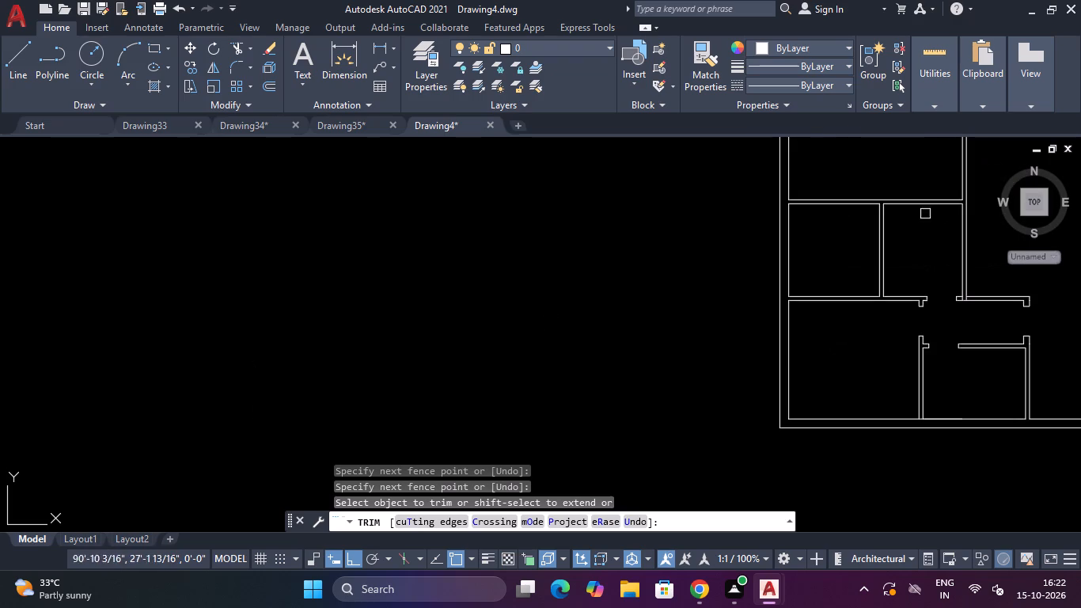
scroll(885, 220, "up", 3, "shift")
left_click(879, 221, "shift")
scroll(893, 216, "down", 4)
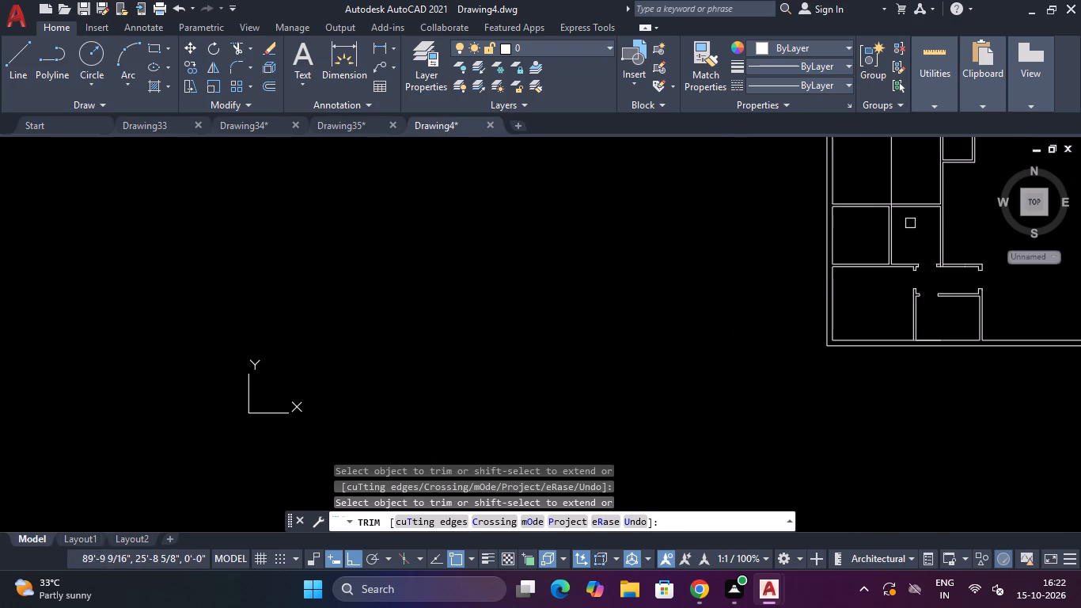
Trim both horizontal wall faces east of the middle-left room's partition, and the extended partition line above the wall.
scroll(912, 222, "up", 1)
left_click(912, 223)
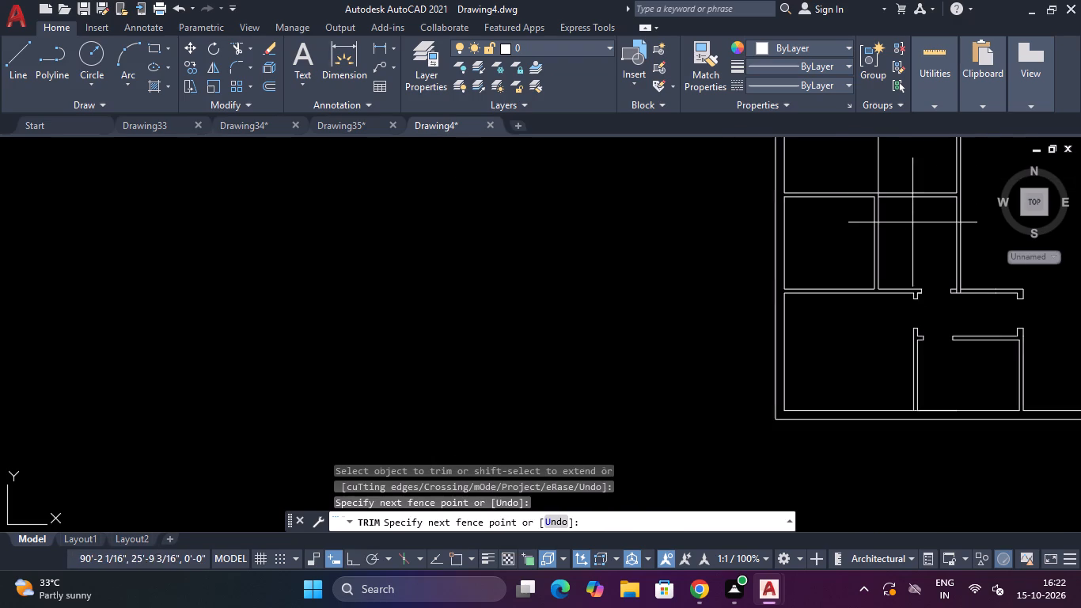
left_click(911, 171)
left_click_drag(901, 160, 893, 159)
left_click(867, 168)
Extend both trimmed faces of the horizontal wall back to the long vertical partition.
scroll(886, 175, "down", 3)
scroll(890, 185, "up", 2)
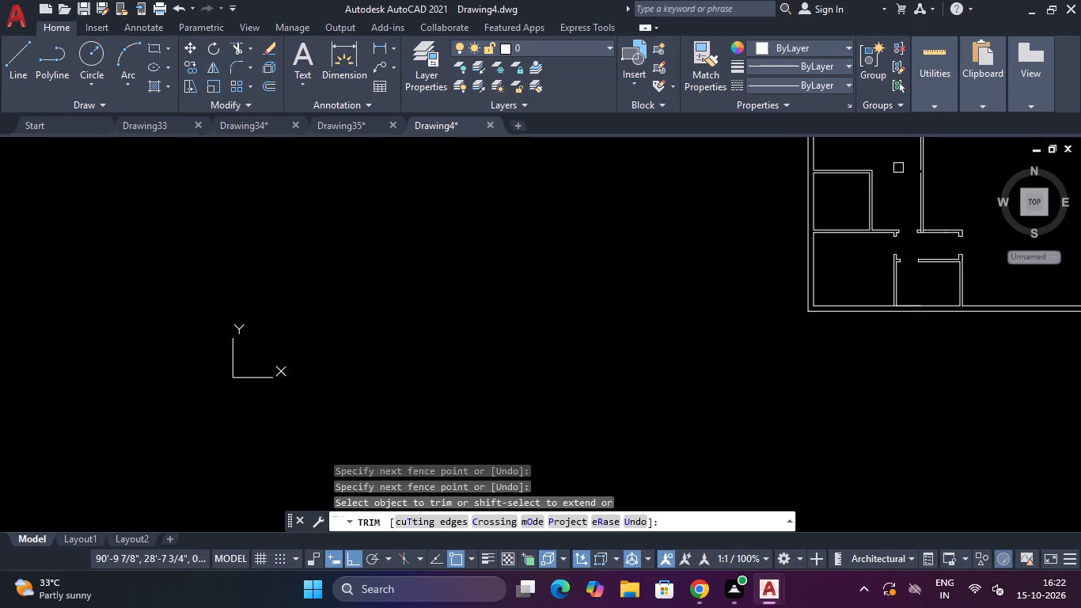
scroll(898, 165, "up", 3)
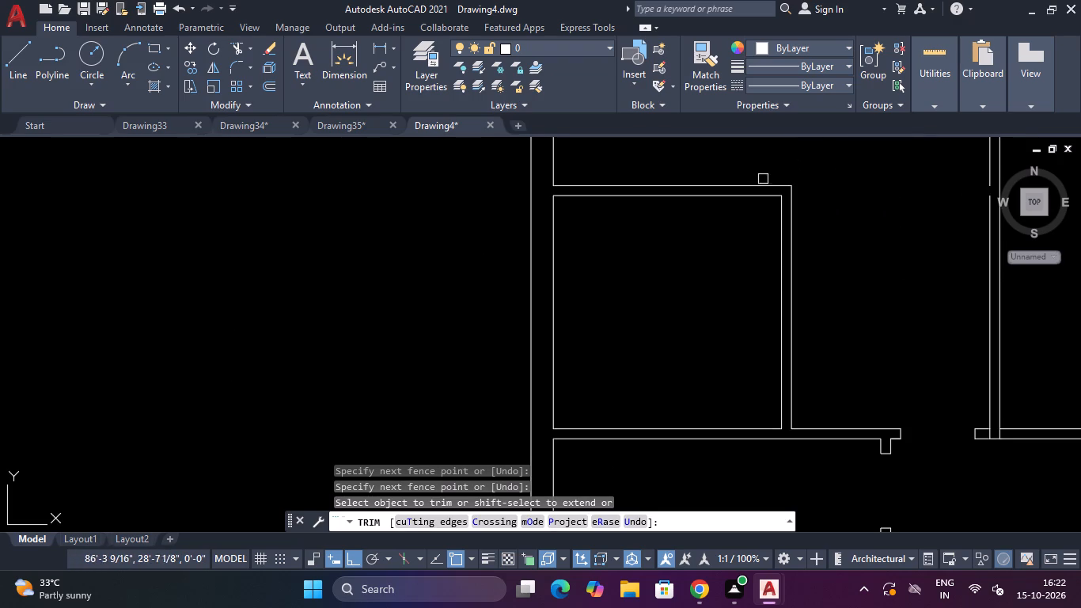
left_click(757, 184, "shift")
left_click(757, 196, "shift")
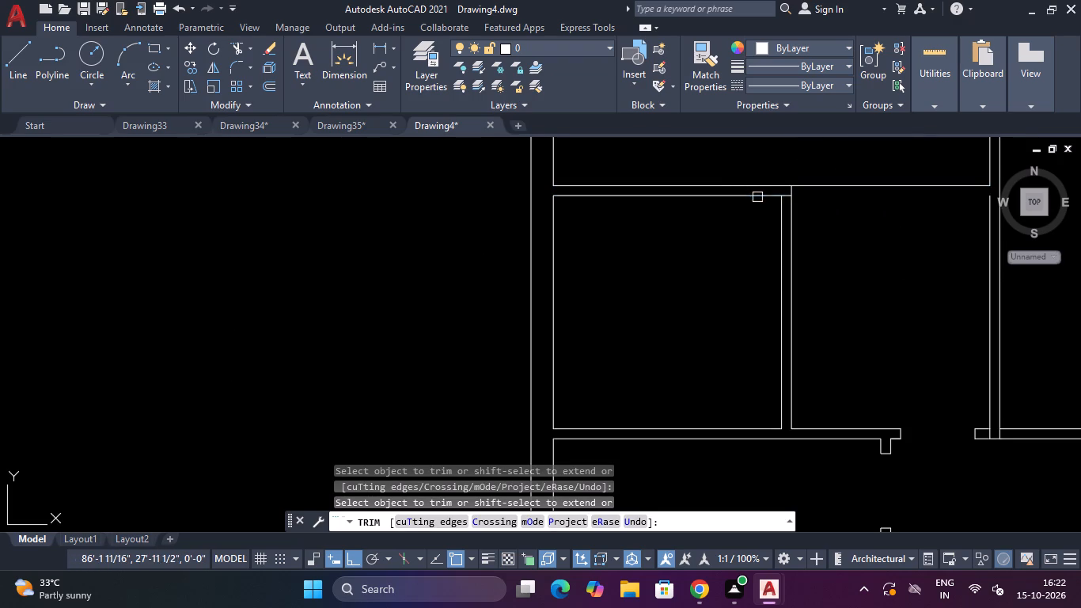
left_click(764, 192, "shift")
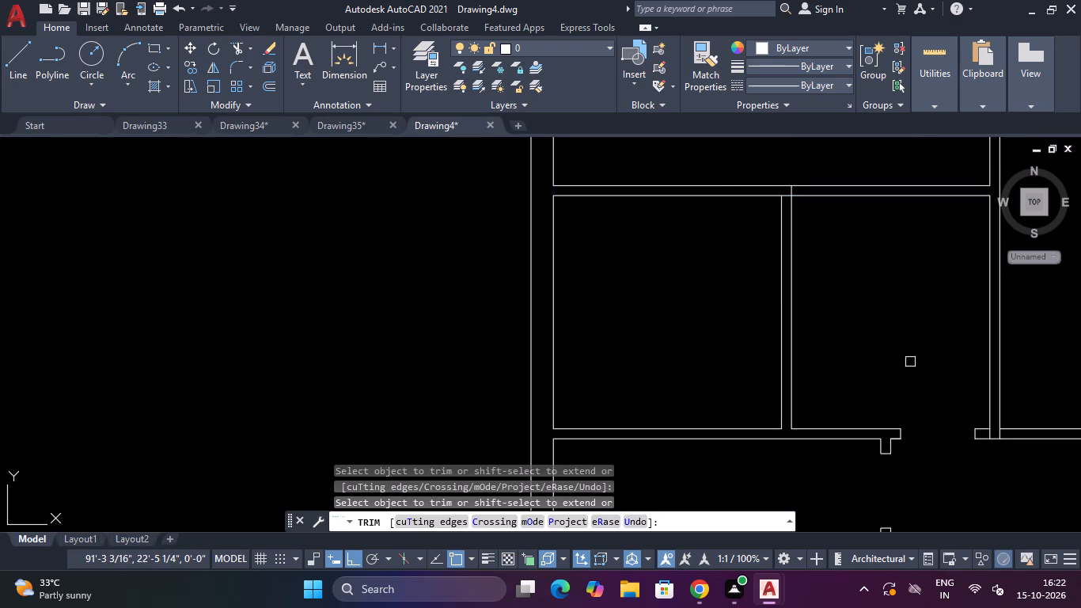
Extend the door jamb line at the end of the middle-left room's lower wall upward to the upper horizontal wall.
scroll(901, 434, "up", 3, "shift")
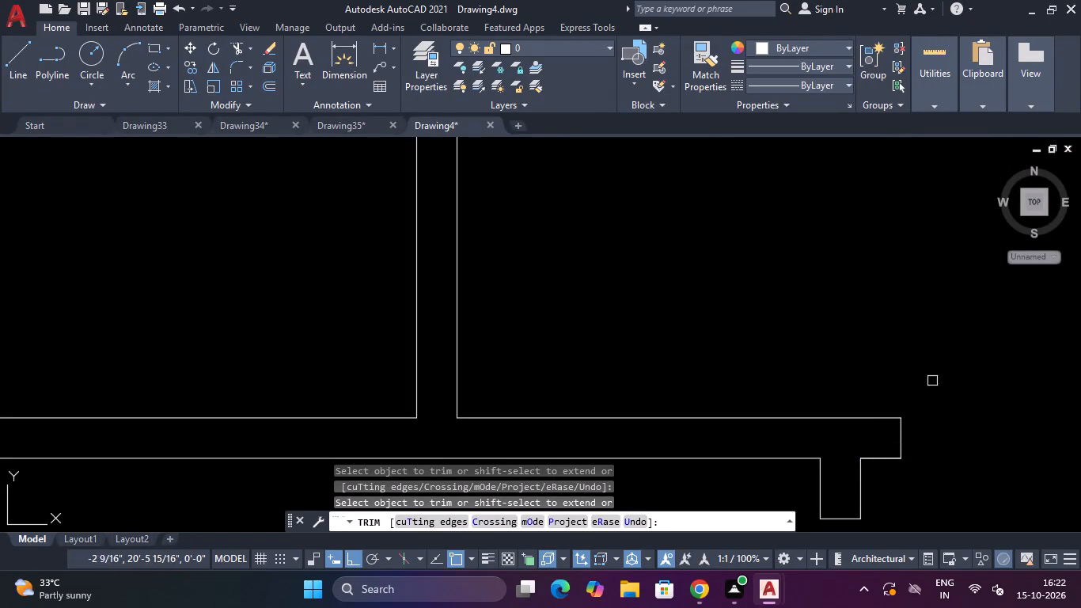
scroll(900, 429, "up", 5, "shift")
scroll(900, 429, "down", 8, "shift")
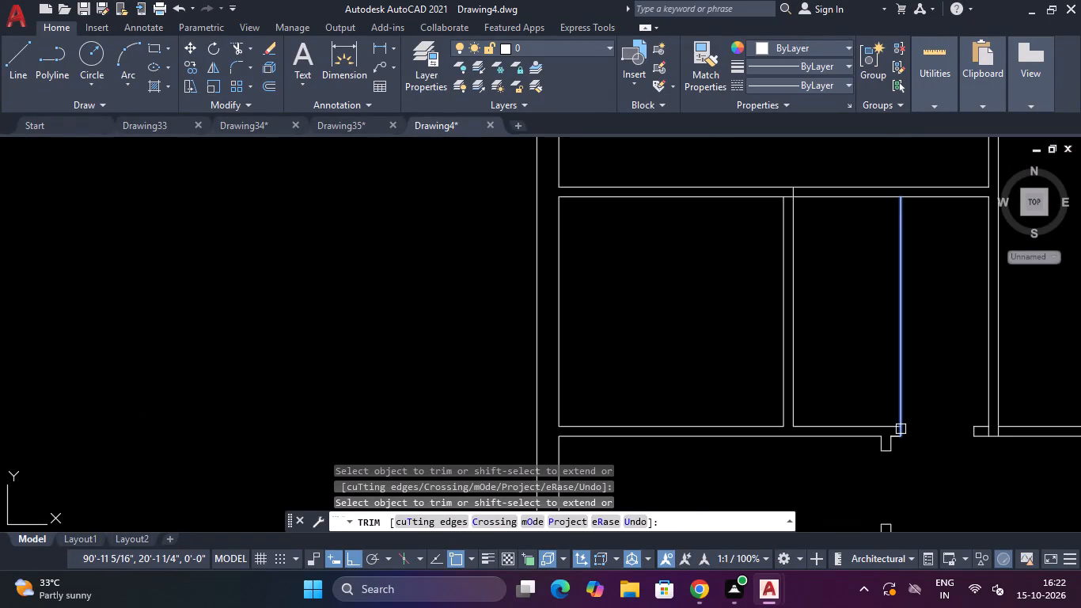
left_click(901, 429, "shift")
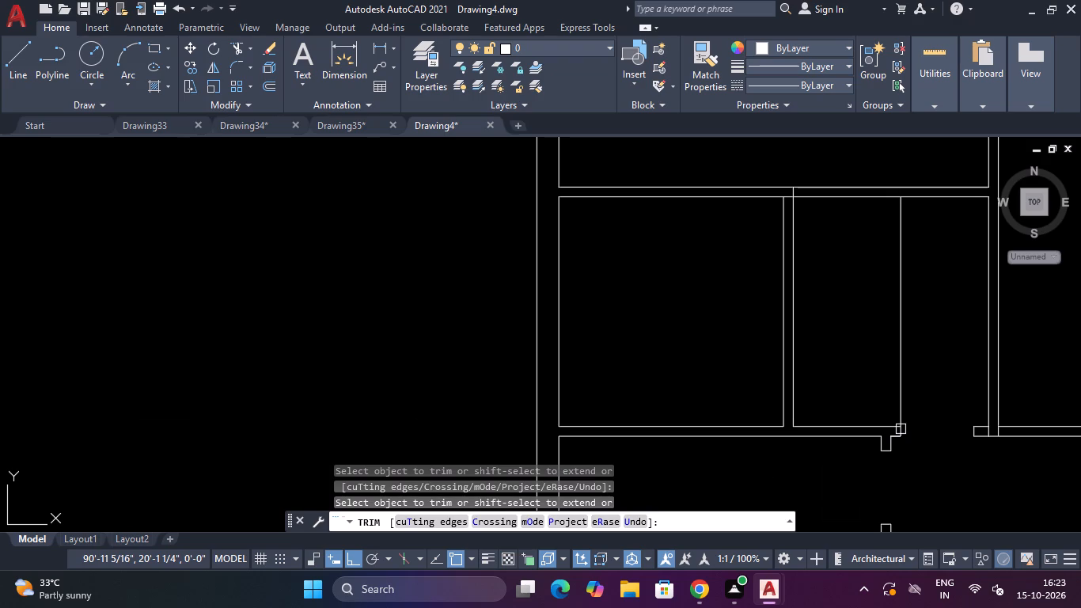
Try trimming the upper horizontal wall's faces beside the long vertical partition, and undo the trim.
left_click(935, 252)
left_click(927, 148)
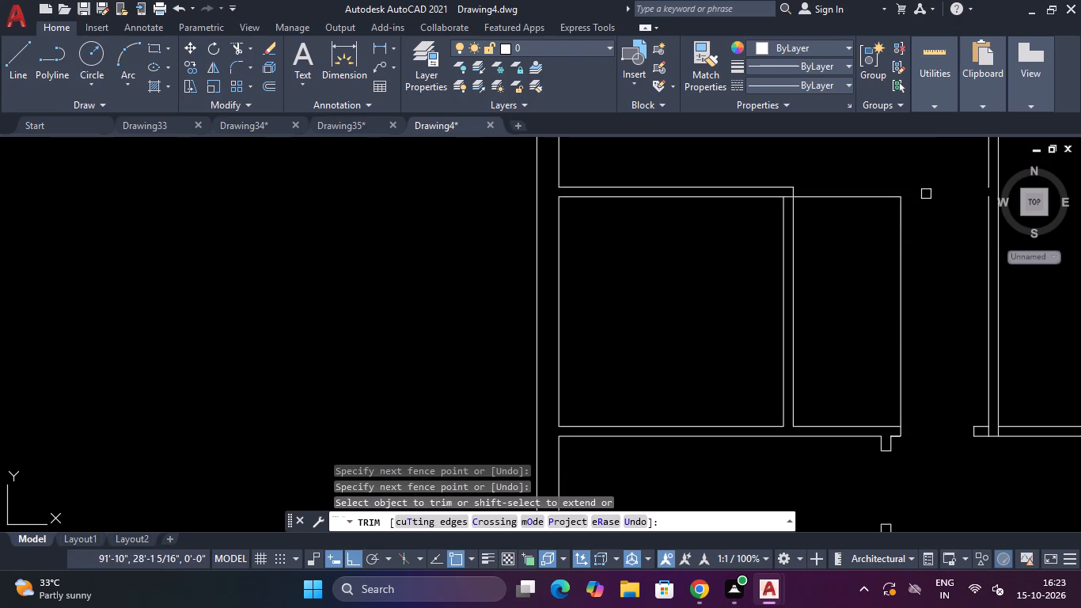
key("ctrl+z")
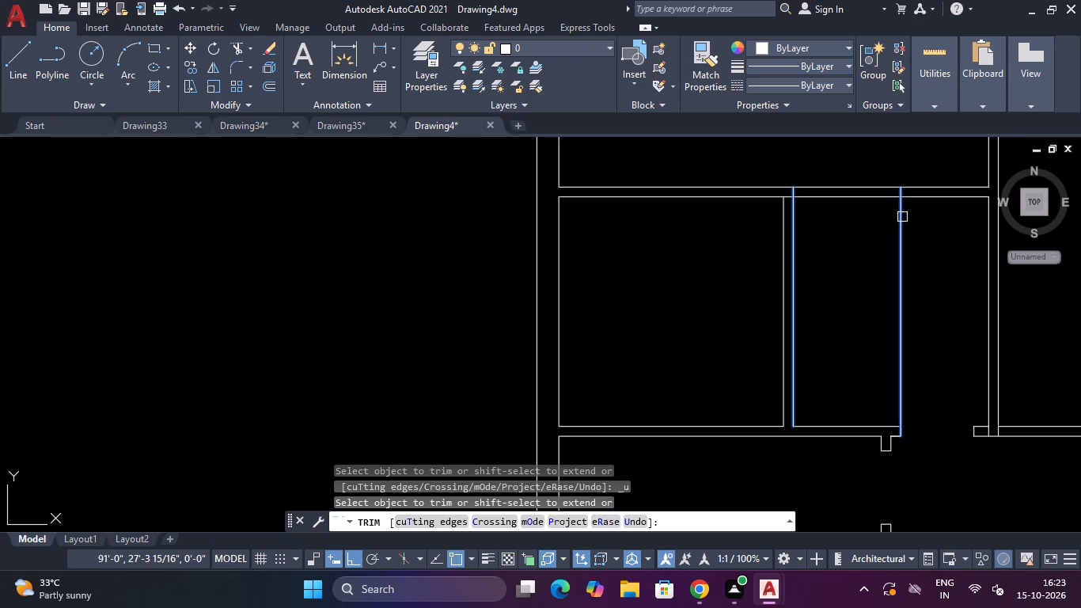
Extend the jamb line to the upper wall's top face and trim both wall faces between it and the long partition.
left_click(902, 217, "shift")
left_click(920, 216)
left_click(925, 158)
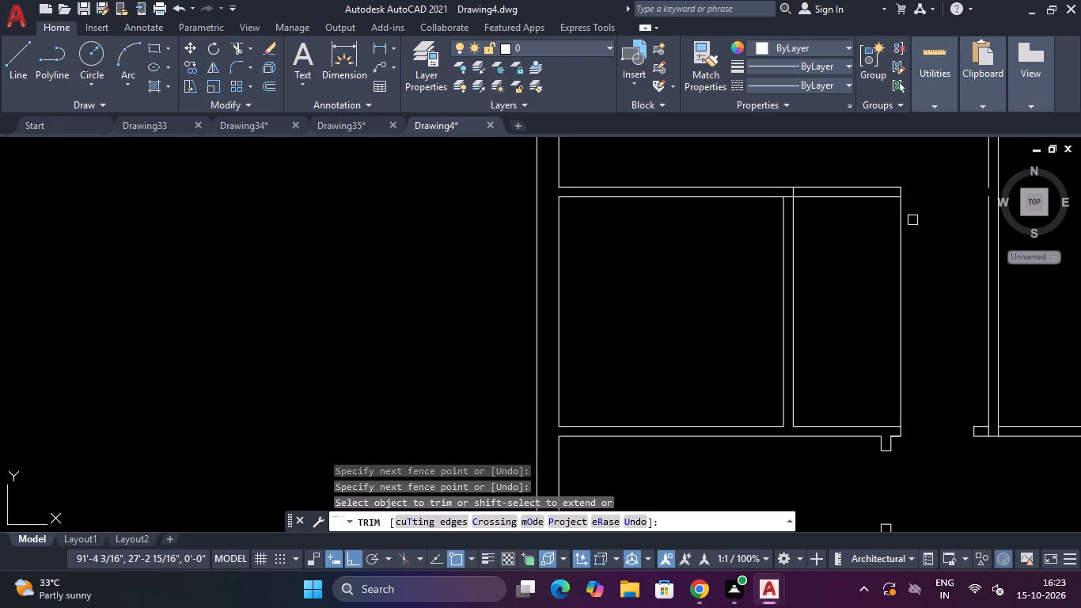
Trim the extended jamb line between the two horizontal walls, leaving the upper wall's end closed.
left_click_drag(912, 221, 904, 229)
left_click(881, 248)
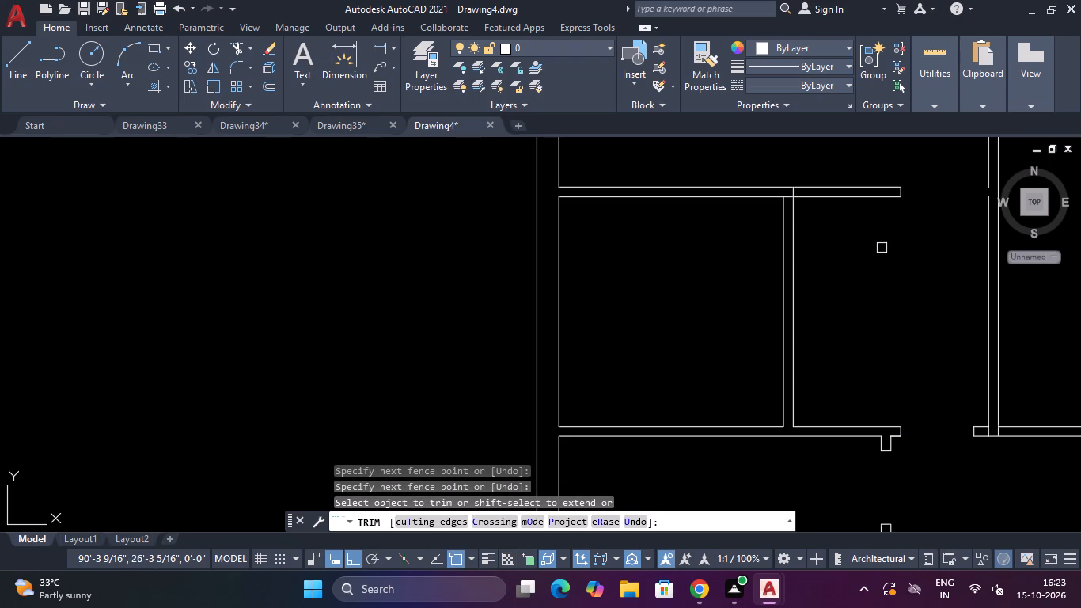
Extend the lower part of the long vertical partition's west face upward across the gap at the new opening.
scroll(900, 238, "down", 3)
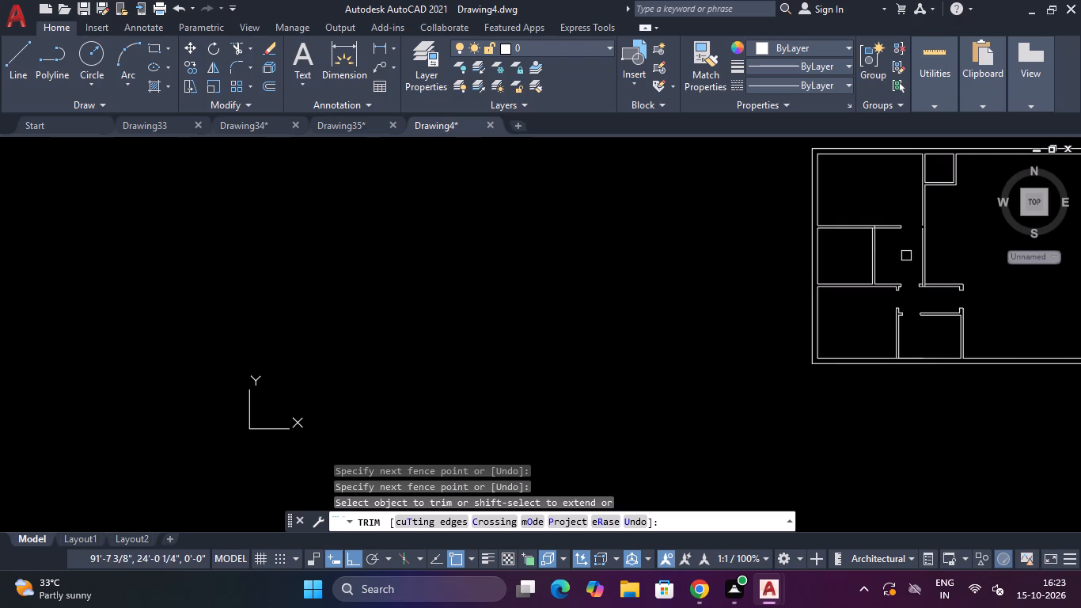
scroll(936, 198, "down", 2)
scroll(925, 224, "up", 5)
scroll(943, 200, "down", 2)
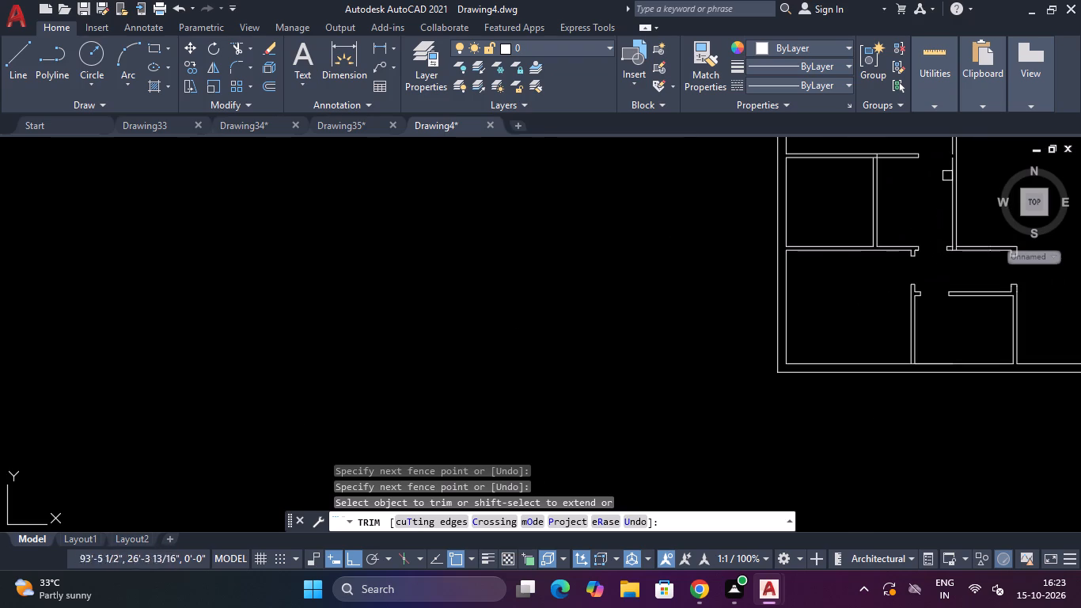
left_click(950, 177, "shift")
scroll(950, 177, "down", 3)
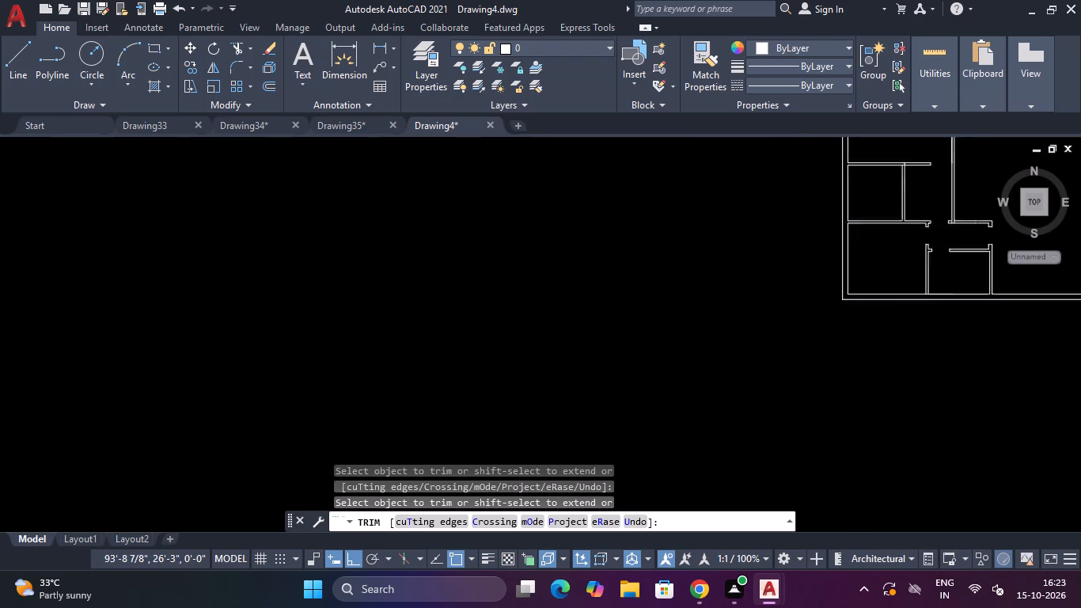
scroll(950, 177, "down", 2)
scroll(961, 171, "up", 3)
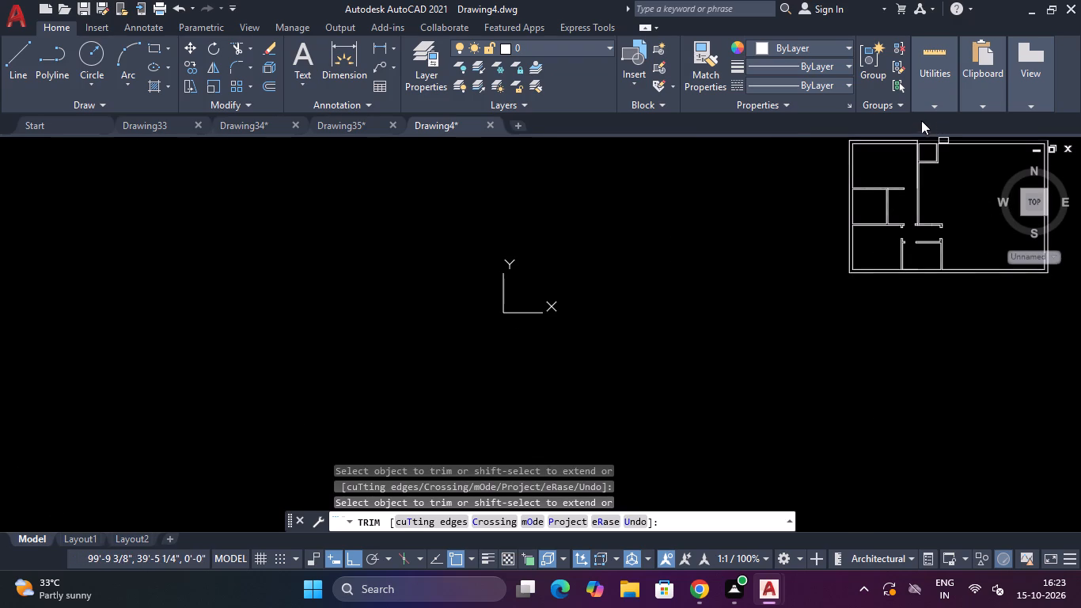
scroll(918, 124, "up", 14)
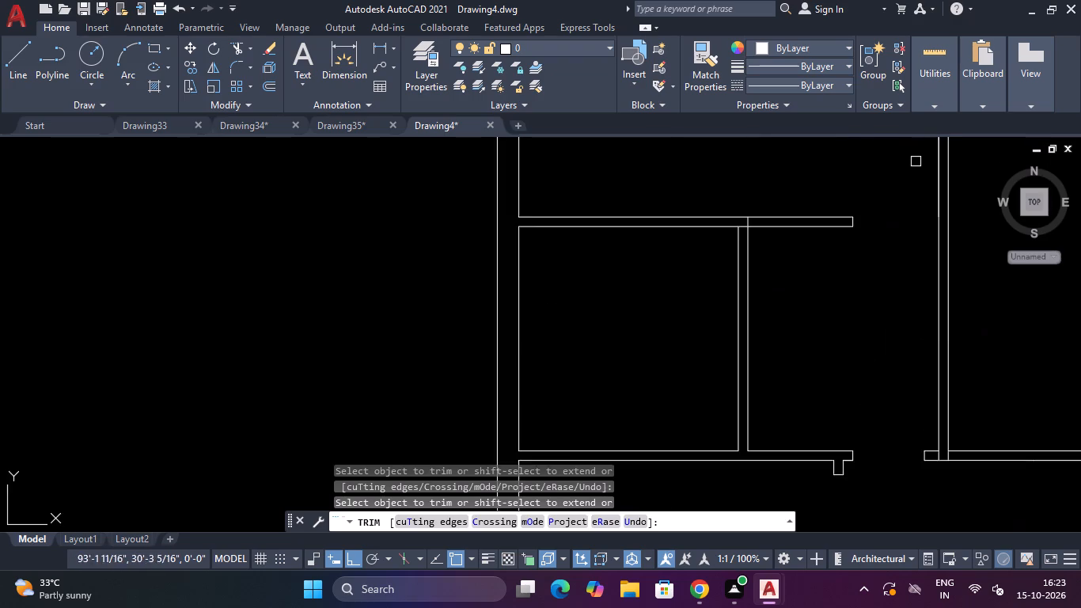
Trim the partition line crossing the top outer wall where the long vertical partition meets it.
scroll(916, 158, "down", 11)
scroll(920, 134, "up", 3)
scroll(904, 202, "down", 3)
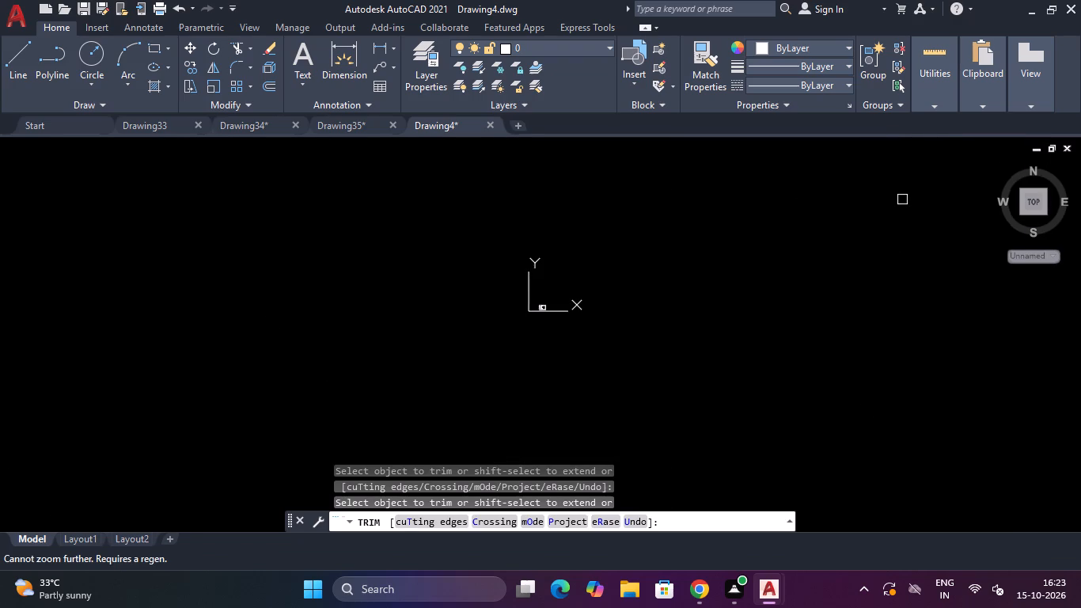
type("Z A")
key("space")
key("Escape")
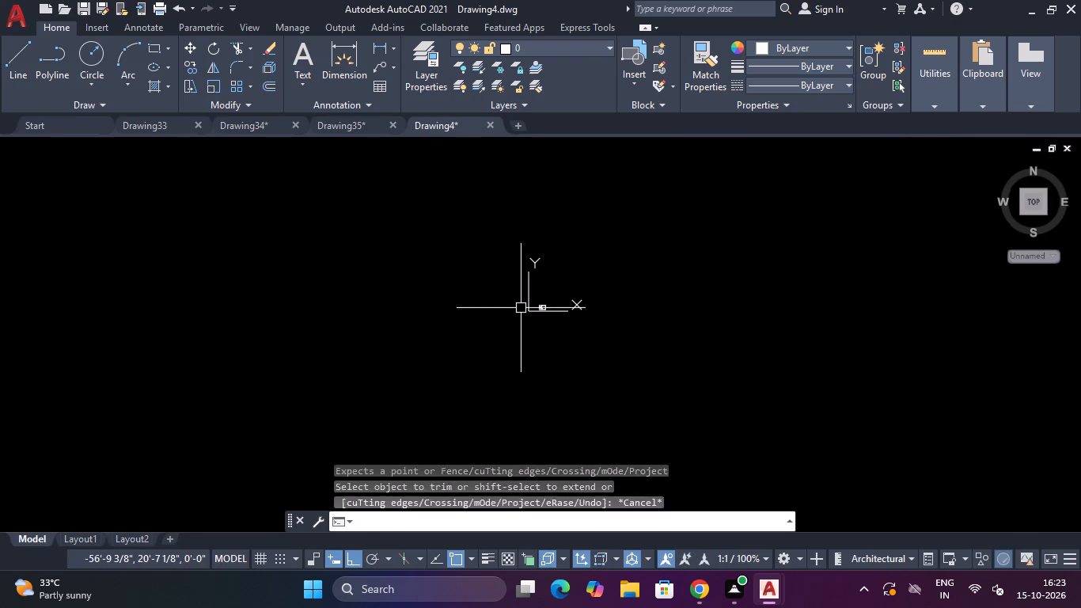
key("Escape")
type("Z A")
key("space")
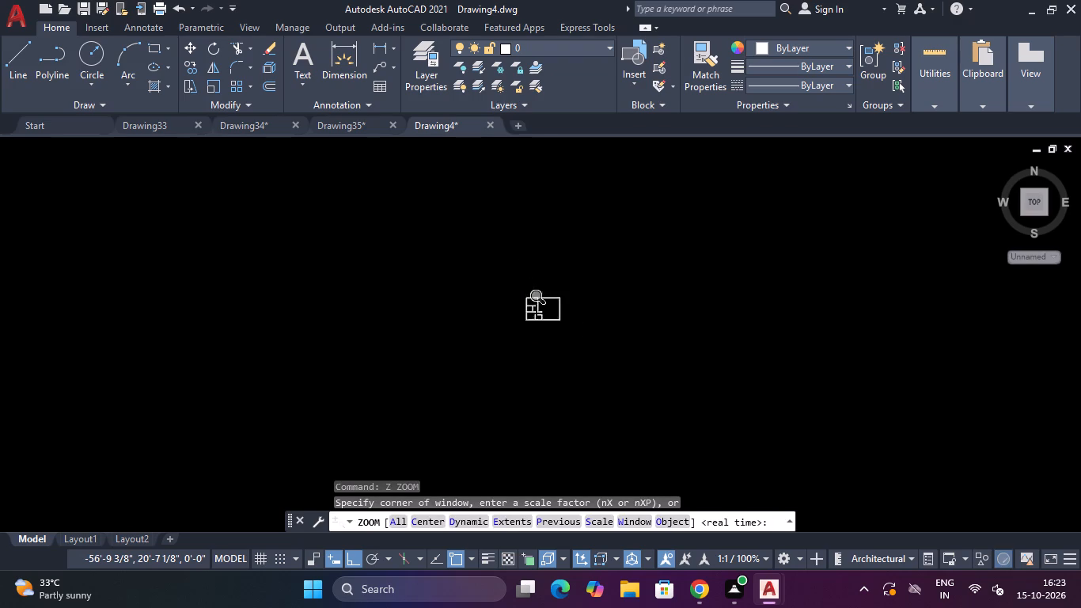
scroll(503, 213, "down", 3)
scroll(480, 184, "up", 2)
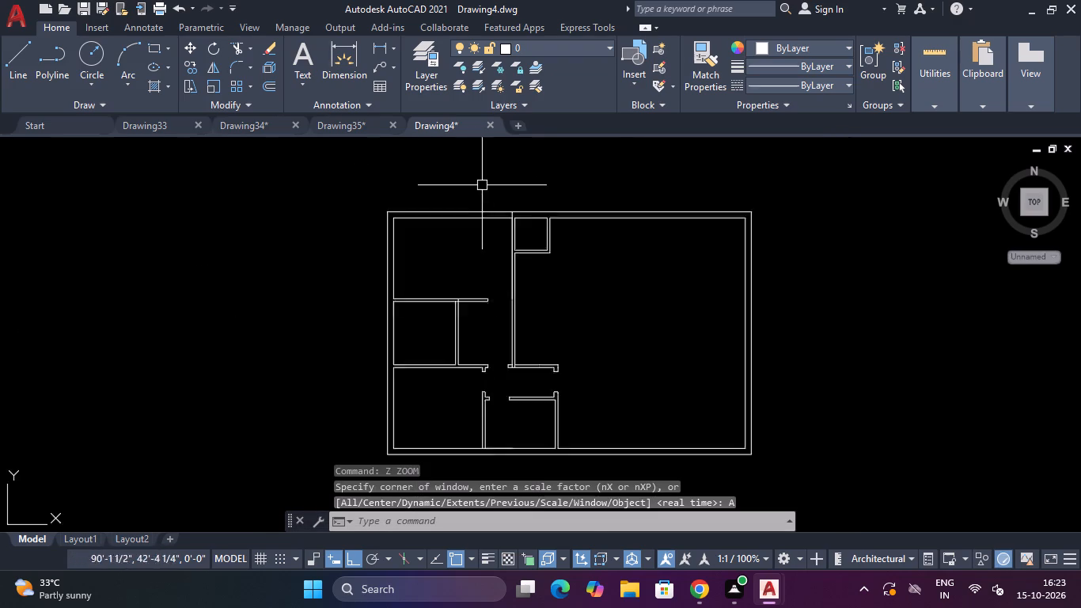
scroll(483, 185, "up", 2)
scroll(558, 256, "up", 2)
type("TR")
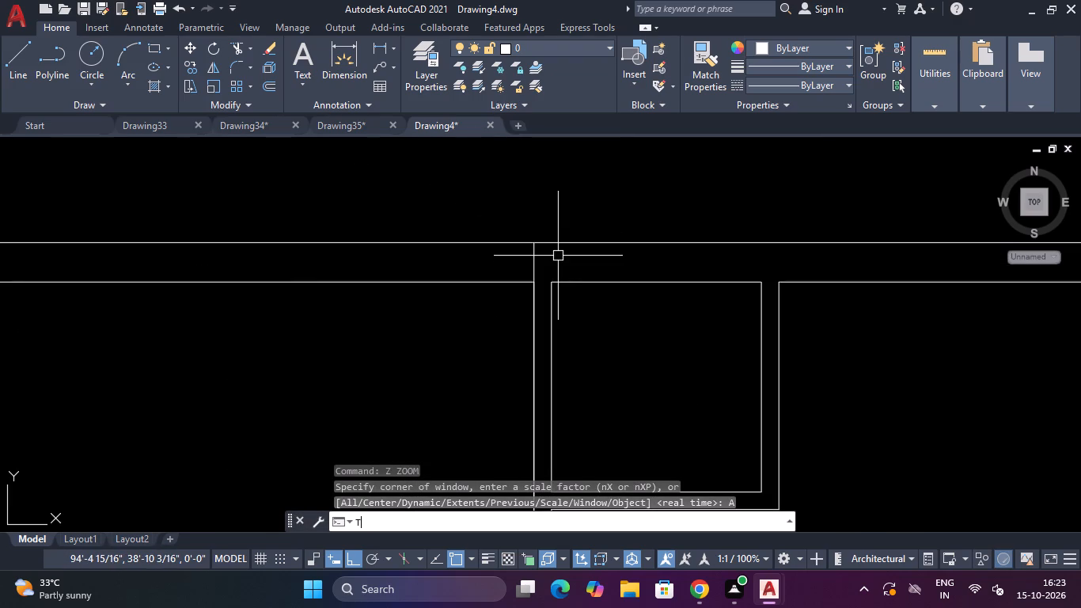
key("space")
left_click(558, 256)
left_click(529, 256)
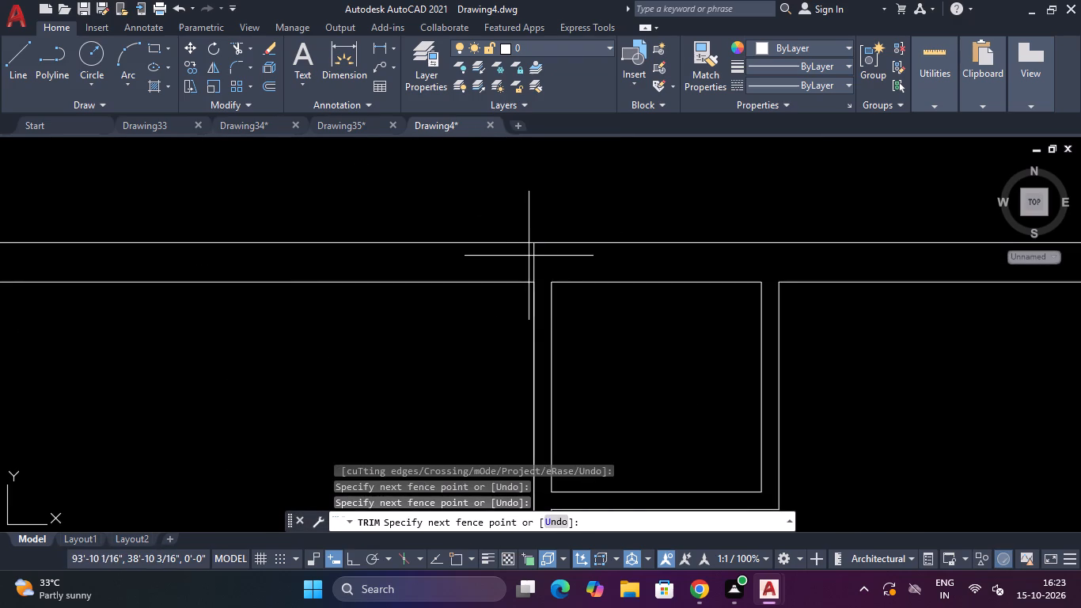
left_click(548, 252)
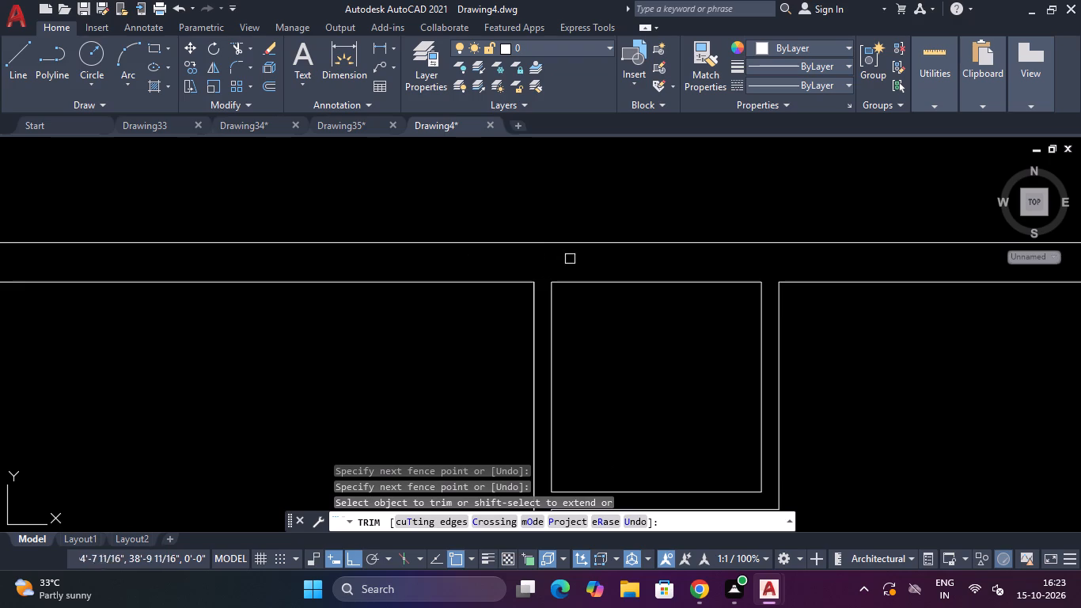
scroll(570, 262, "down", 2)
key("Escape")
key("Escape")
Draw a short line across the small upper room's bottom wall, continuing its east partition's inner face down to the outer corner.
type("L")
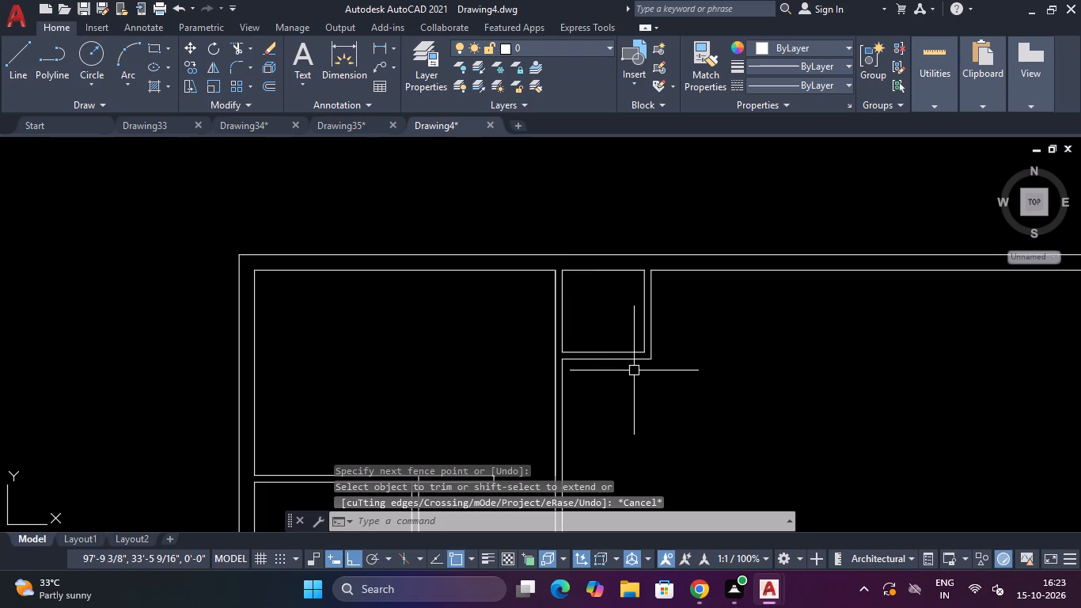
key("space")
scroll(635, 370, "up", 2)
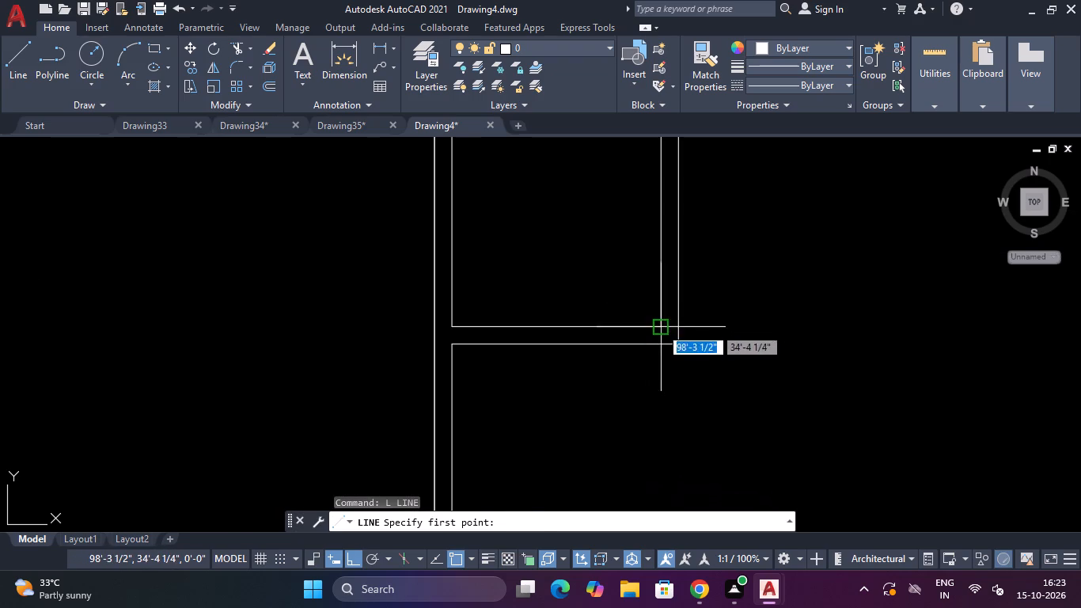
left_click(660, 325)
left_click(658, 346)
key("Escape")
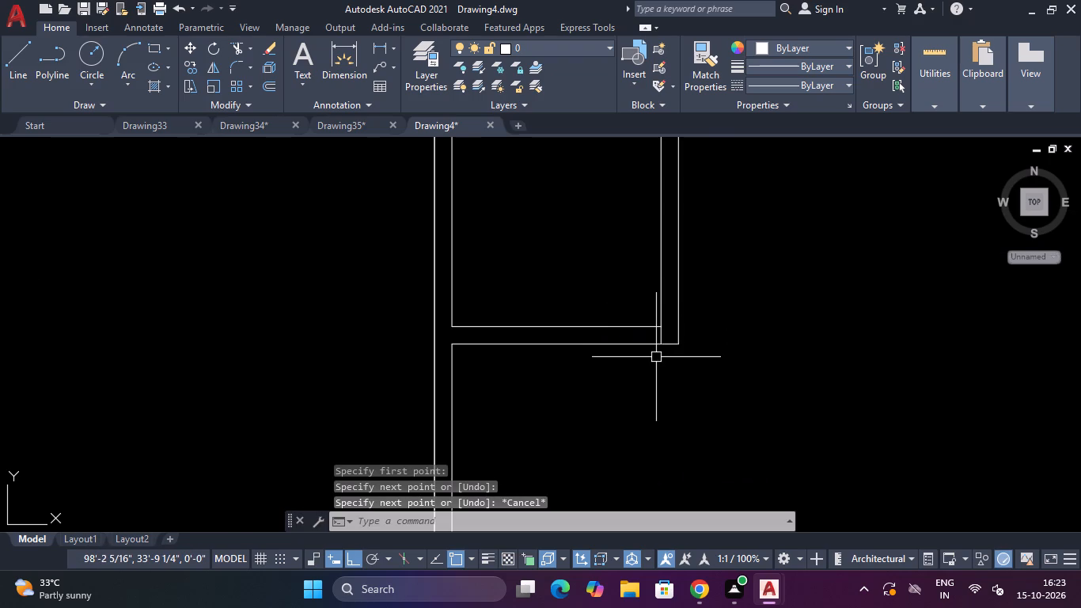
Offset the short line 6" west within the small room's bottom wall as the first door jamb.
type("O")
key("space")
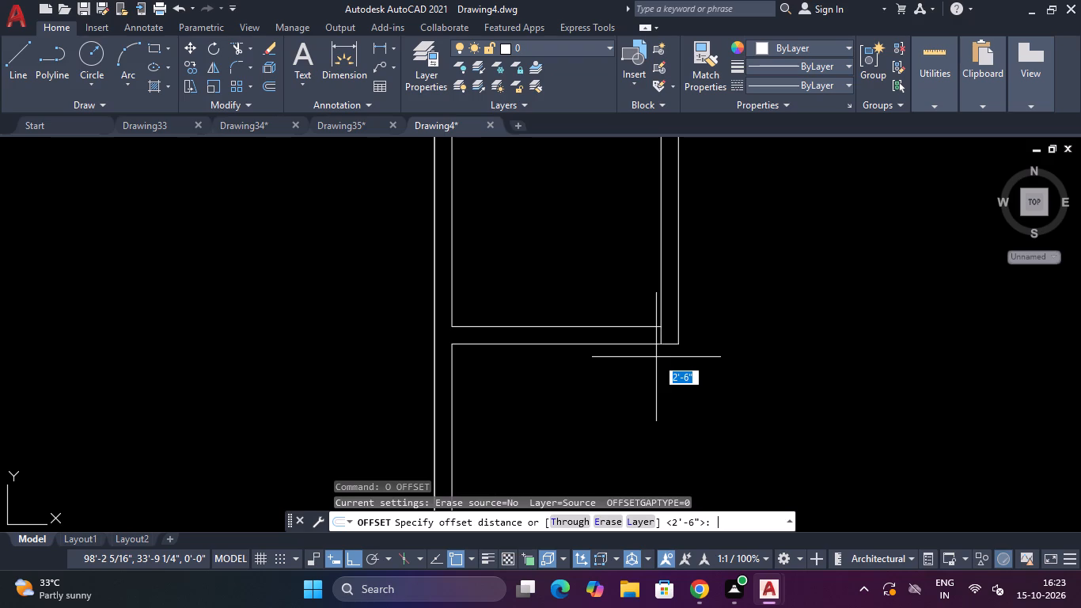
type("6\"")
key("Return")
scroll(656, 357, "up", 2)
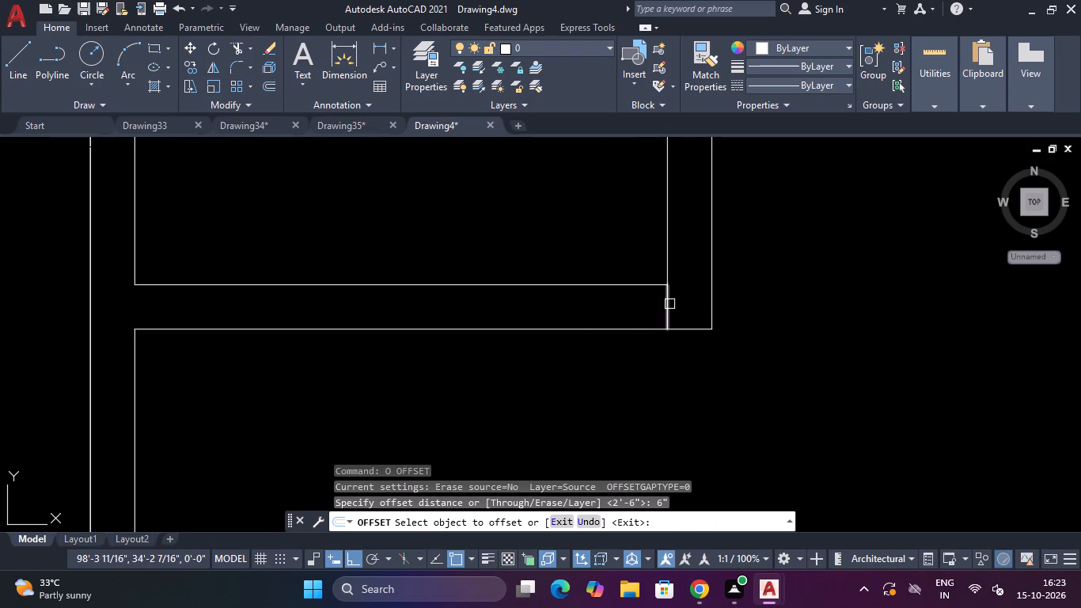
left_click(669, 304)
left_click(577, 312)
key("Escape")
key("Escape")
Offset the new jamb line 1'6" further west to mark the other side of the door opening.
type("O")
key("space")
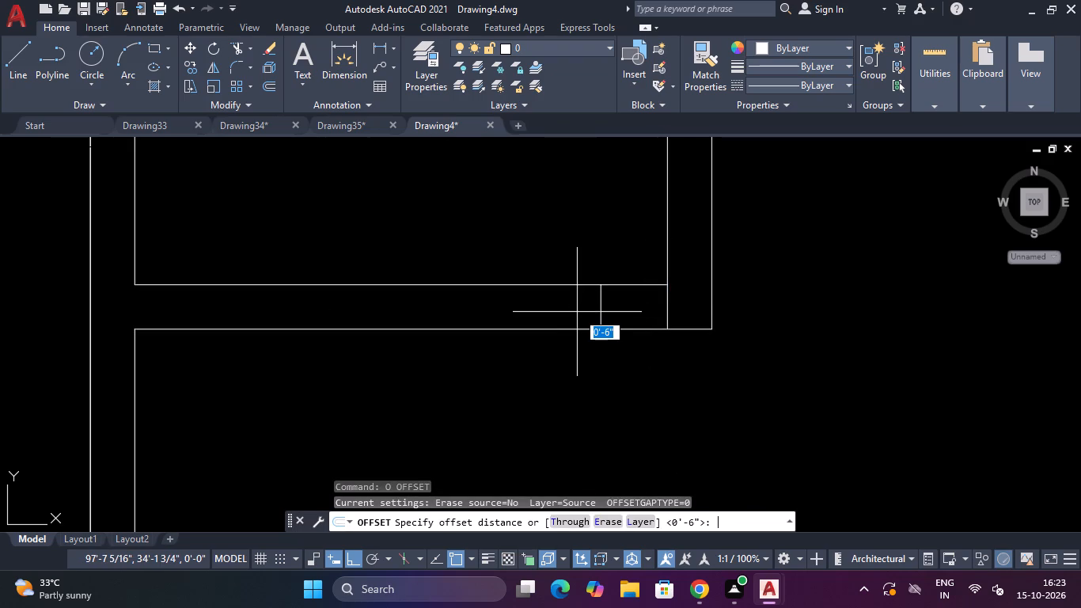
type("1'")
key("6")
type("\"\\")
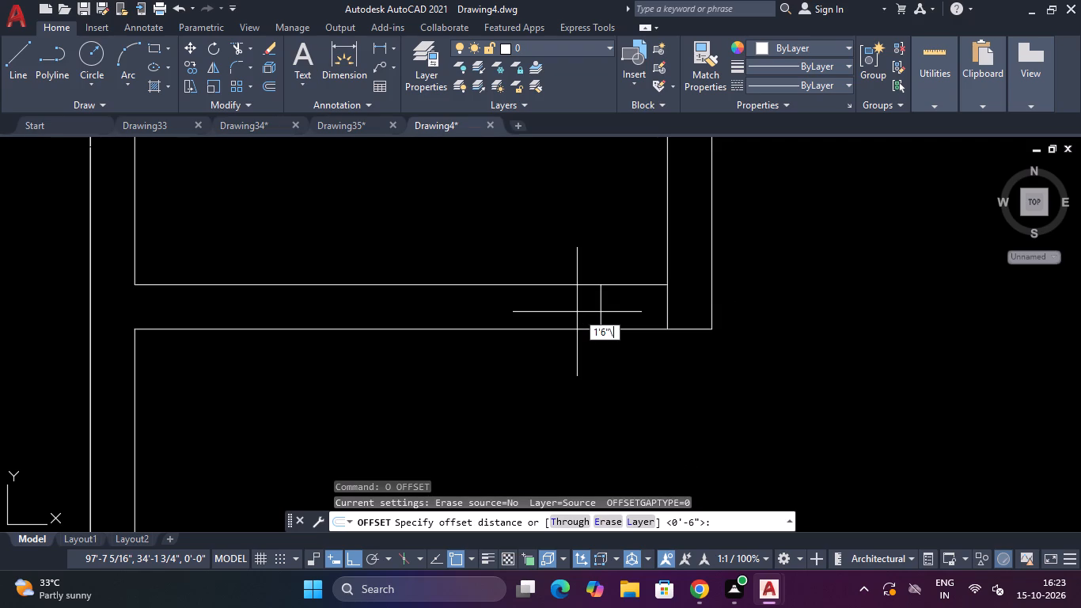
key("BackSpace")
key("Return")
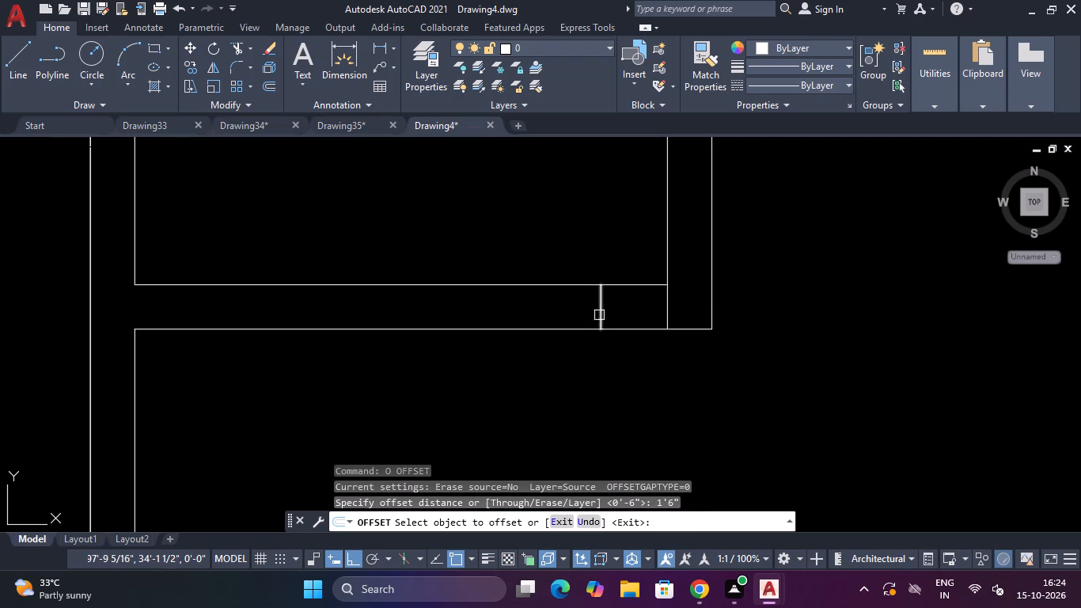
left_click(604, 313)
left_click(527, 313)
key("Escape")
key("Escape")
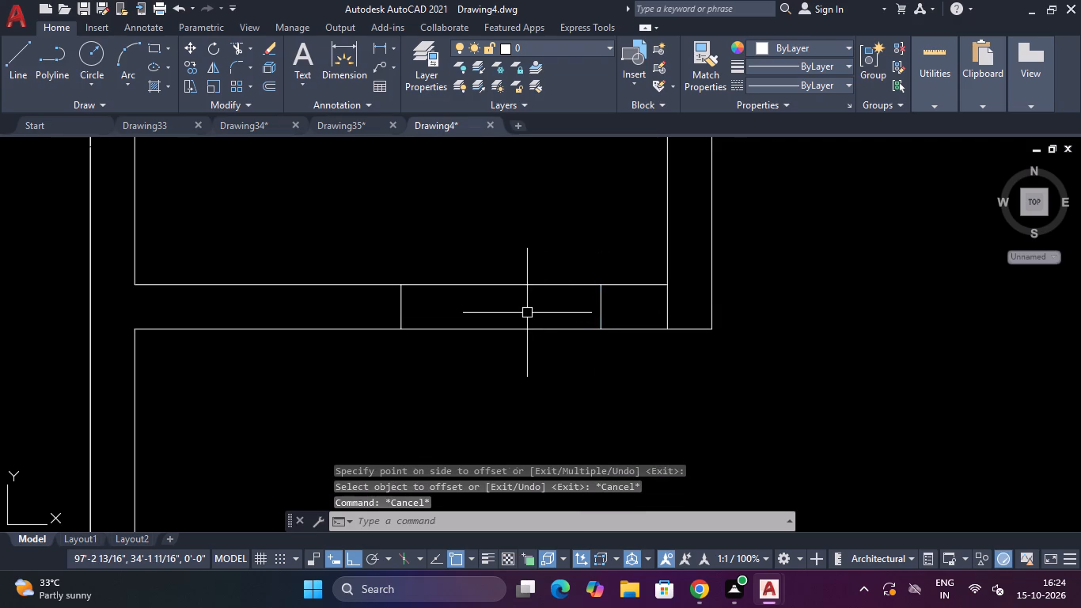
Trim both wall faces between the jamb lines to open the doorway, and trim the short line at the wall corner.
type("TR")
key("space")
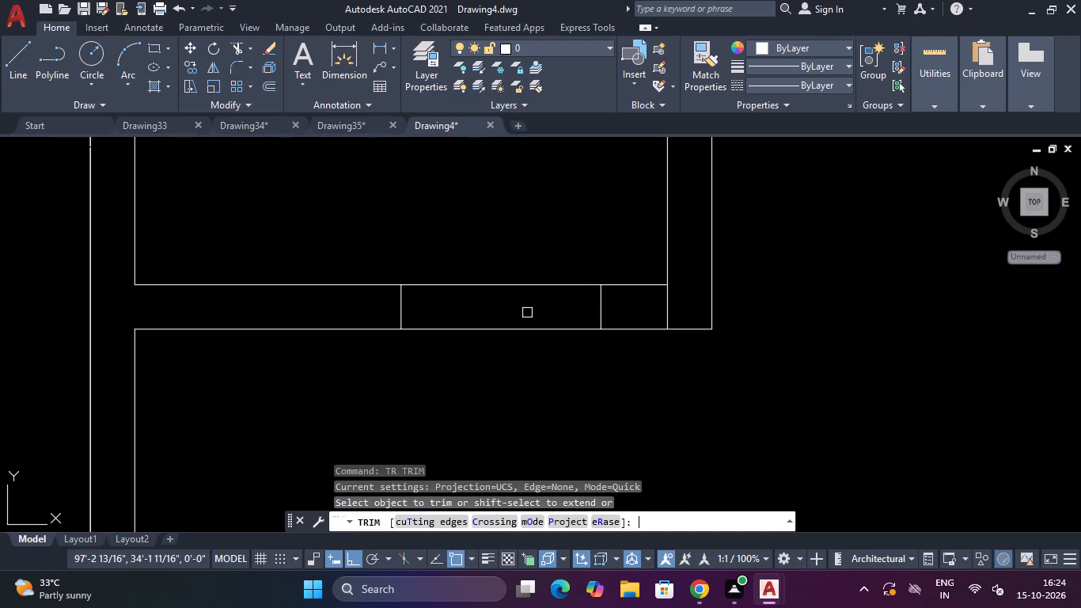
left_click(529, 363)
left_click(529, 249)
left_click(659, 306)
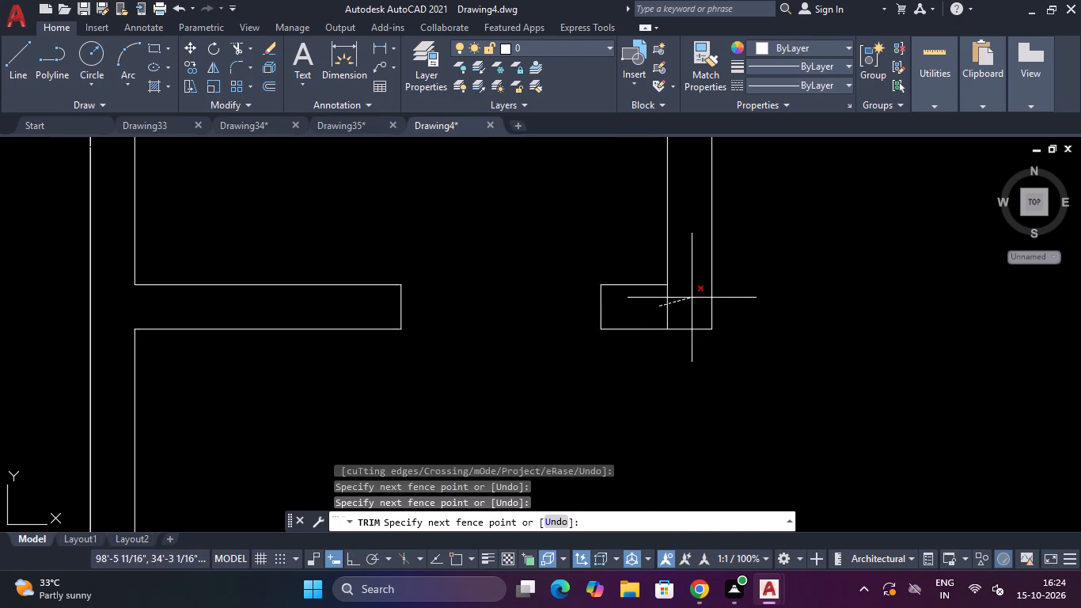
left_click(692, 298)
scroll(678, 291, "down", 6)
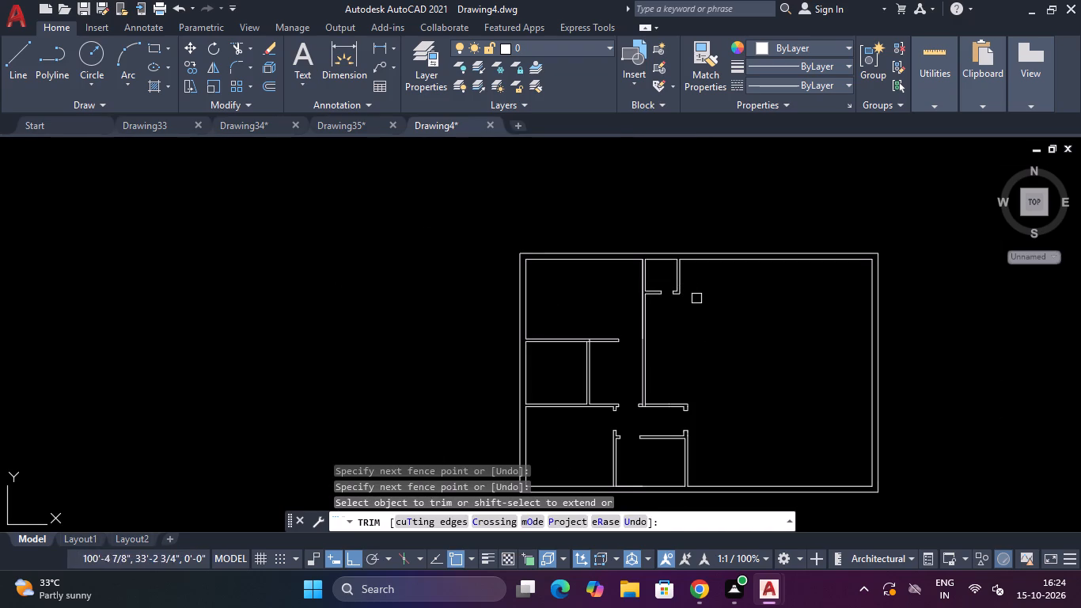
scroll(710, 291, "down", 1)
scroll(709, 307, "up", 1)
key("Escape")
key("Escape")
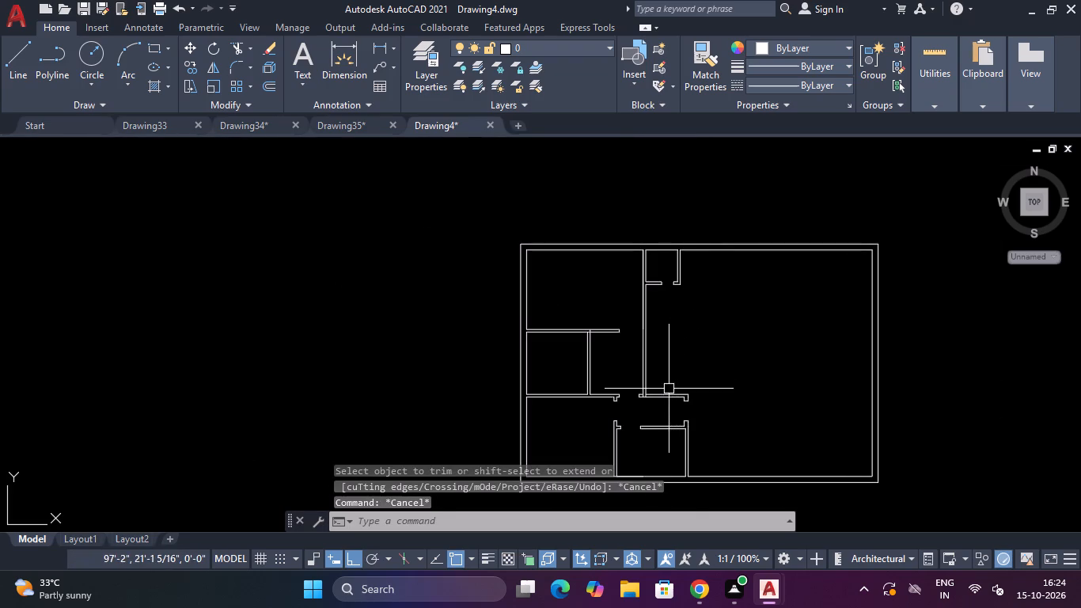
Trim the long vertical partition's two face lines where they cross the horizontal wall at its lower end.
scroll(669, 389, "up", 3)
scroll(601, 420, "up", 3)
key("space")
left_click(568, 418)
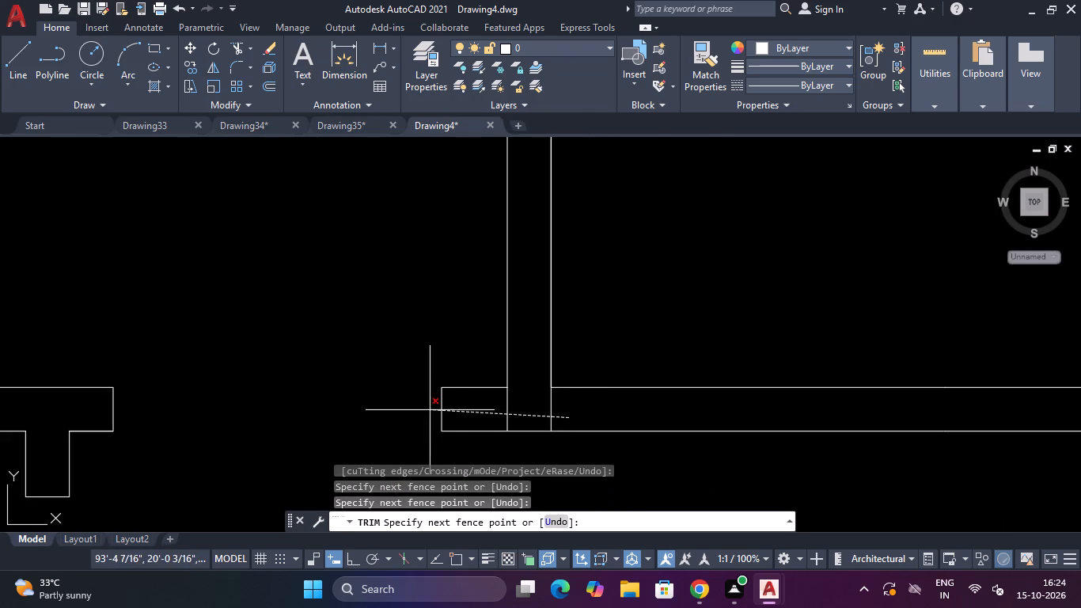
left_click(494, 412)
scroll(514, 399, "down", 4)
scroll(553, 332, "up", 1)
key("Escape")
key("Escape")
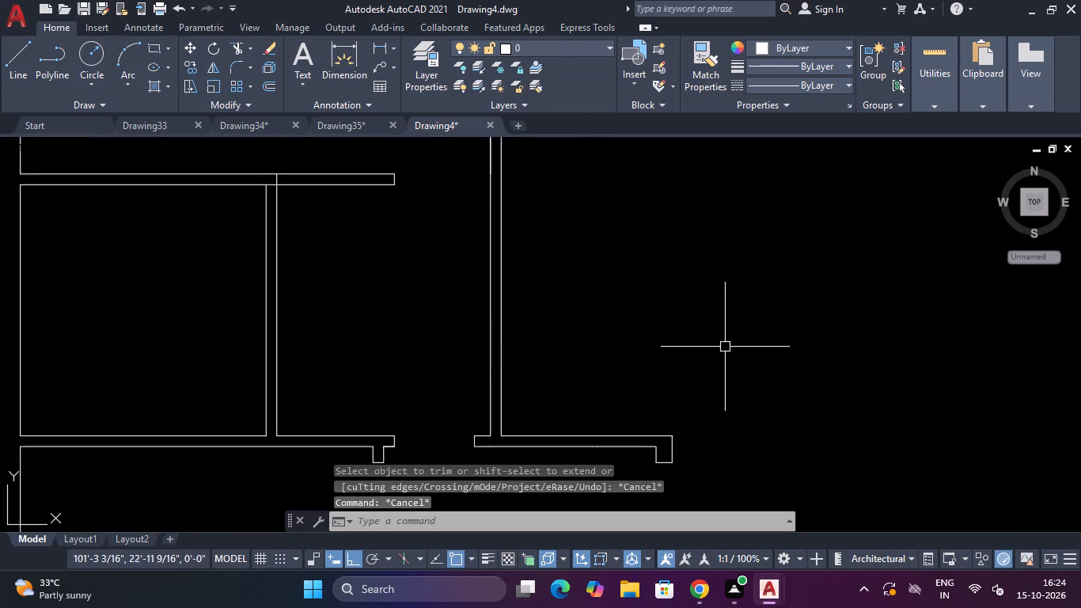
Draw a 3' vertical line up from the horizontal wall's top face, just east of the long vertical partition.
scroll(726, 336, "down", 1)
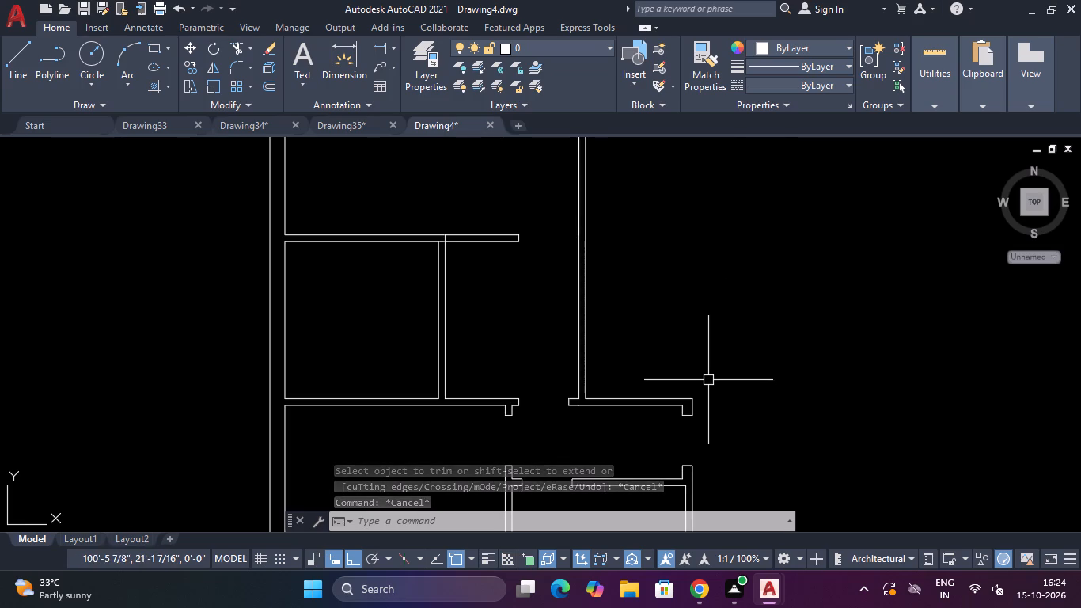
key("l")
key("space")
left_click(614, 399)
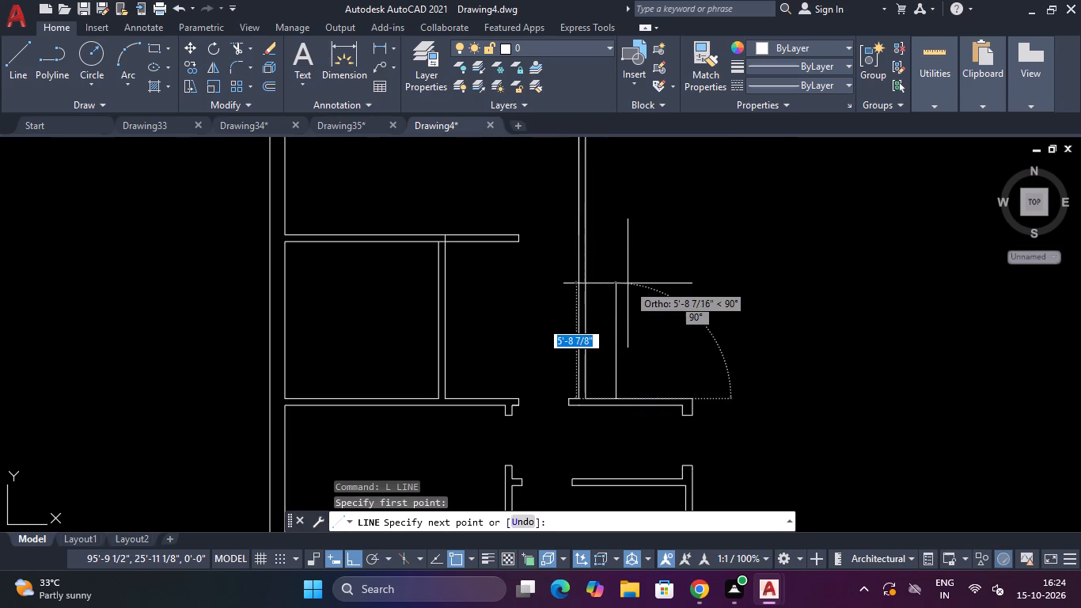
type("3'")
key("Return")
key("Escape")
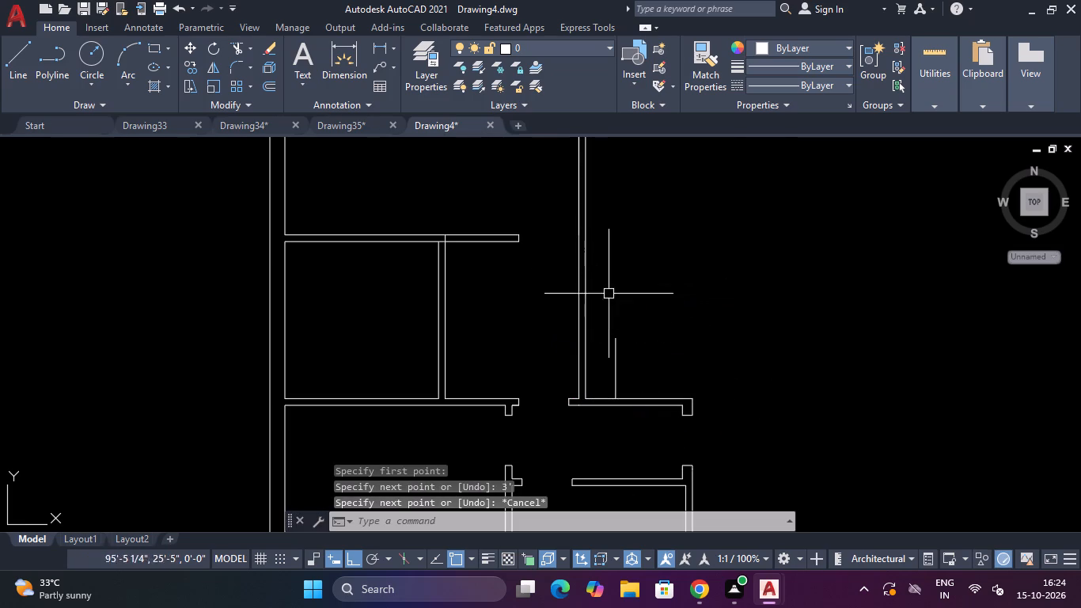
Copy the horizontal wall east of the long partition, with its end return, straight up to just above the 3' line.
left_click(715, 329)
left_click(657, 427)
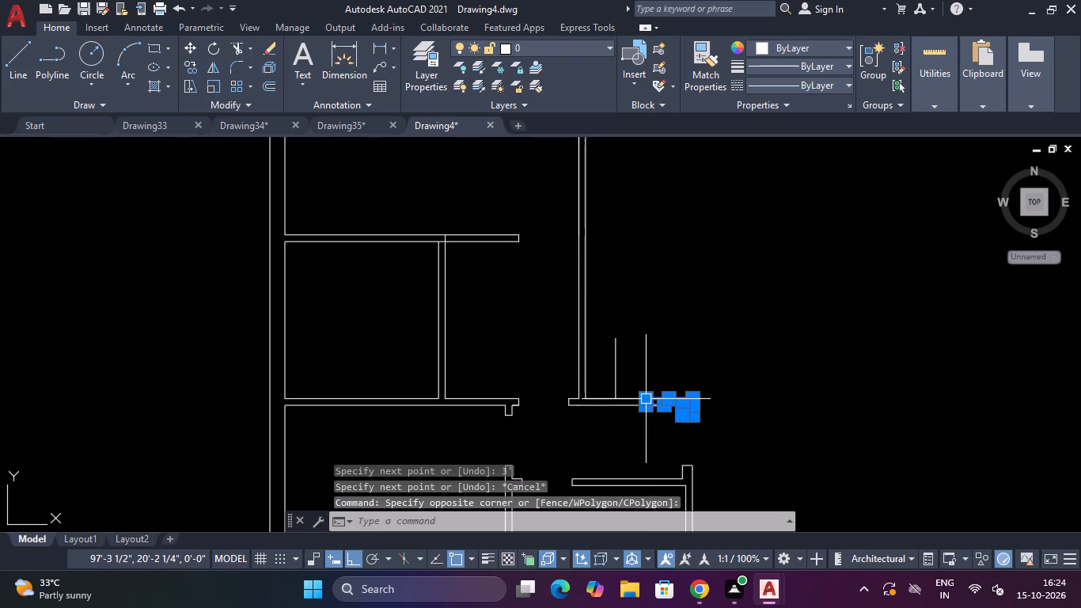
scroll(647, 399, "up", 5)
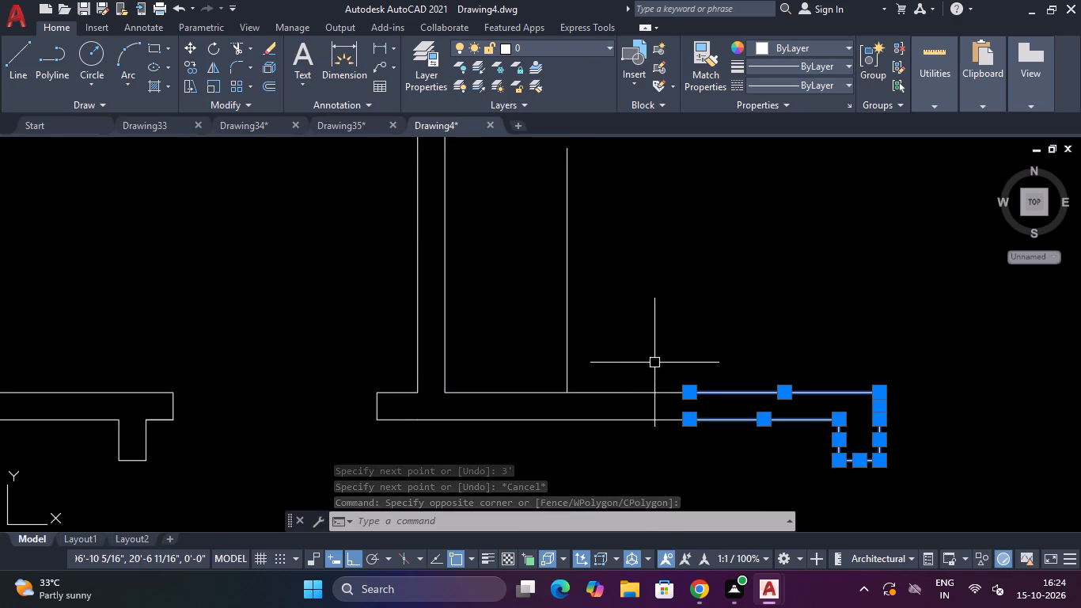
left_click(656, 362, "shift")
left_click(616, 433, "shift")
scroll(621, 404, "down", 2)
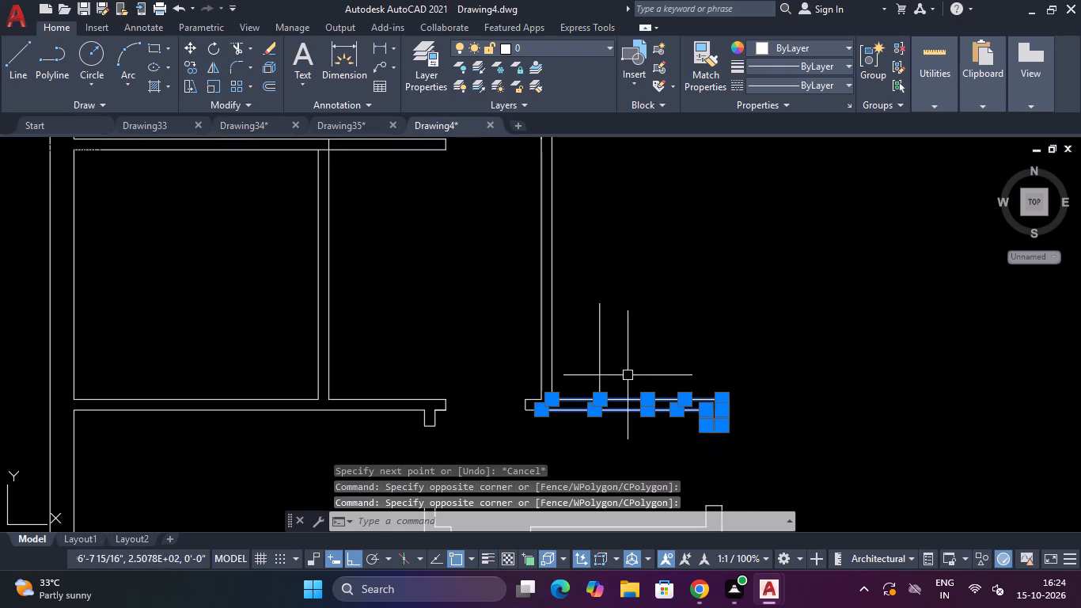
type("CO")
key("Return")
scroll(540, 410, "up", 2)
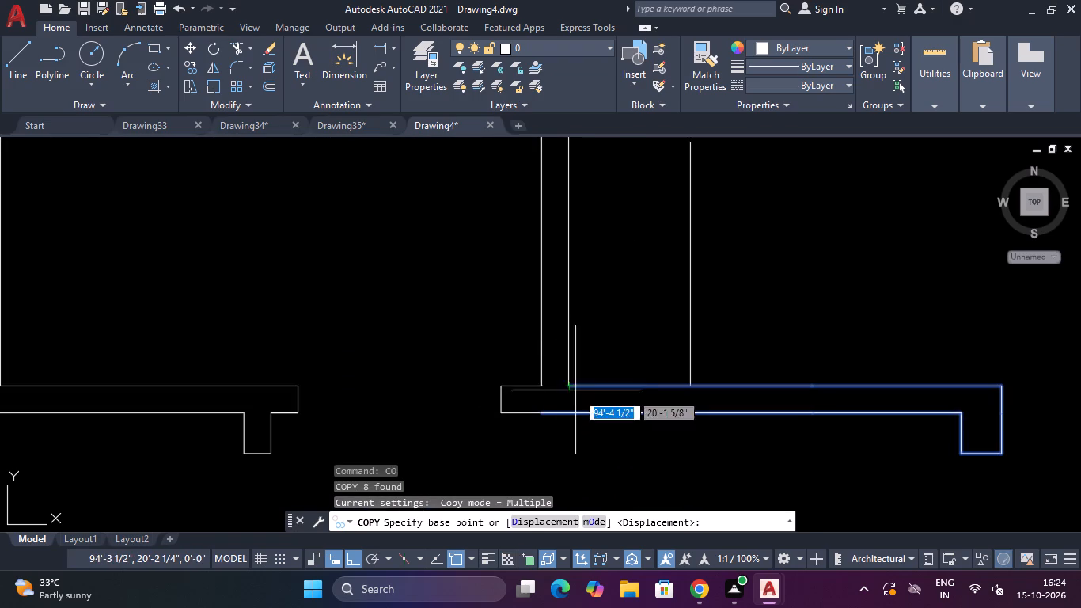
left_click(571, 412)
scroll(581, 408, "down", 3)
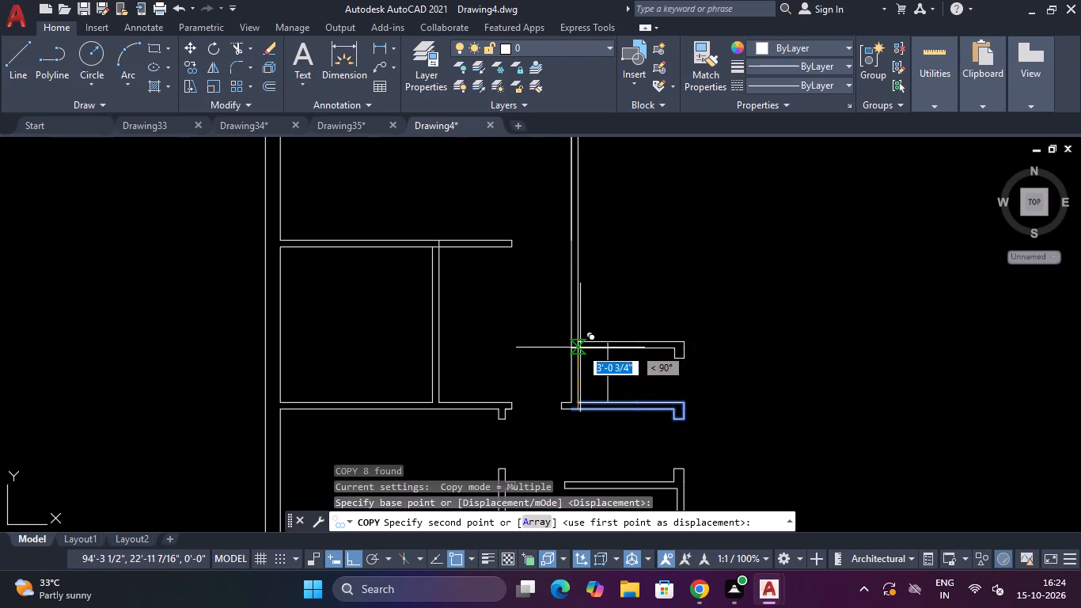
scroll(578, 334, "up", 2)
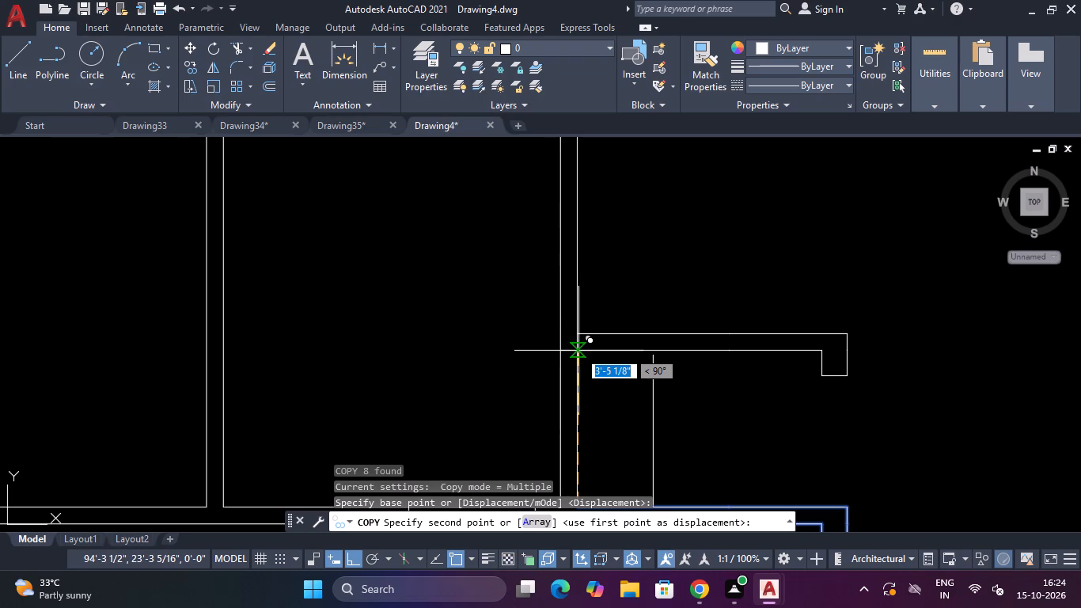
left_click(582, 344)
key("Escape")
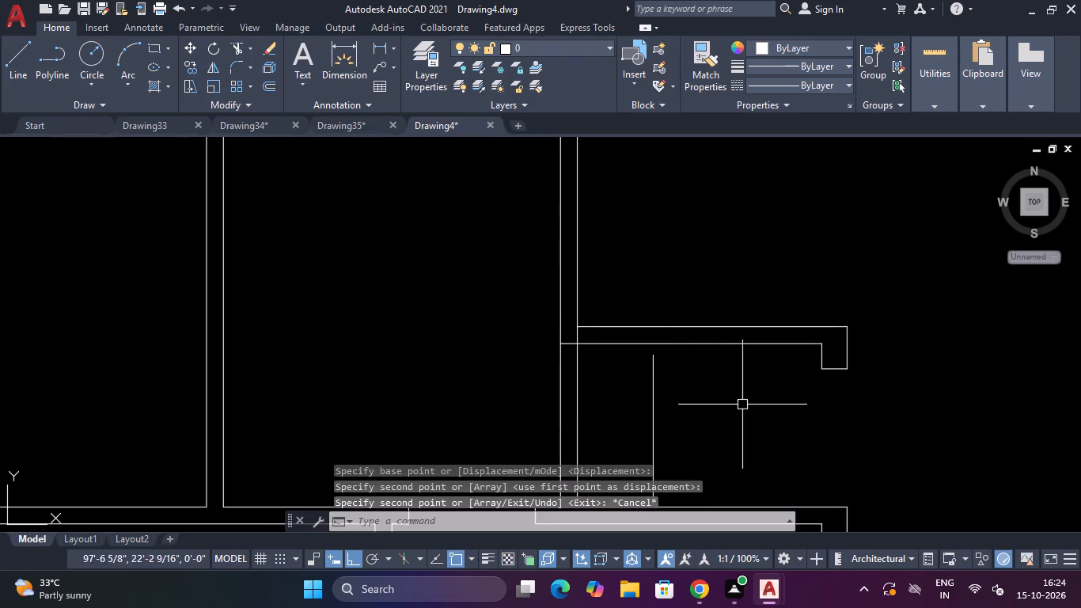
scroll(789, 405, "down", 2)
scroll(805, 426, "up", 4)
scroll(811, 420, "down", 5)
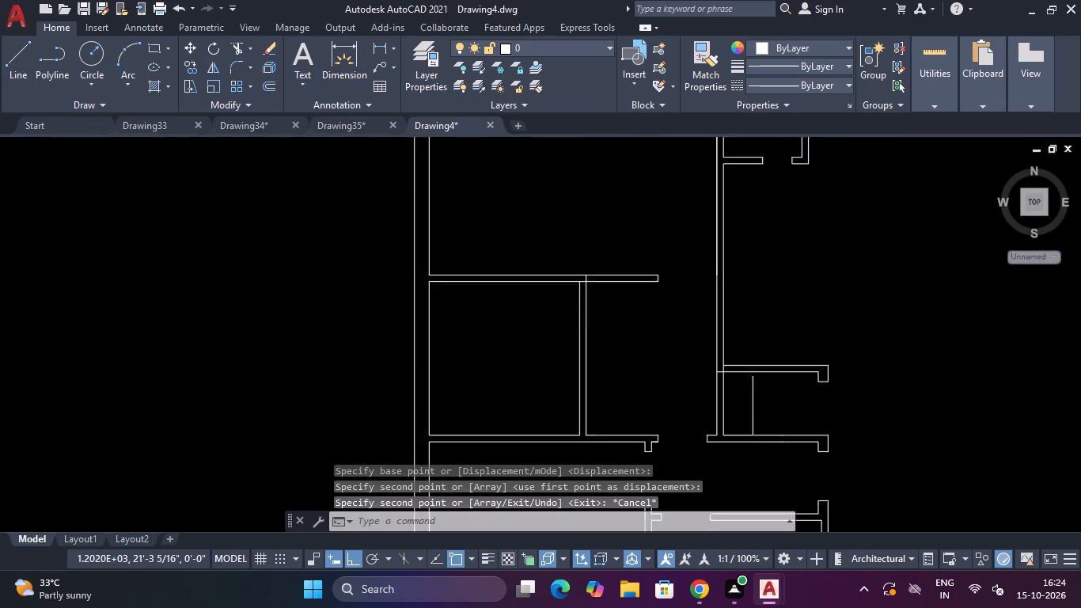
Draw a return 6" high and 4" wide up from the east end of the lower horizontal wall's top face.
scroll(841, 454, "up", 1)
type("L")
key("space")
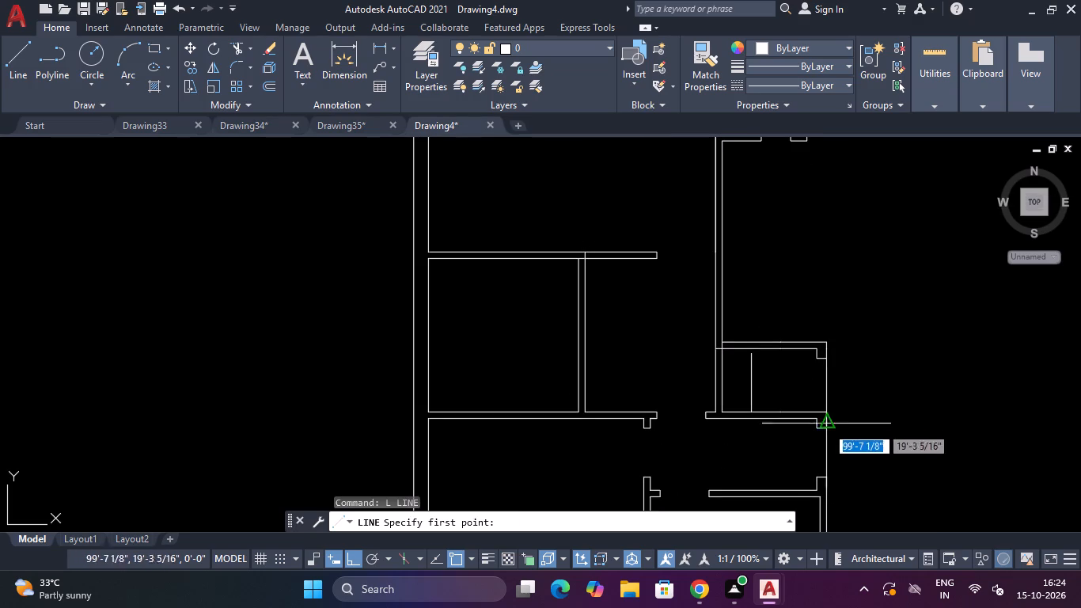
scroll(823, 411, "up", 4)
left_click(839, 424)
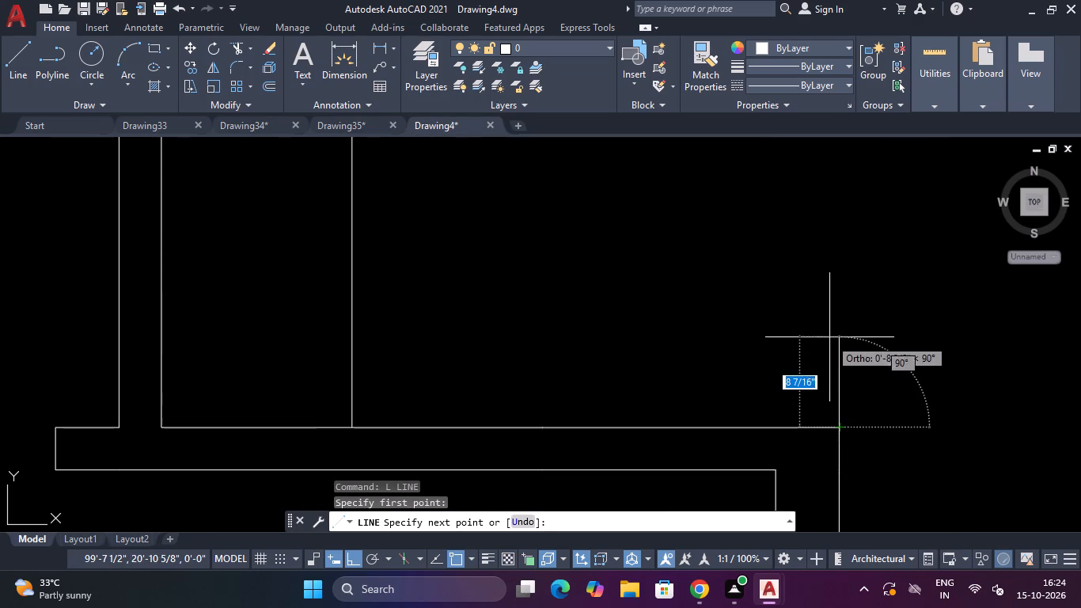
type("6\"")
key("Return")
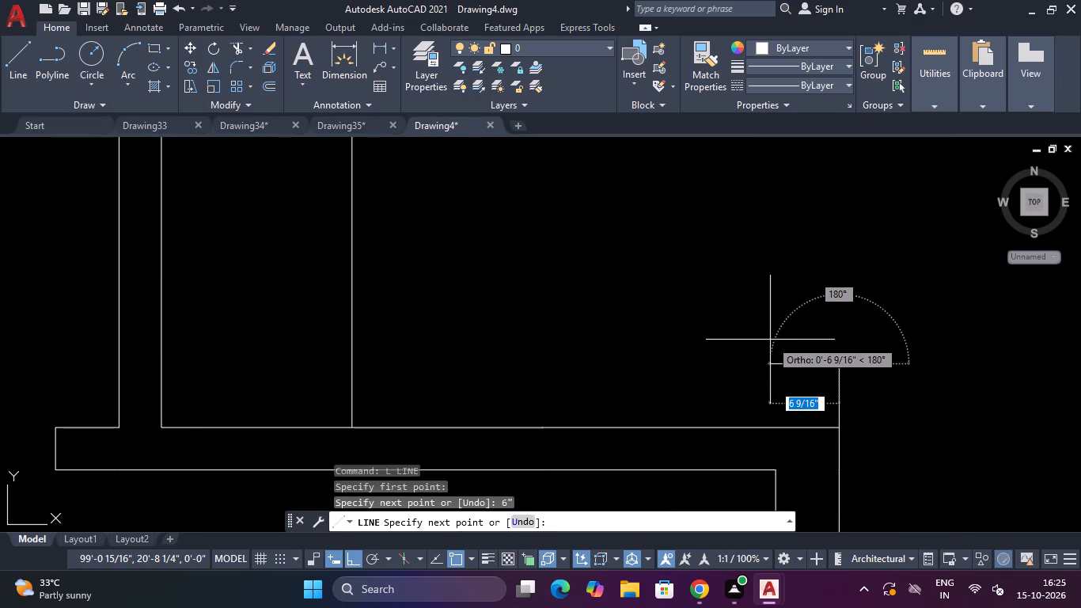
type("4\"")
key("Return")
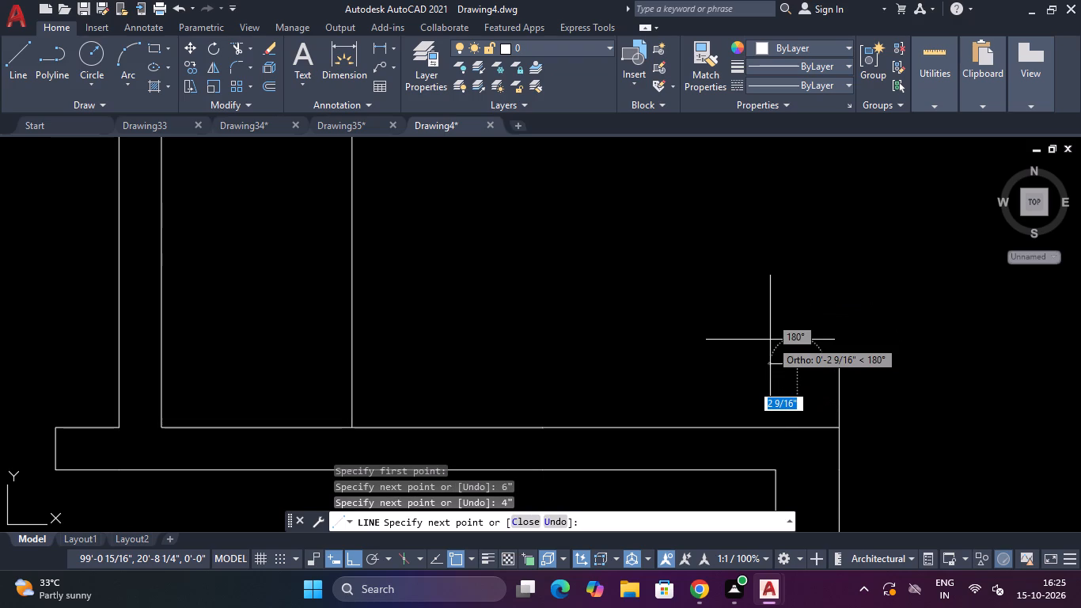
left_click(796, 426)
key("grave")
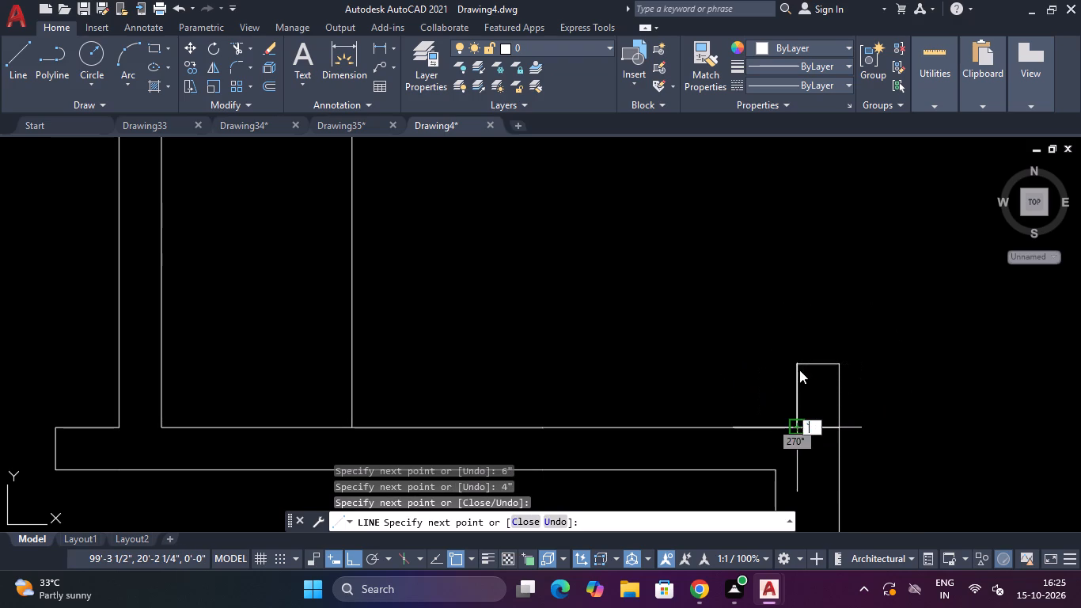
scroll(799, 370, "down", 5)
key("Escape")
scroll(799, 325, "up", 3)
scroll(816, 347, "down", 2)
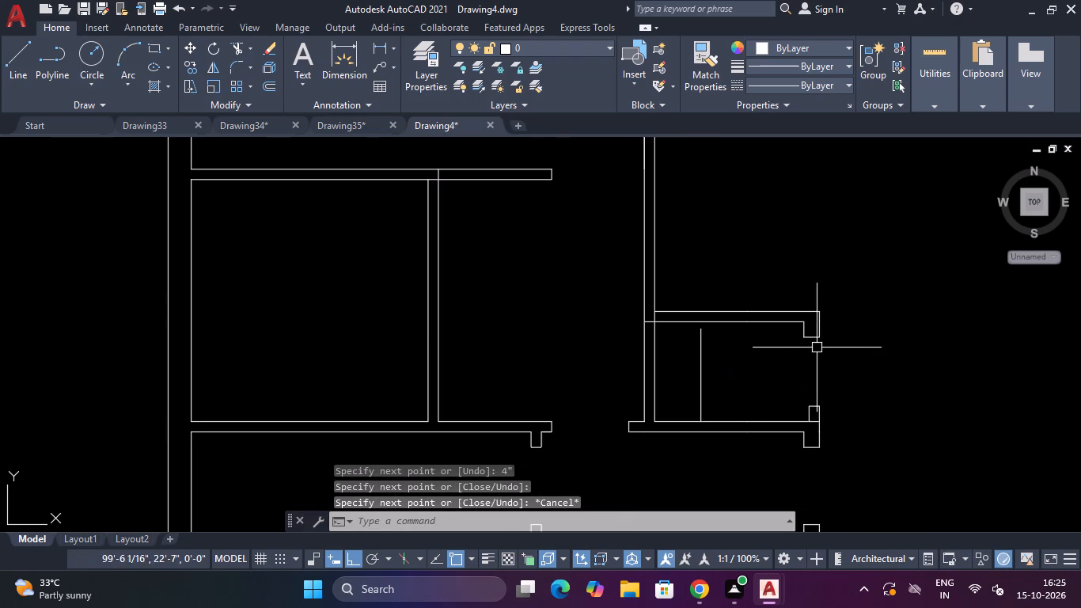
Measure the opening between the upper wall's end return and the new return below it.
left_click(934, 139)
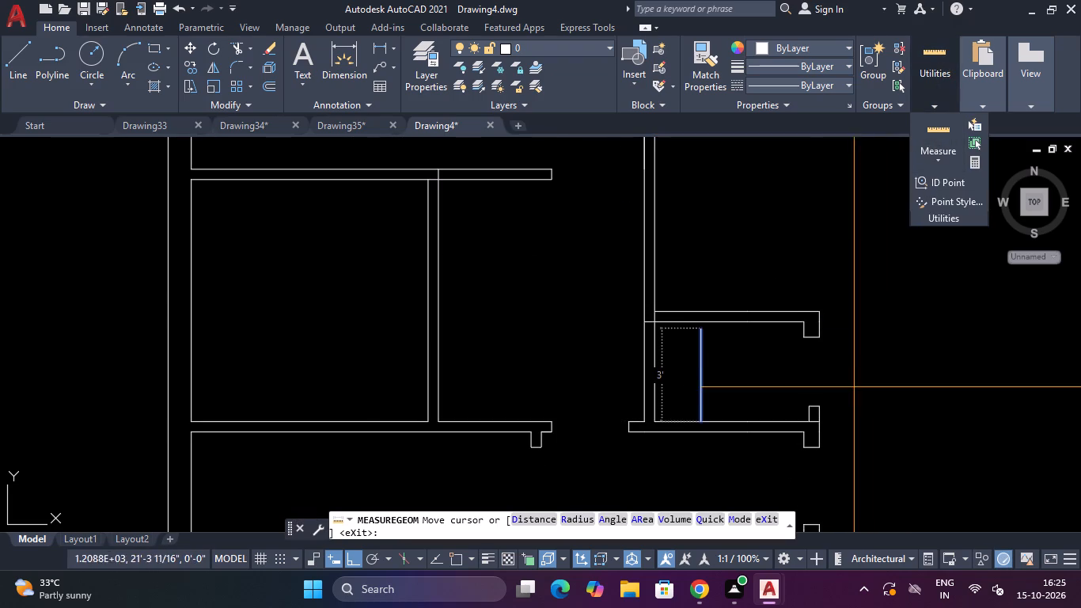
scroll(814, 373, "up", 2)
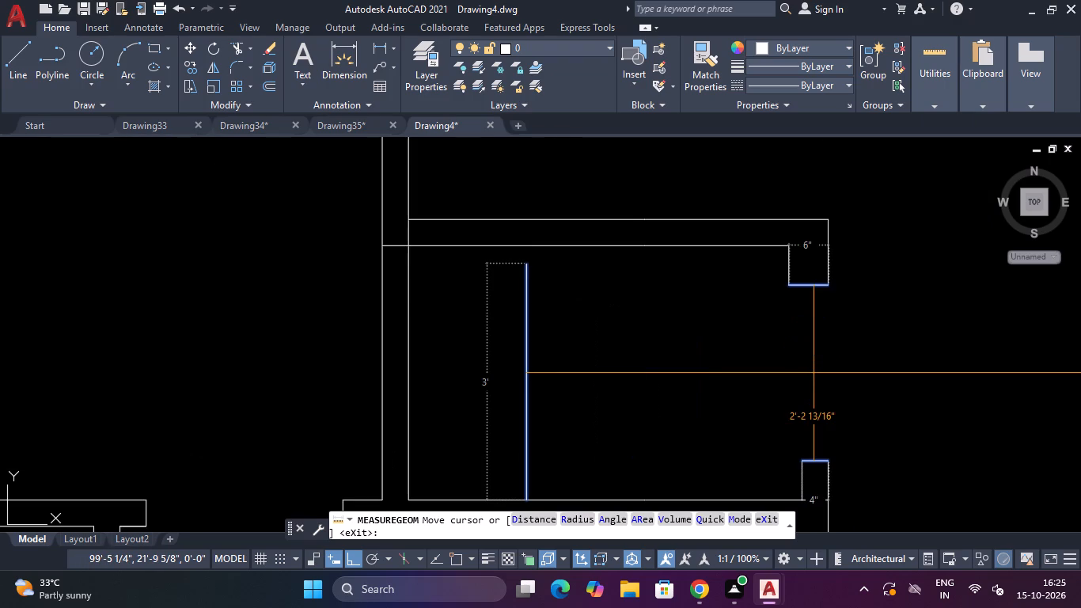
key("Escape")
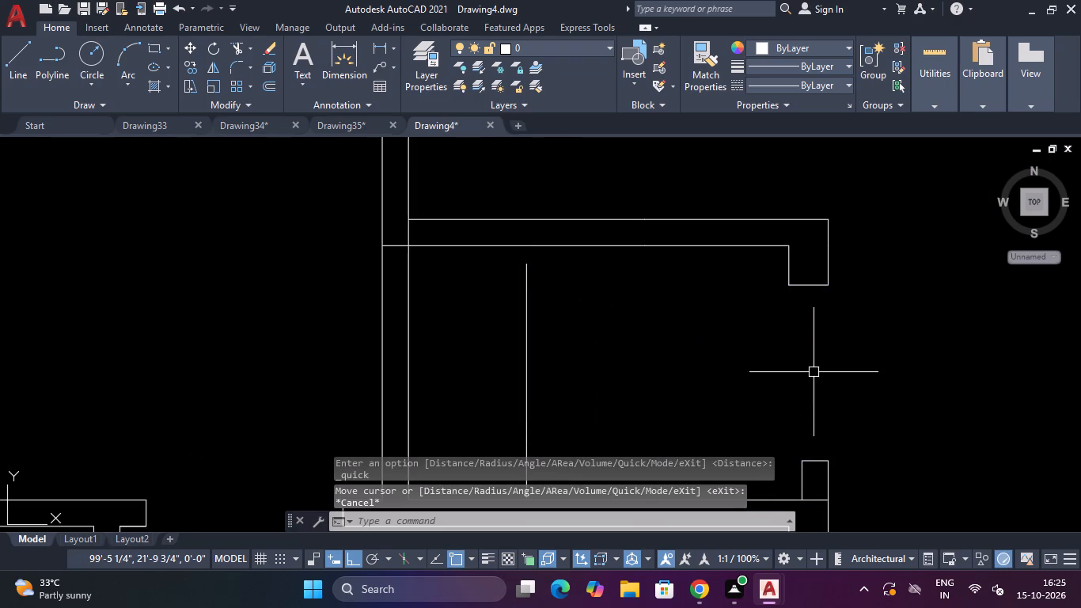
type("DLI")
key("space")
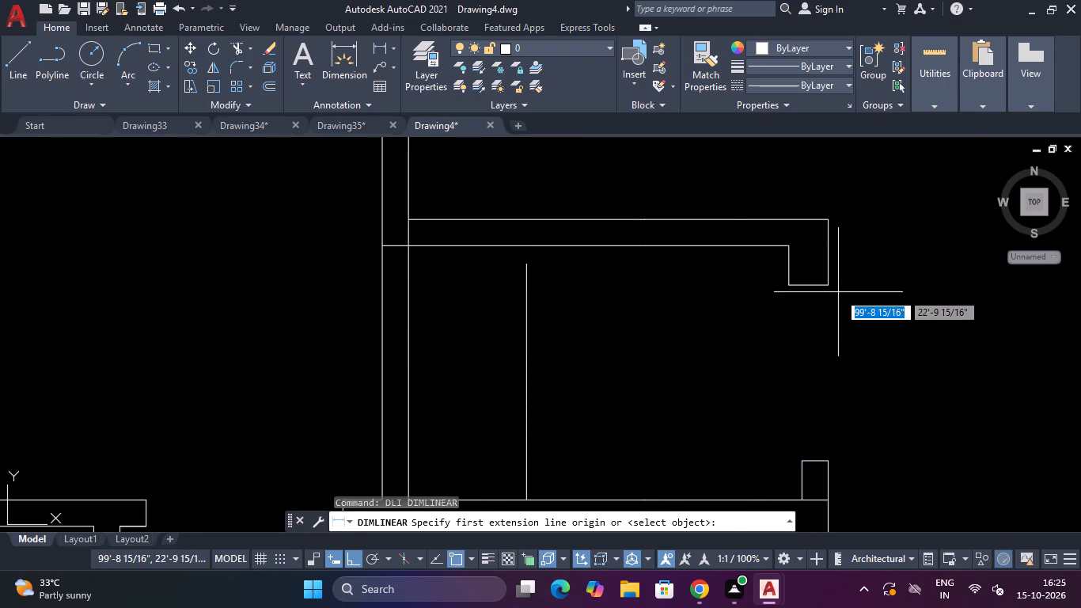
left_click(829, 289)
left_click(825, 457)
key("Escape")
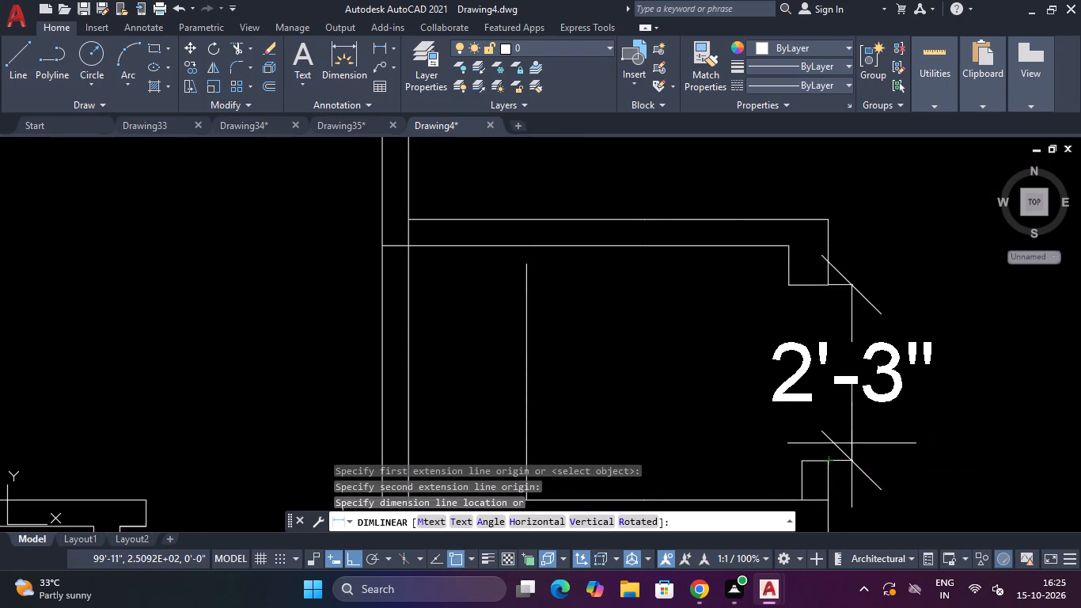
Trim the overlapping face lines where the copied horizontal wall meets the long vertical partition.
scroll(817, 355, "down", 3)
scroll(719, 337, "up", 3)
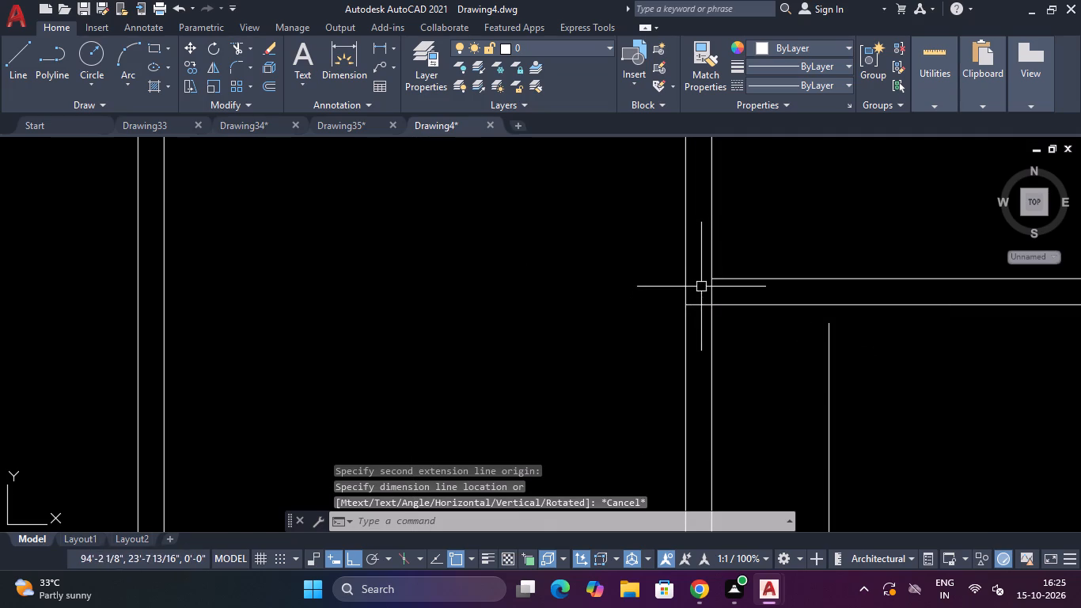
type("TR")
key("space")
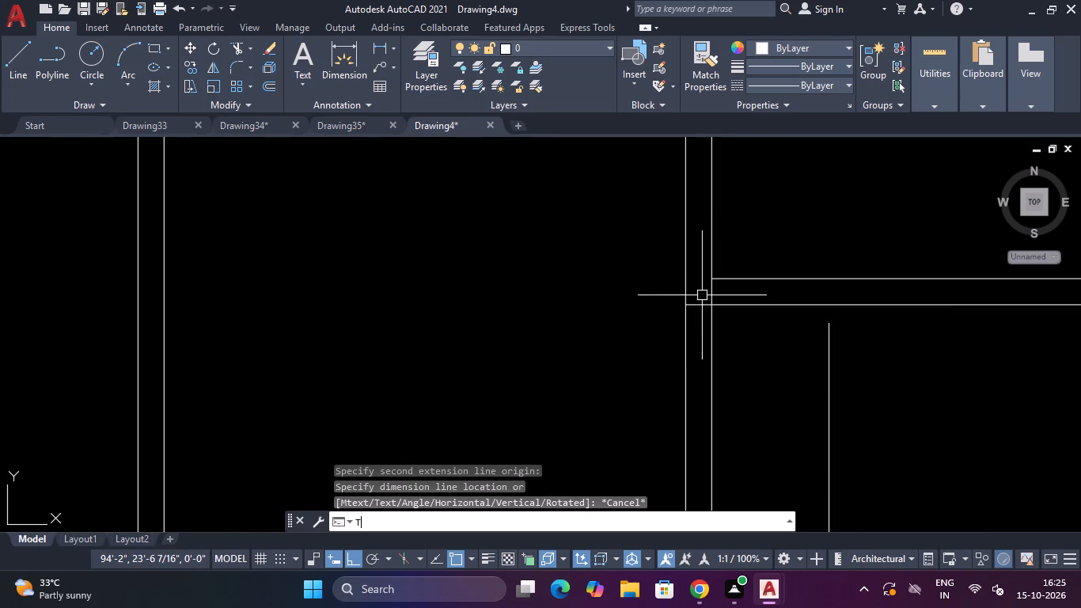
left_click(702, 295)
left_click(698, 306)
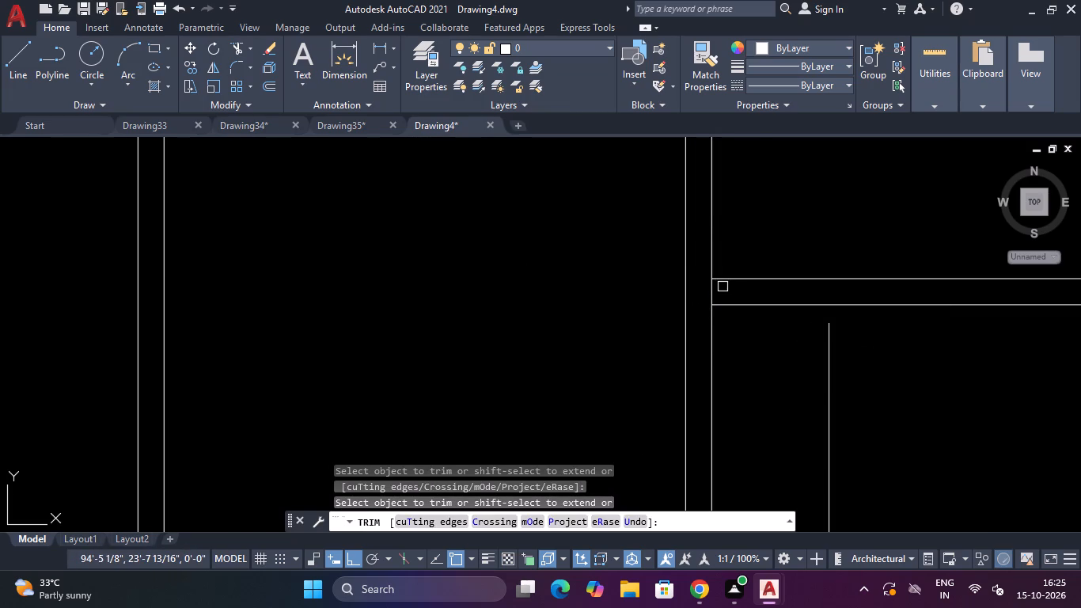
left_click(719, 287)
left_click(709, 287)
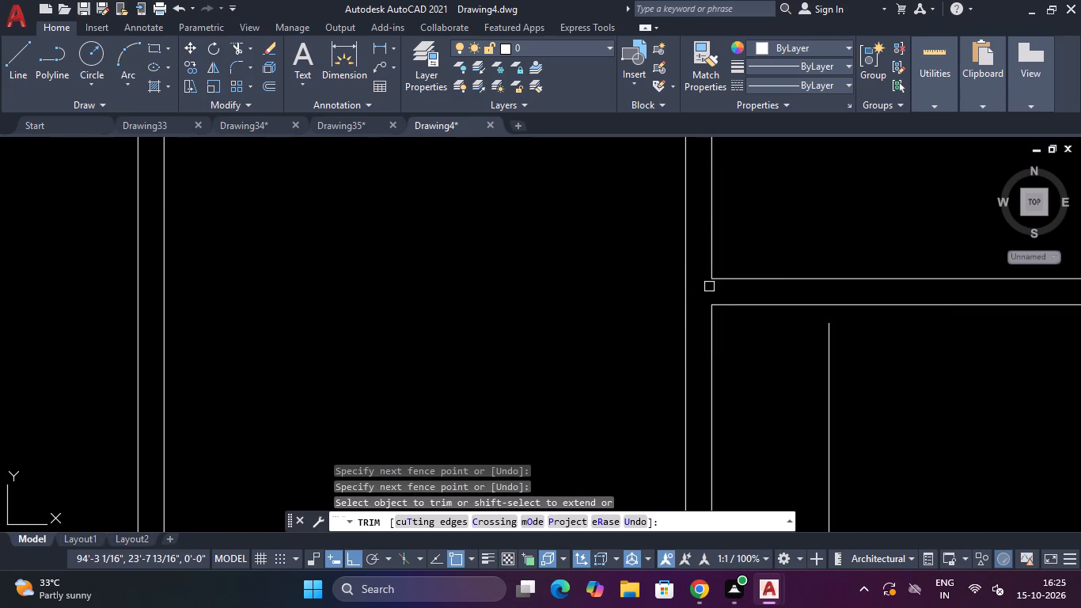
Extend the 3' vertical line up to the underside of the copied horizontal wall.
scroll(709, 288, "down", 4)
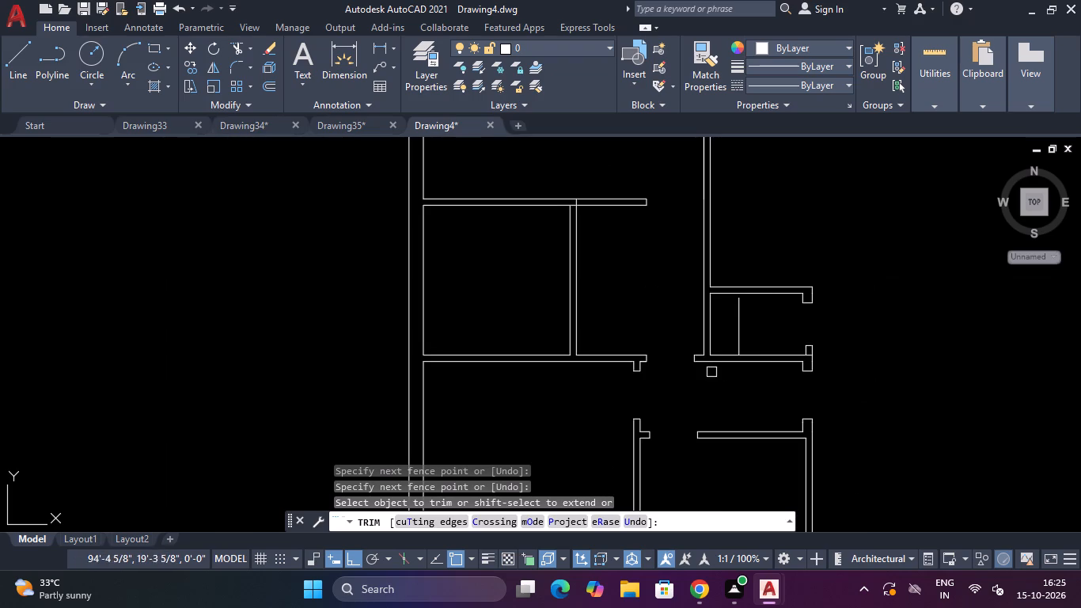
left_click(742, 319, "shift")
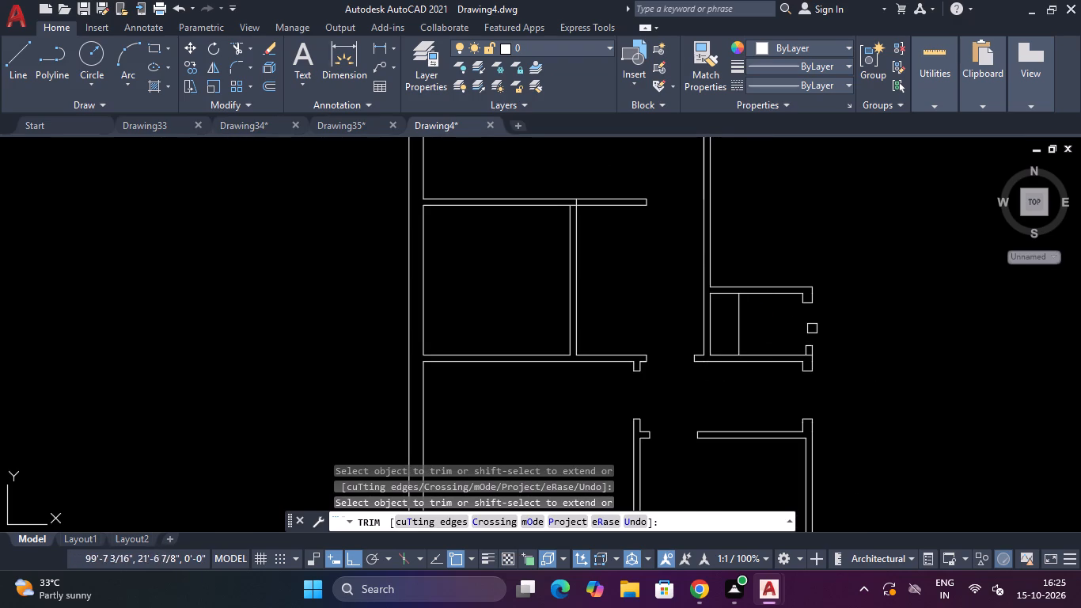
Trim the lower wall's top face line across the base of the new 4" return.
scroll(812, 363, "up", 5)
left_click_drag(799, 346, 792, 338)
left_click(782, 281)
scroll(781, 280, "down", 4)
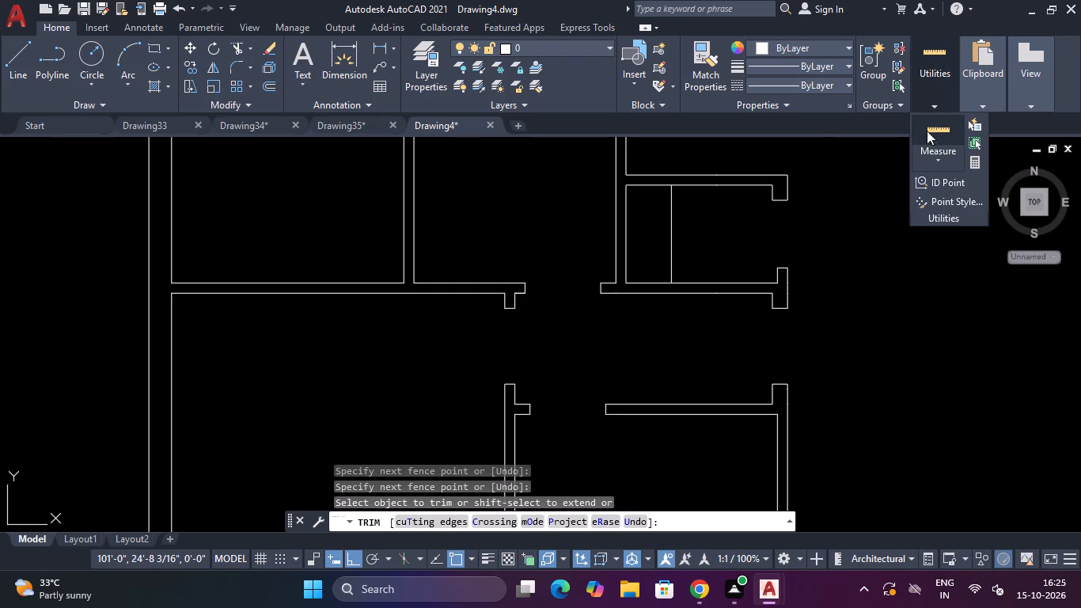
Measure the lower horizontal wall's face lengths and thickness near its east end returns.
left_click(927, 135)
scroll(774, 291, "up", 3)
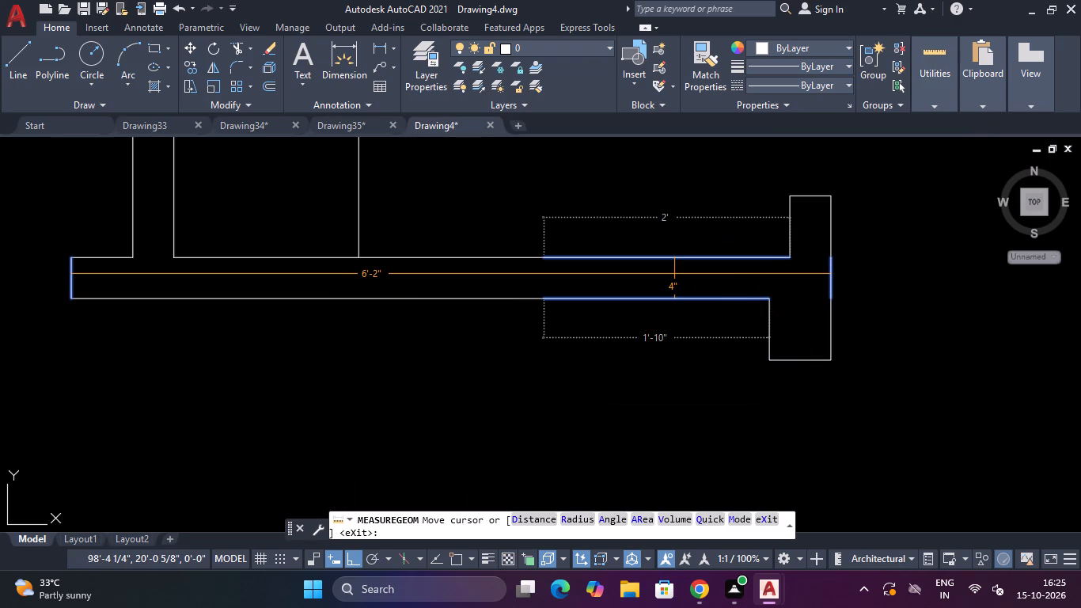
key("Escape")
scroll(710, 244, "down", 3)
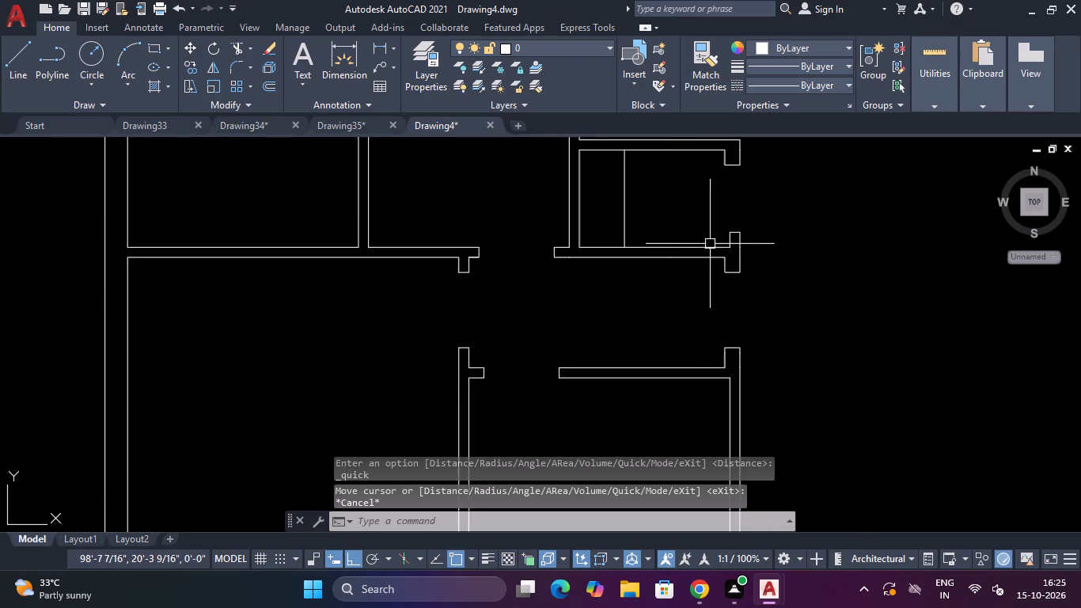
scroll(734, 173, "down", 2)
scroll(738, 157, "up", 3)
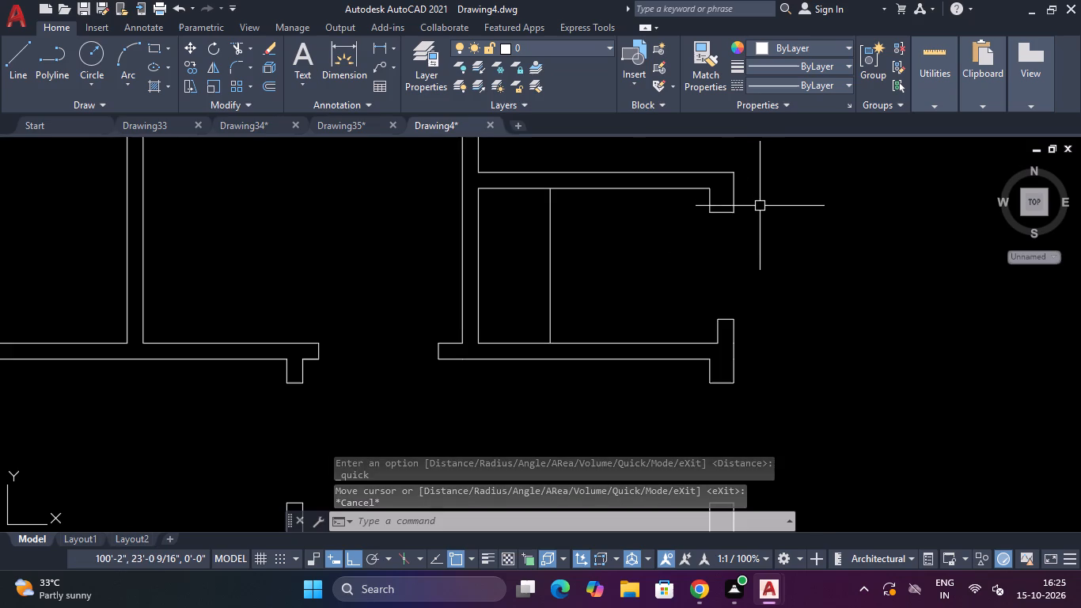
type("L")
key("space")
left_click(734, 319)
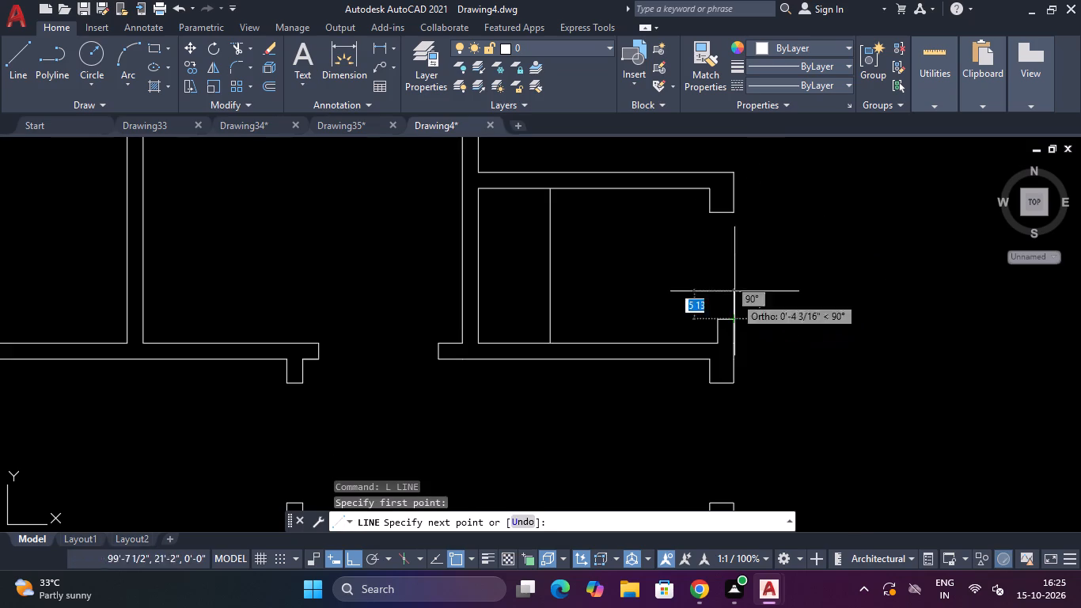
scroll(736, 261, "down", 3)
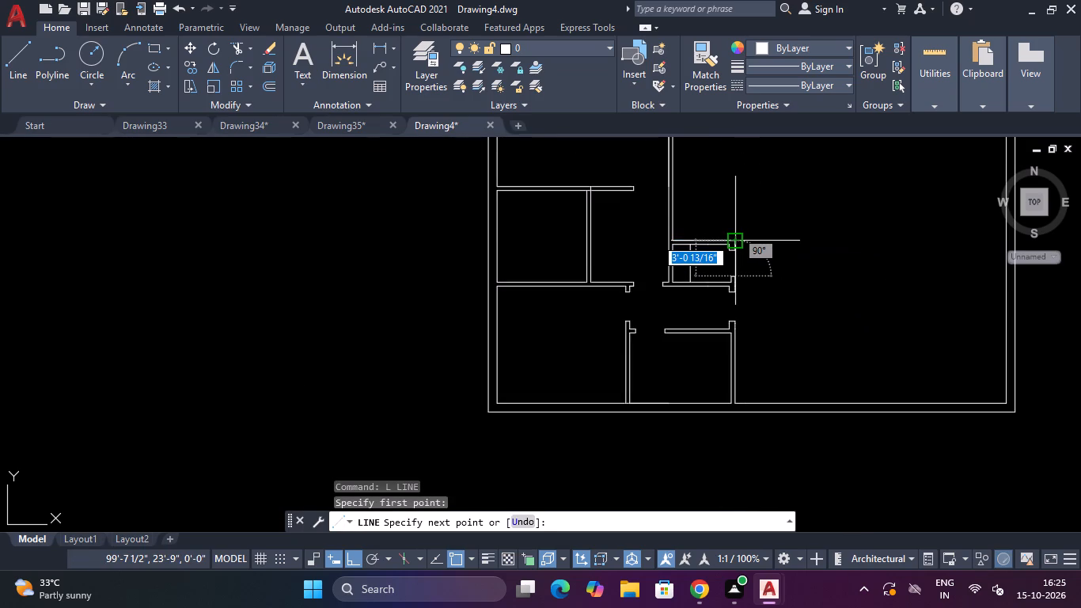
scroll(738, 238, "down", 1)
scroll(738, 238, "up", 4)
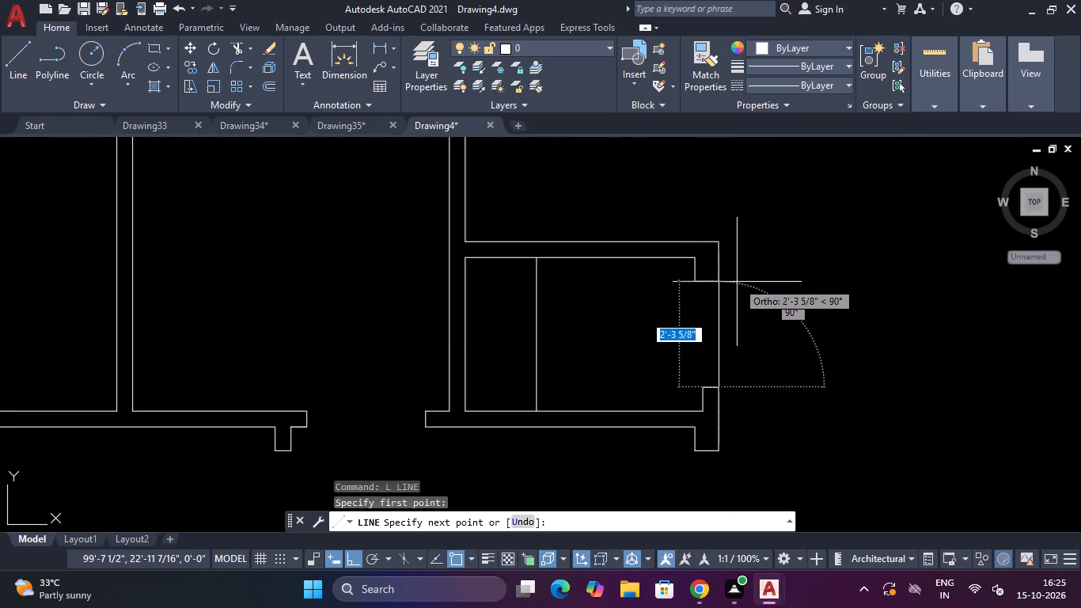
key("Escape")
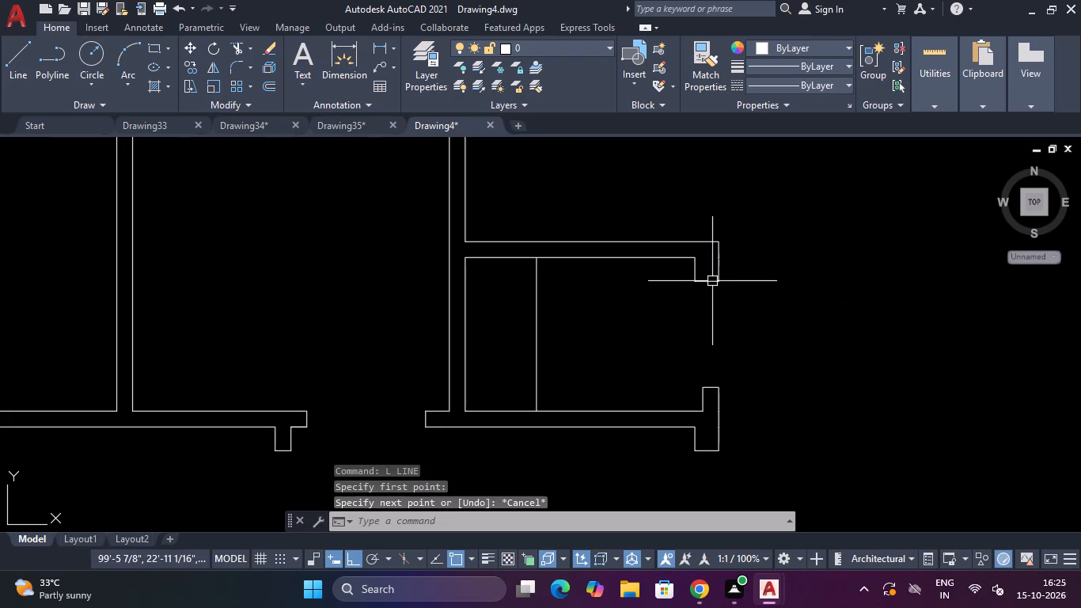
Offset the long vertical partition's east face 2' to the east, between the two horizontal walls.
scroll(686, 215, "down", 2)
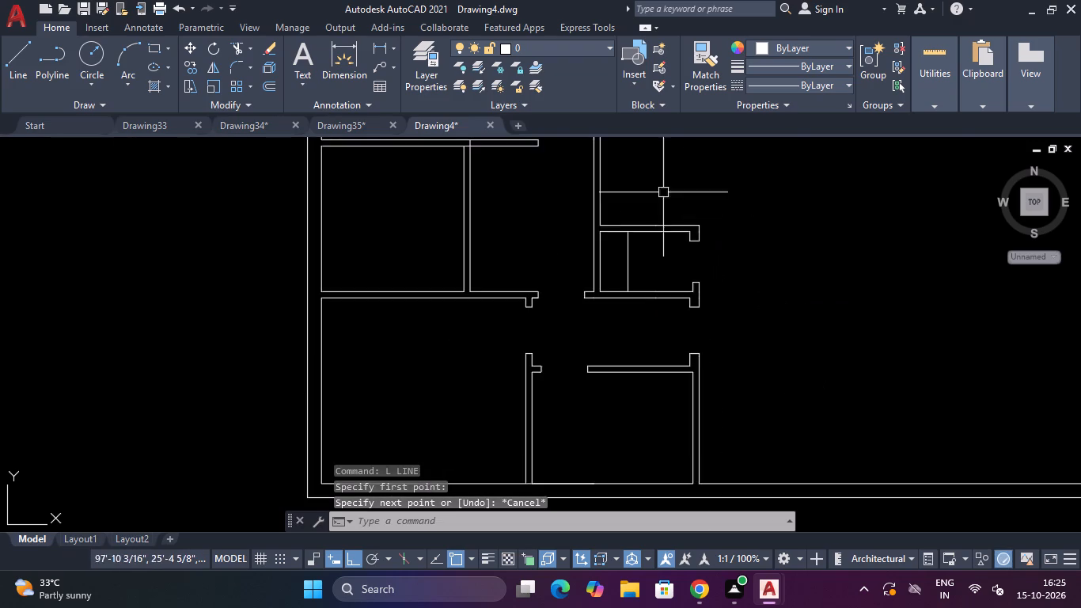
scroll(655, 180, "down", 3)
scroll(649, 144, "up", 3)
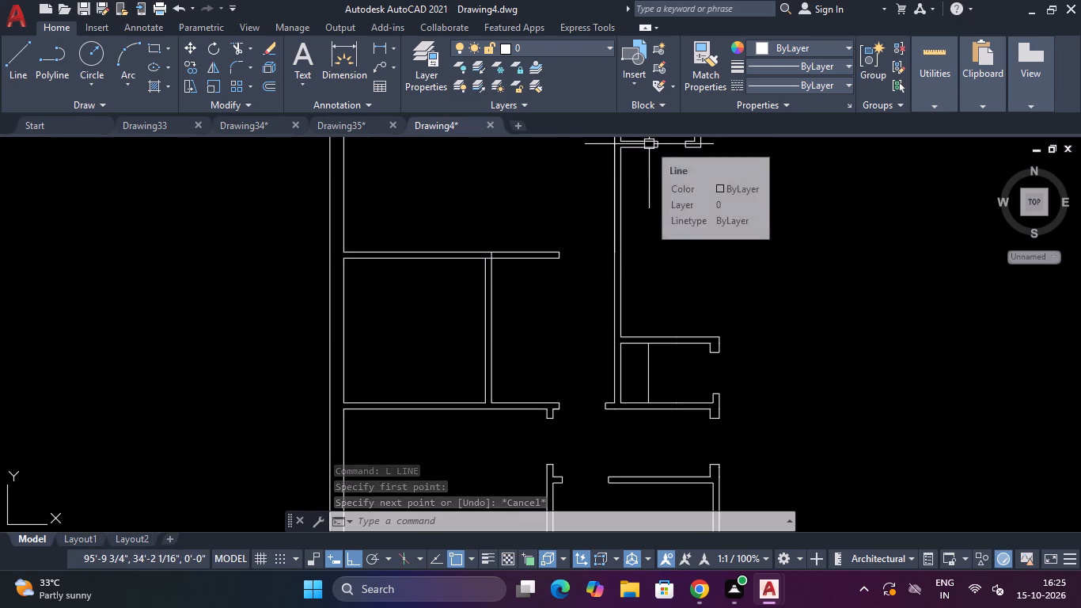
scroll(649, 144, "up", 2)
key("Escape")
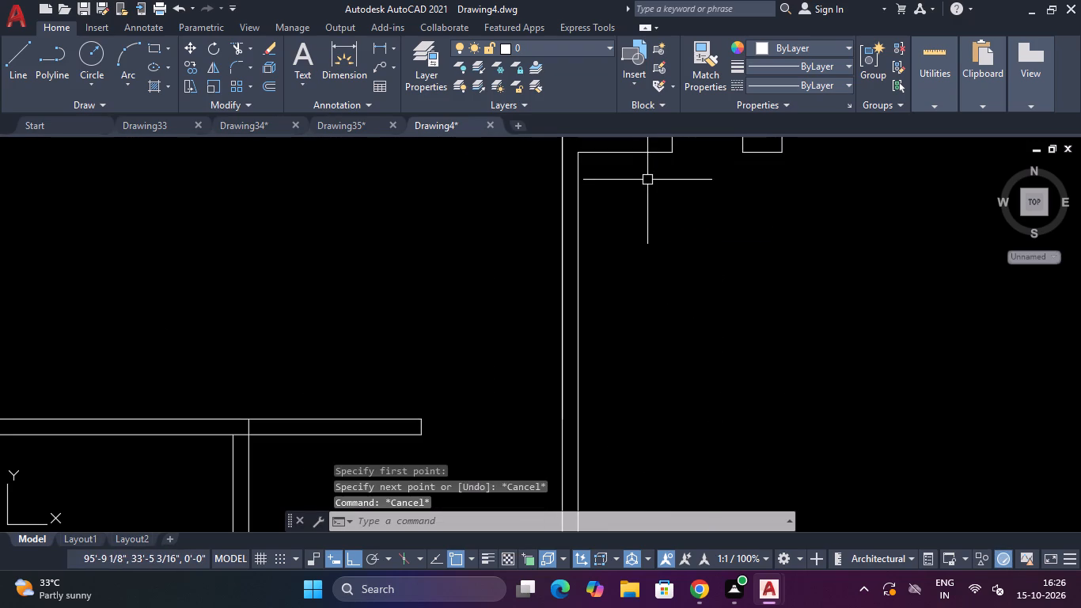
type("O")
key("space")
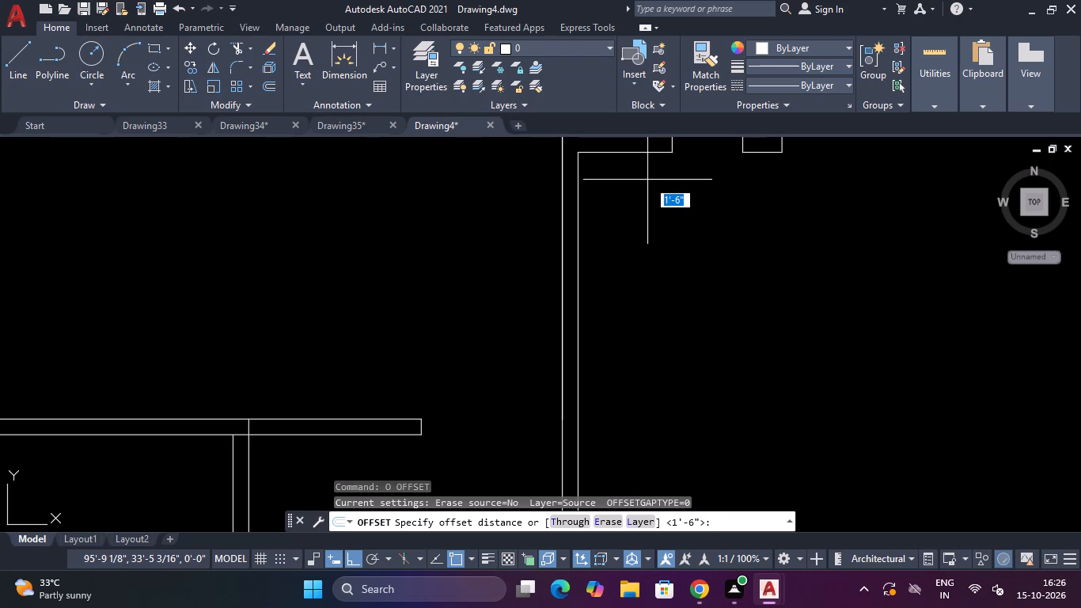
type("2'")
key("Return")
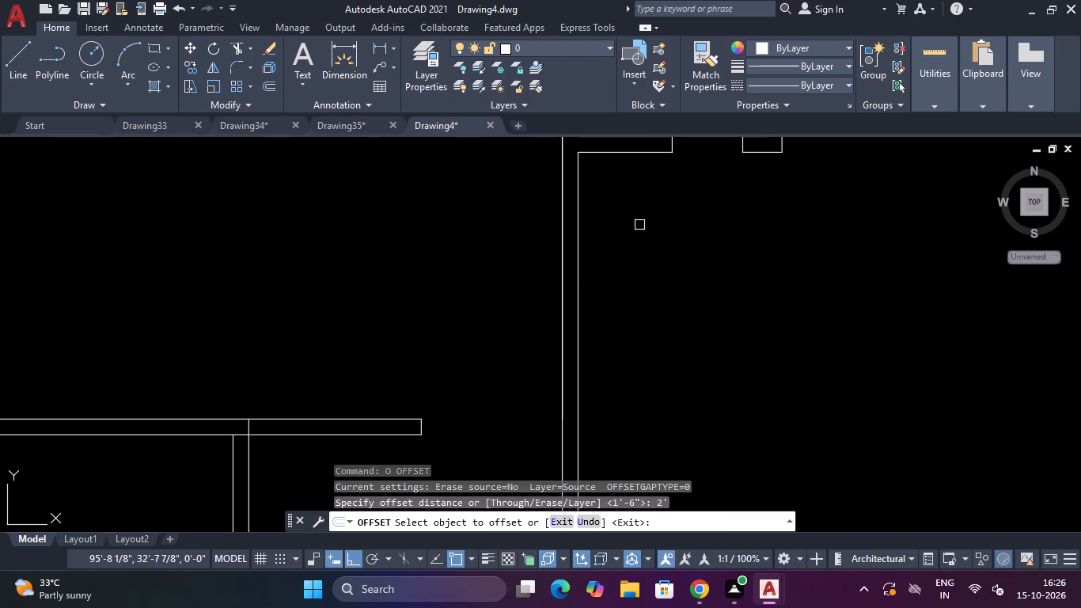
left_click(574, 275)
left_click(634, 272)
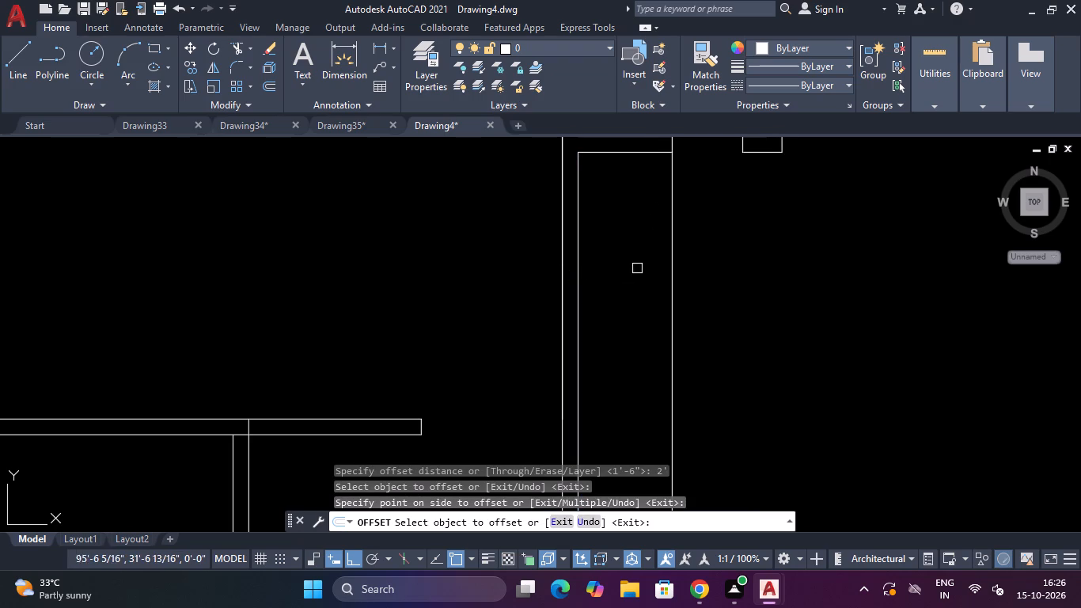
key("Escape")
Draw a horizontal line across the strip from the offset line to the partition's east face, just below the upper wall.
type("L")
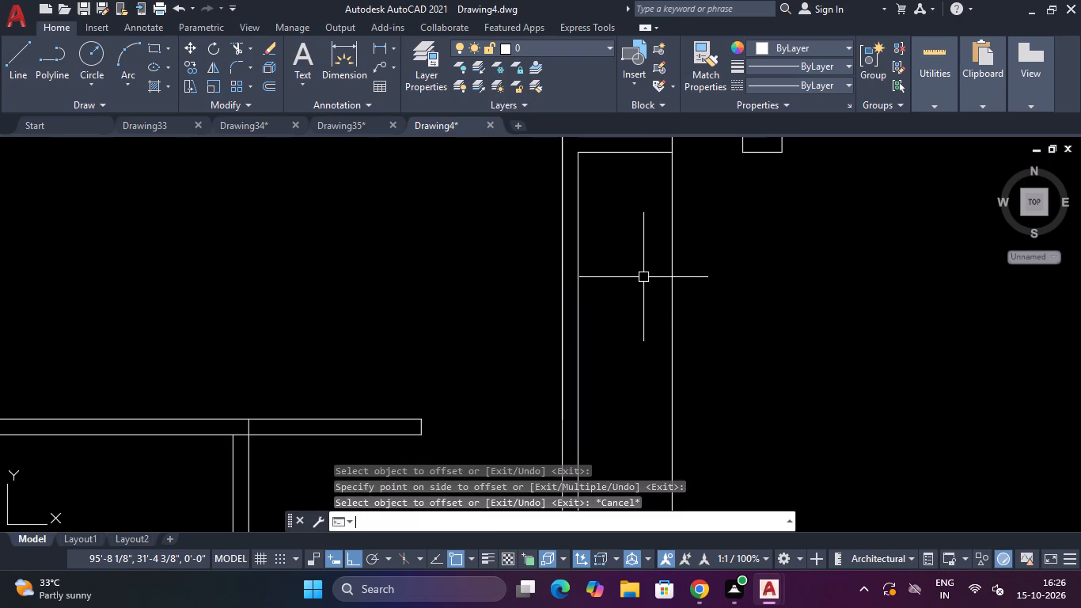
key("space")
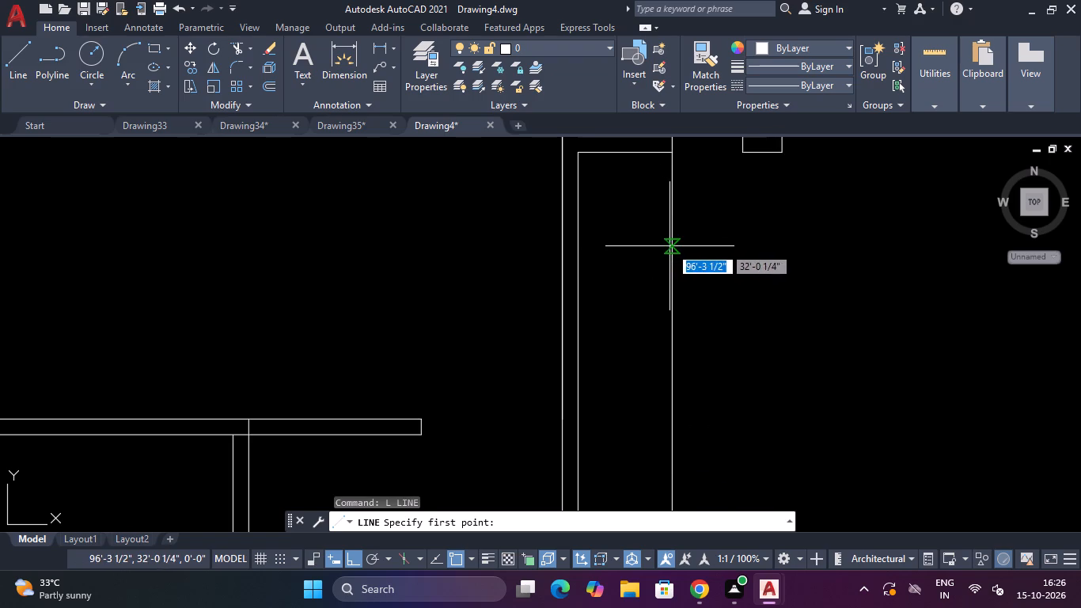
left_click(672, 243)
left_click(573, 244)
key("Escape")
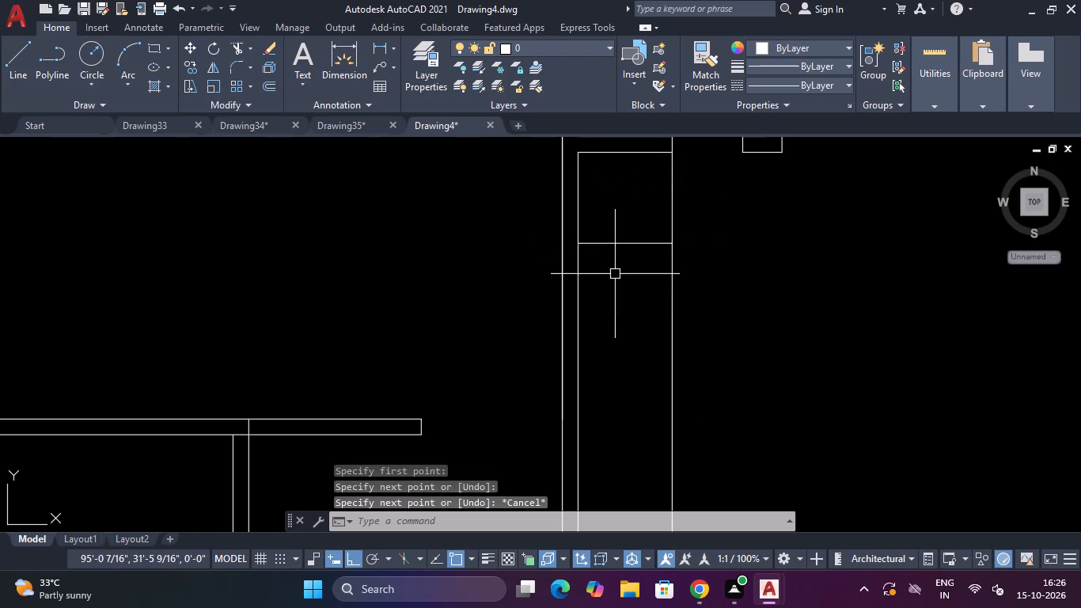
scroll(616, 275, "down", 3)
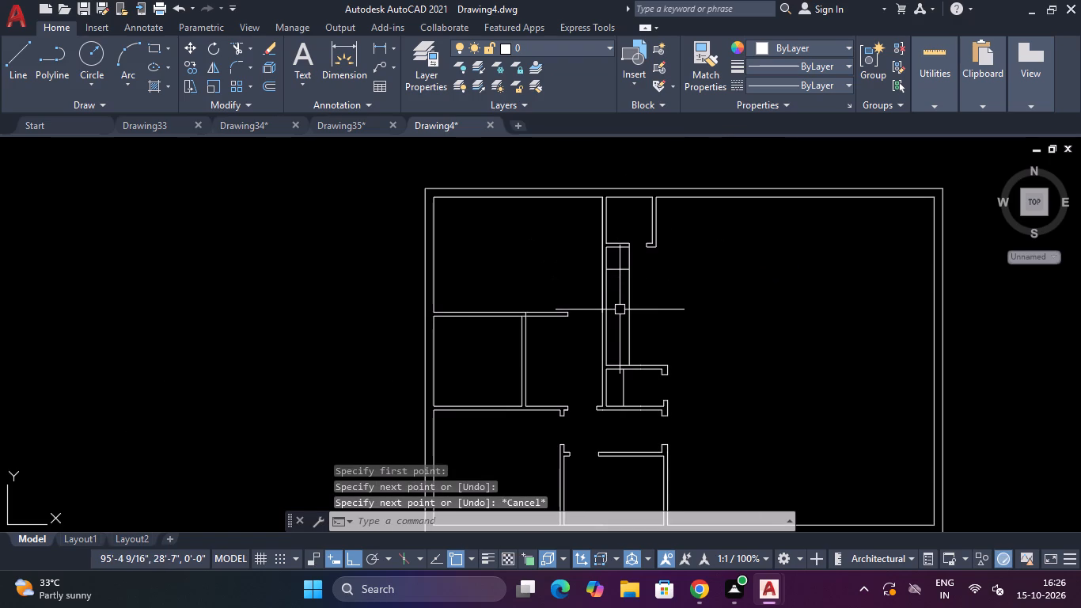
Draw a horizontal line across the 2' strip from the midpoint of its east line to the partition's east face.
key("space")
scroll(620, 310, "up", 2)
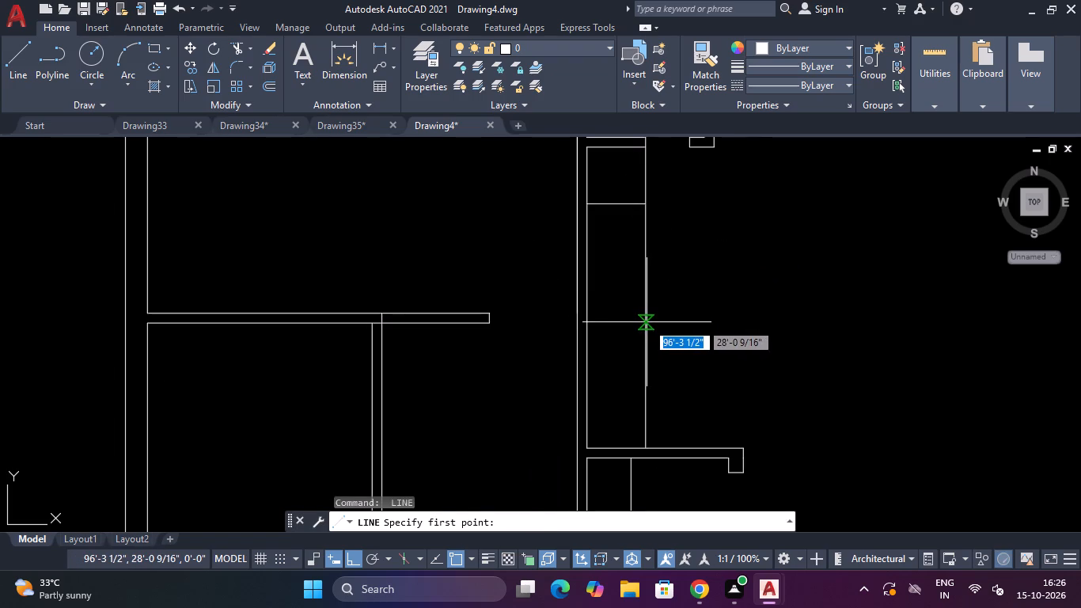
left_click(647, 322)
left_click(584, 325)
key("Escape")
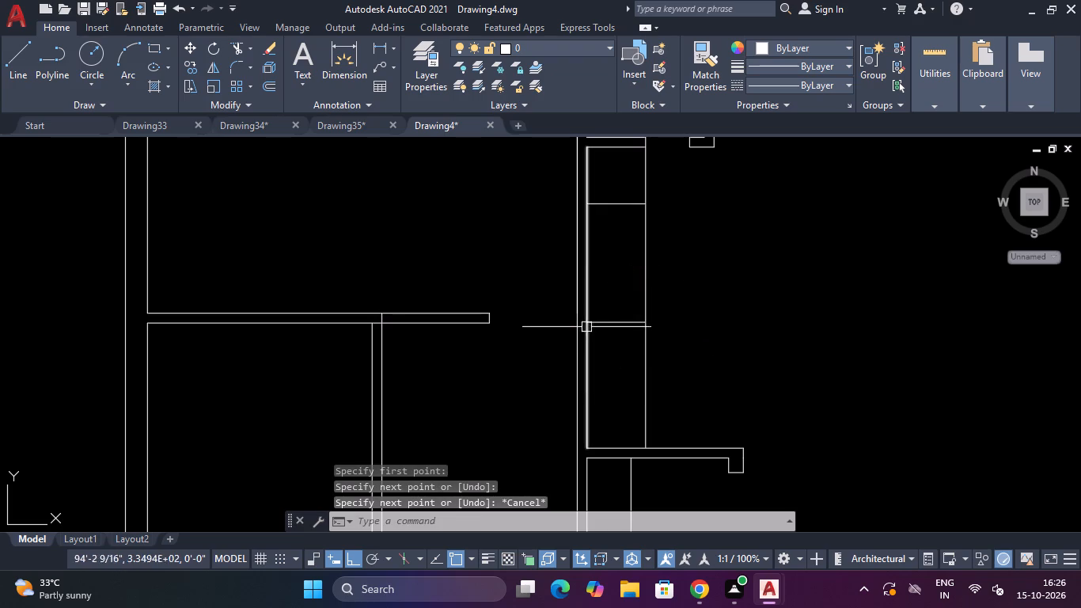
Open DesignCenter and browse to the blocks of Kitchens.dwg.
scroll(707, 331, "down", 2)
scroll(706, 335, "up", 1)
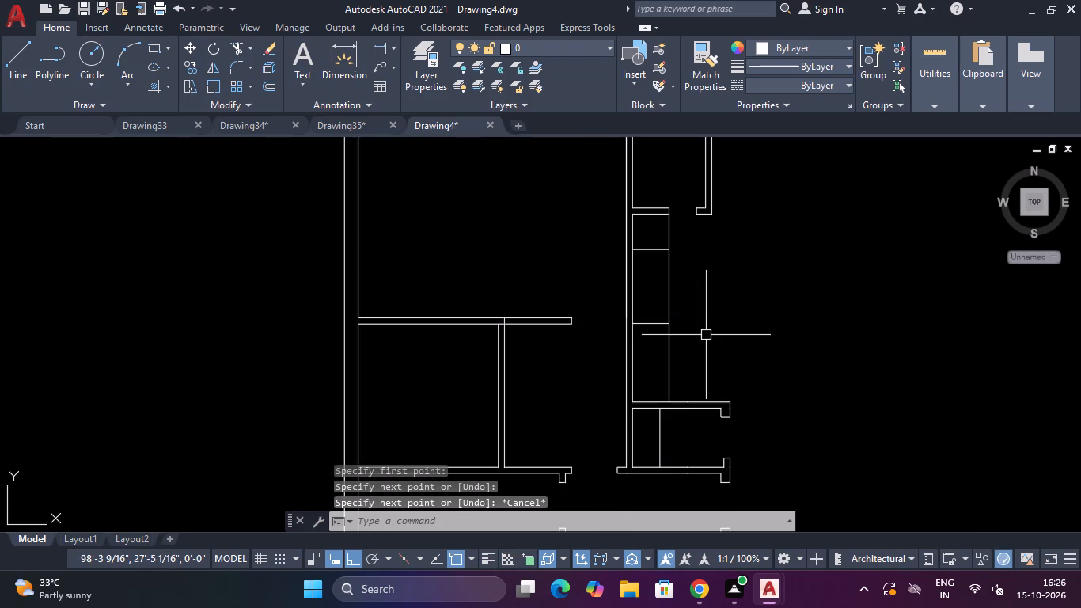
key("ctrl+2")
scroll(143, 252, "down", 4)
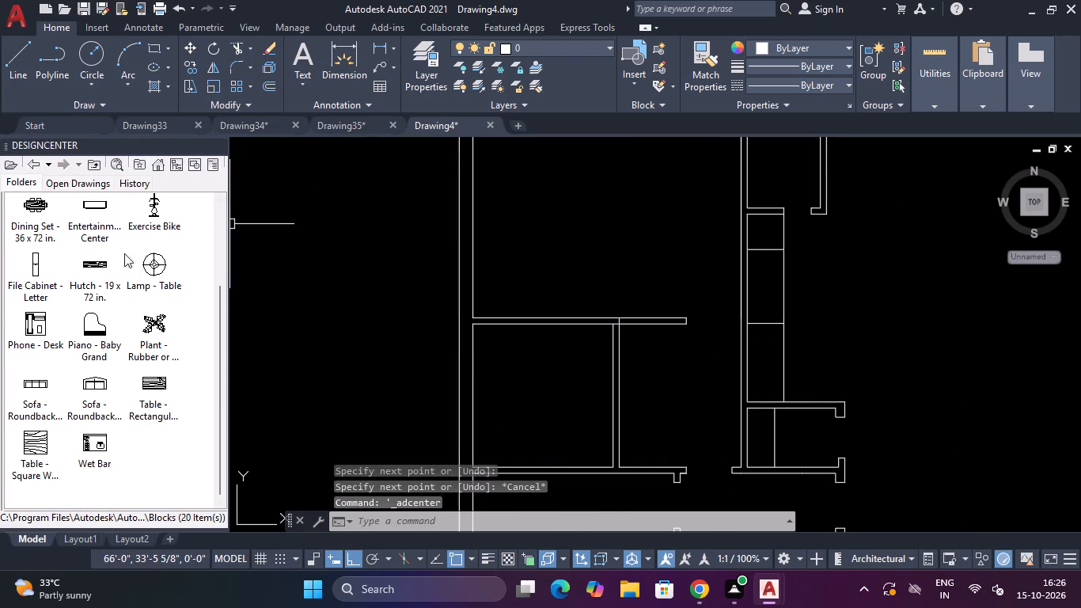
left_click(95, 170)
left_click(95, 170)
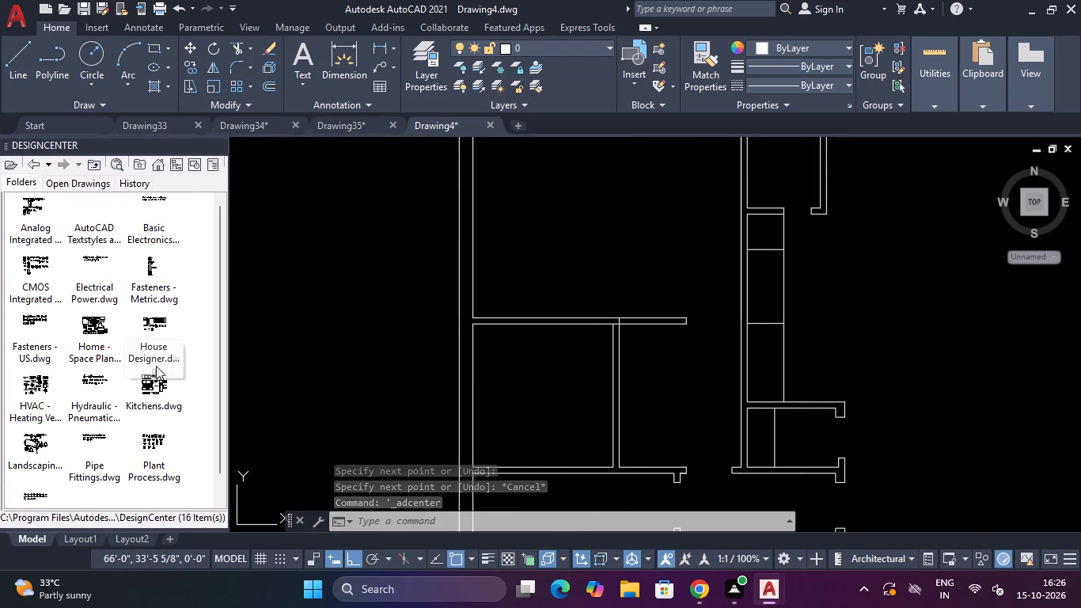
double_click(154, 389)
double_click(31, 207)
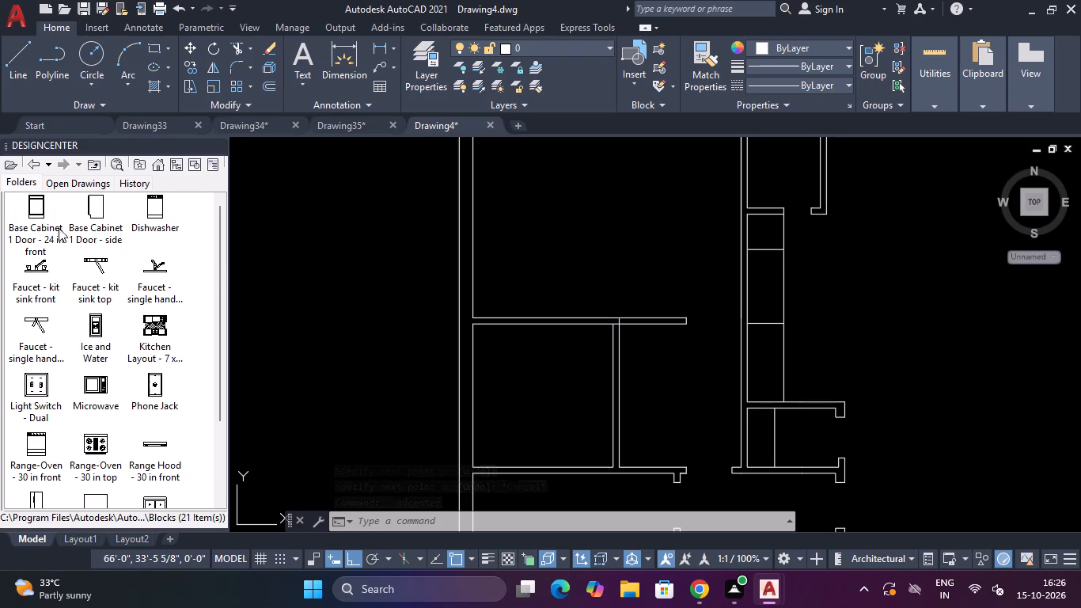
Insert the 36 in refrigerator top-view block in the open area just east of the 2' strip.
scroll(78, 253, "down", 7)
left_click_drag(105, 392, 155, 403)
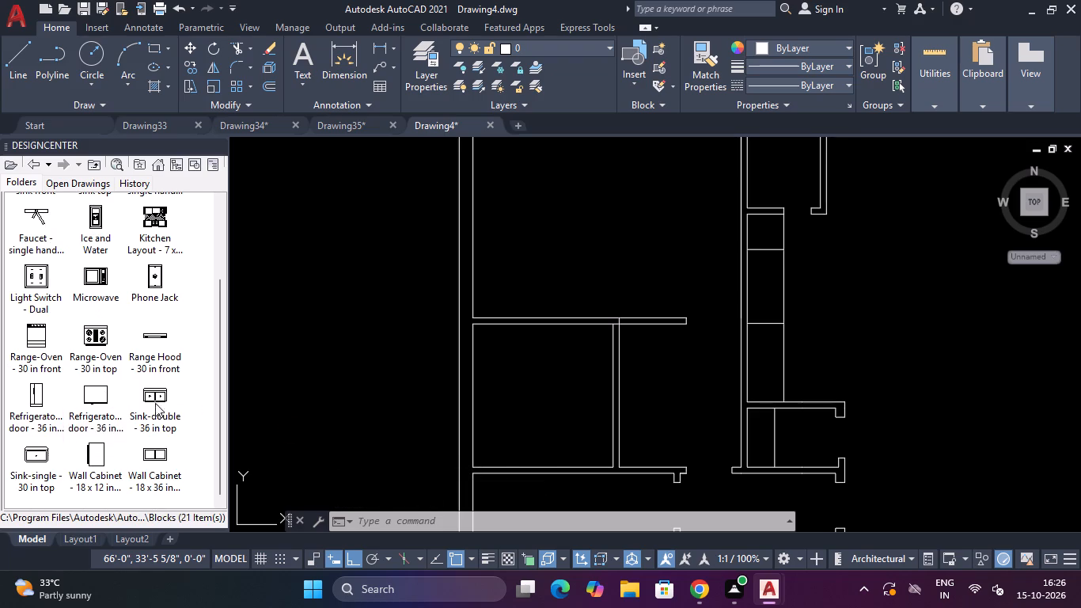
left_click_drag(155, 403, 821, 331)
key("Escape")
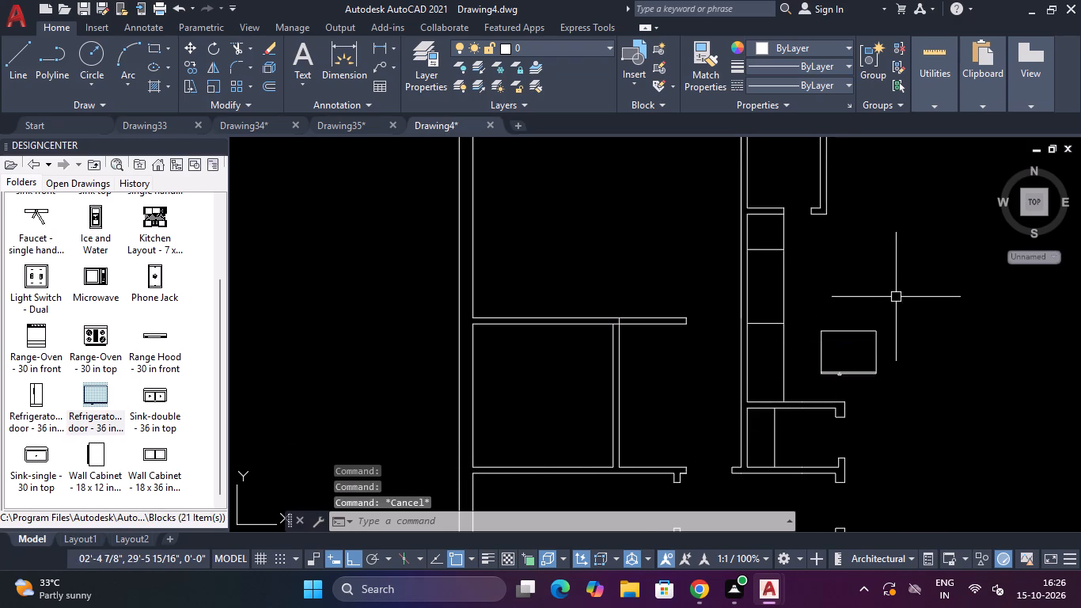
Rotate the refrigerator block a quarter turn counterclockwise so its door faces east.
left_click_drag(895, 296, 866, 371)
left_click(852, 382)
type("RO")
key("Return")
left_click(880, 331)
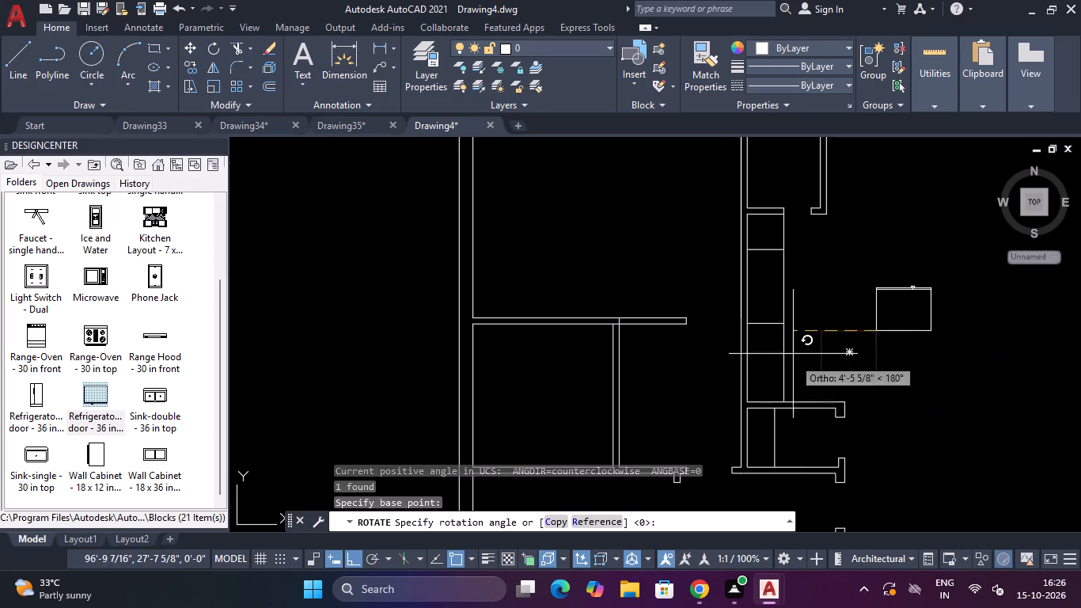
left_click(861, 252)
key("Escape")
Move the refrigerator by its southwest corner, with Ortho off, into the strip's lower corner where the partition meets the lower wall.
left_click_drag(891, 288, 889, 296)
left_click(848, 408)
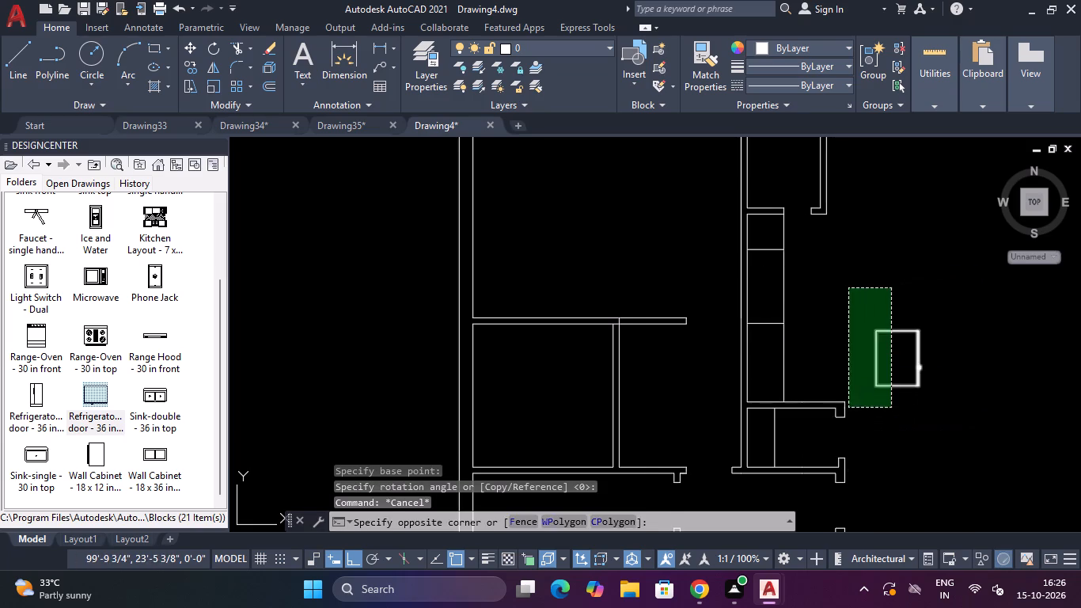
type("M")
key("space")
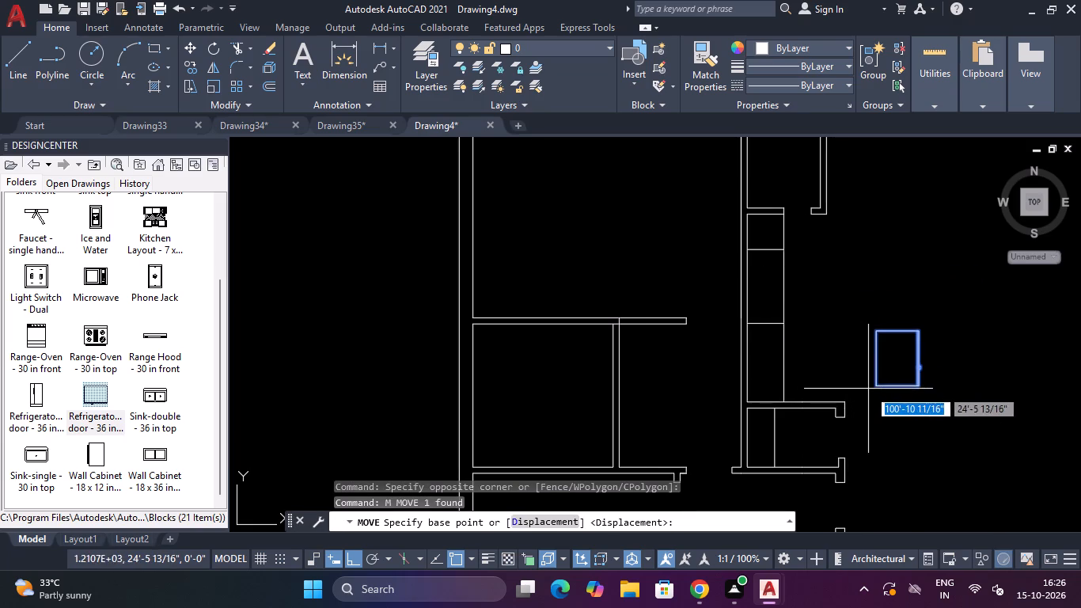
left_click(870, 388)
scroll(775, 396, "up", 2)
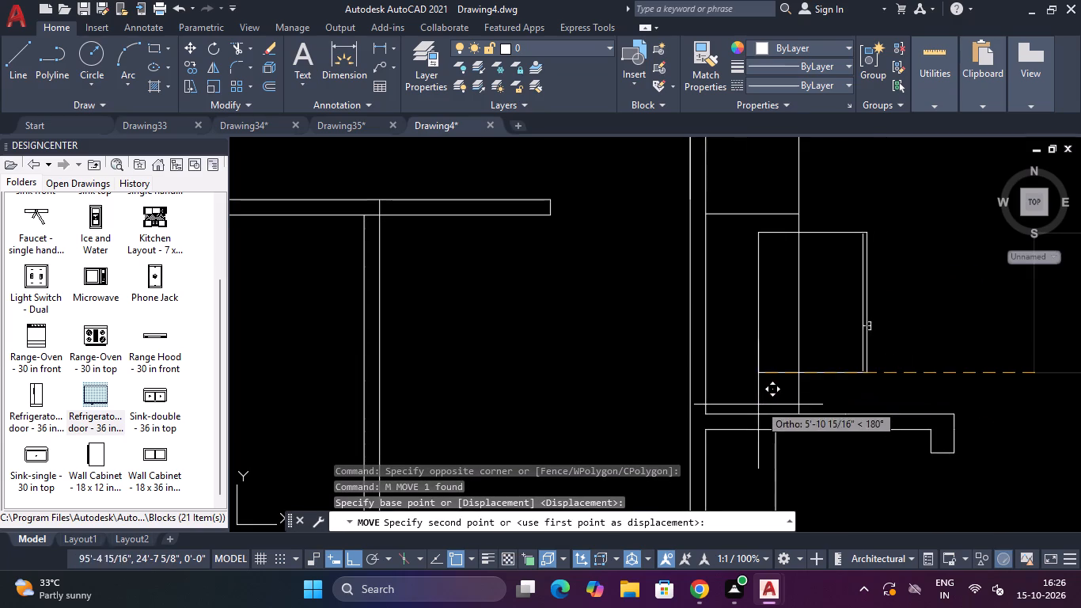
key("F8")
scroll(735, 411, "up", 3)
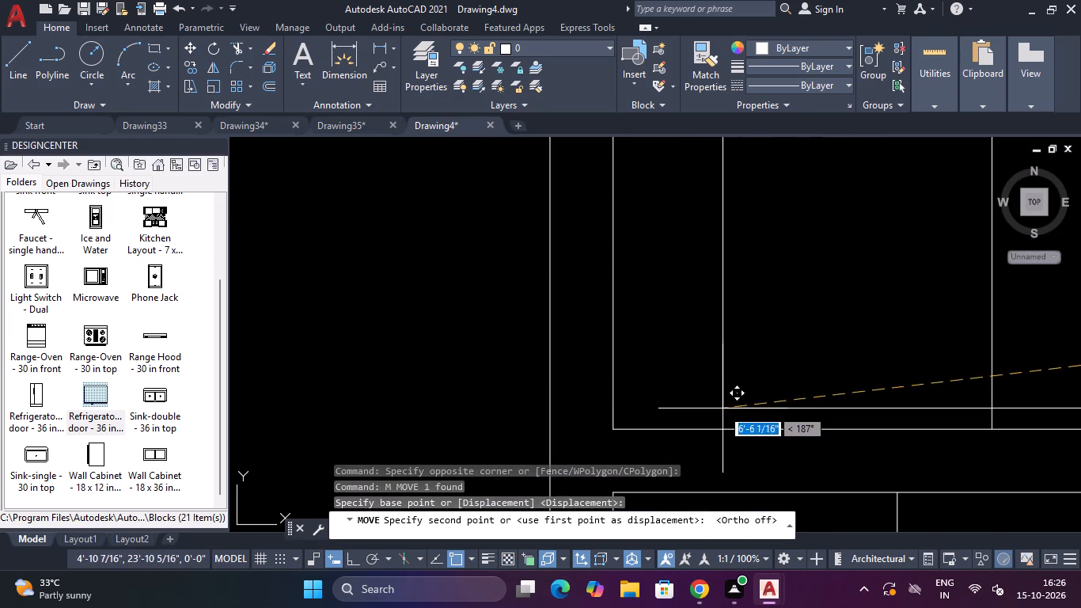
left_click(626, 419)
scroll(634, 419, "down", 3)
key("Escape")
key("Escape")
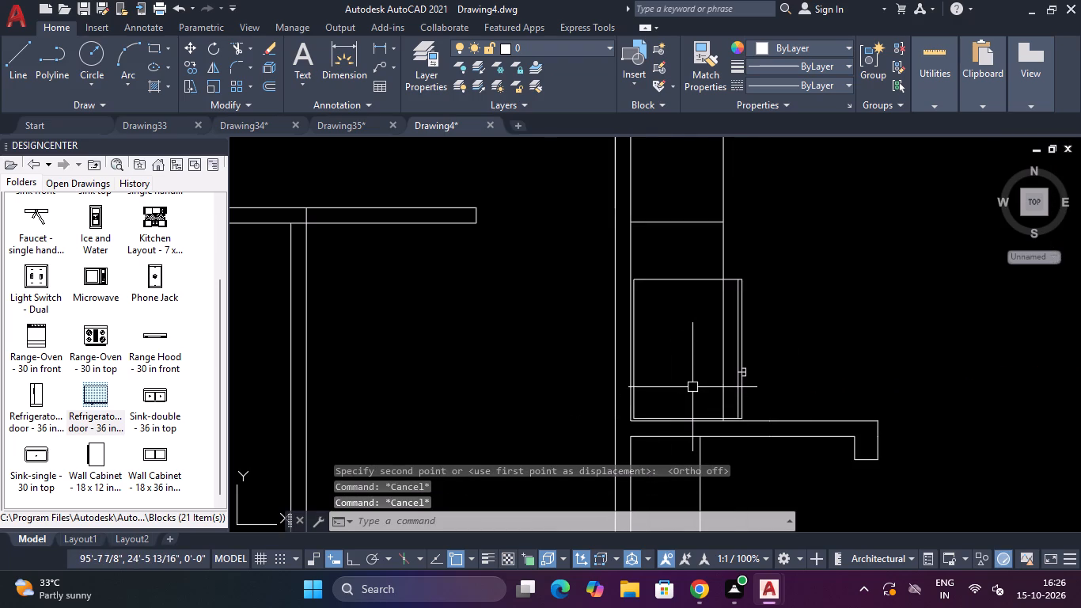
Trim away the strip's east line from the lower cross line down past the refrigerator to the lower wall.
key("t")
type("R")
key("space")
scroll(723, 381, "up", 2)
left_click(726, 384)
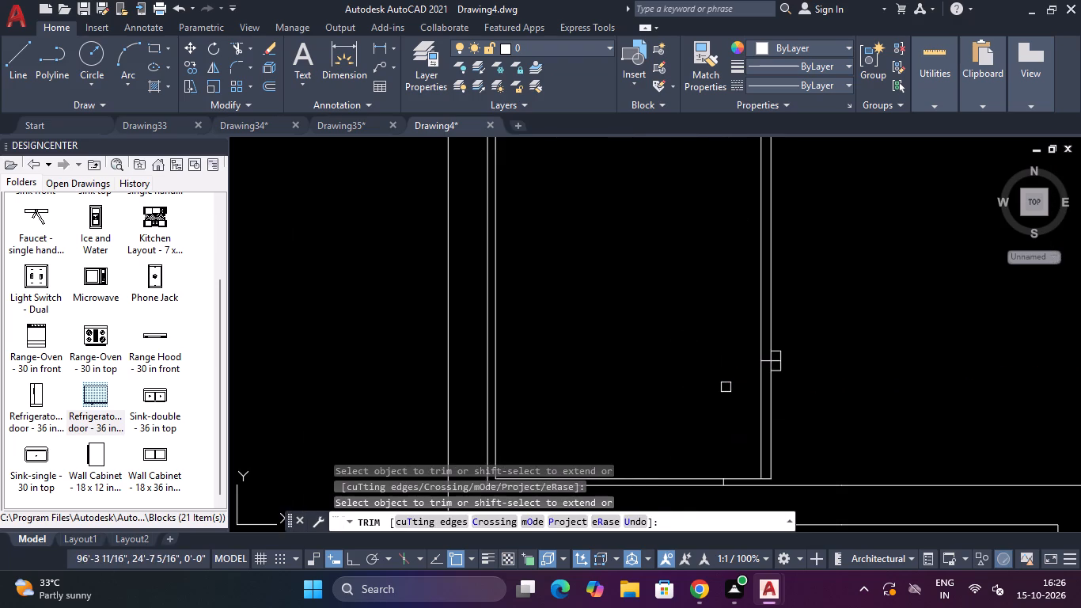
scroll(722, 481, "up", 5)
left_click(743, 493)
scroll(745, 482, "down", 5)
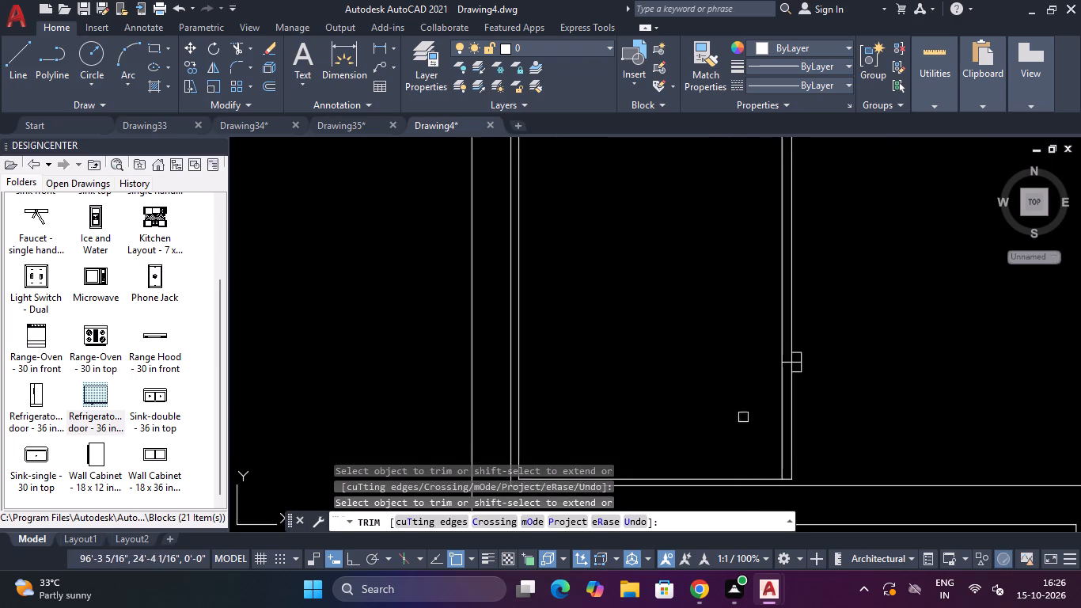
scroll(745, 405, "down", 4)
scroll(747, 340, "up", 1)
left_click(753, 357)
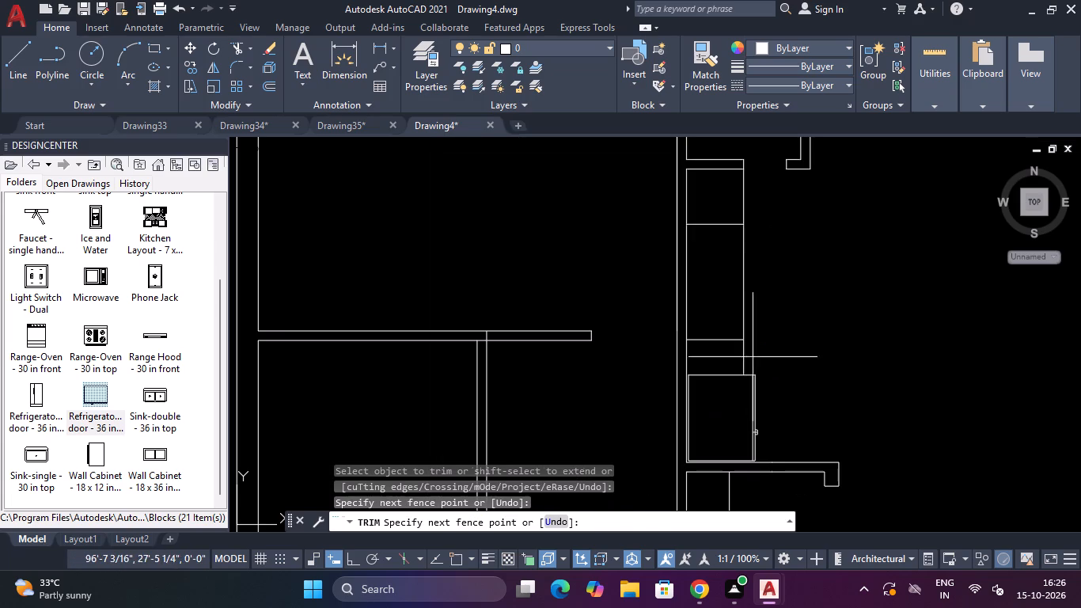
left_click(721, 358)
key("Escape")
key("Escape")
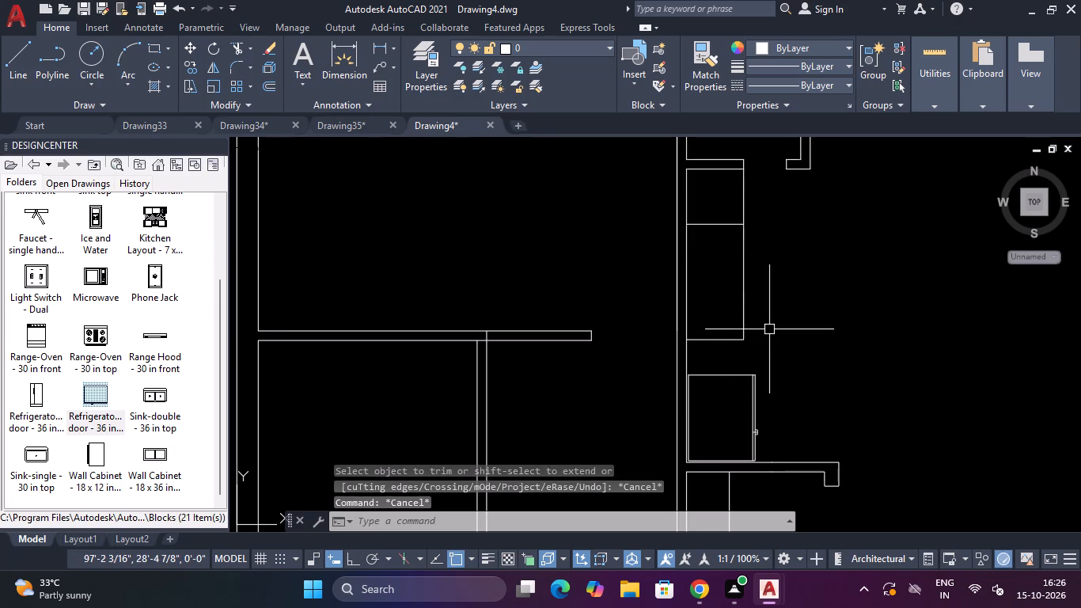
Draw a 1' by 1' rectangle near the northwest corner of the small room north of the strip.
scroll(770, 329, "down", 3)
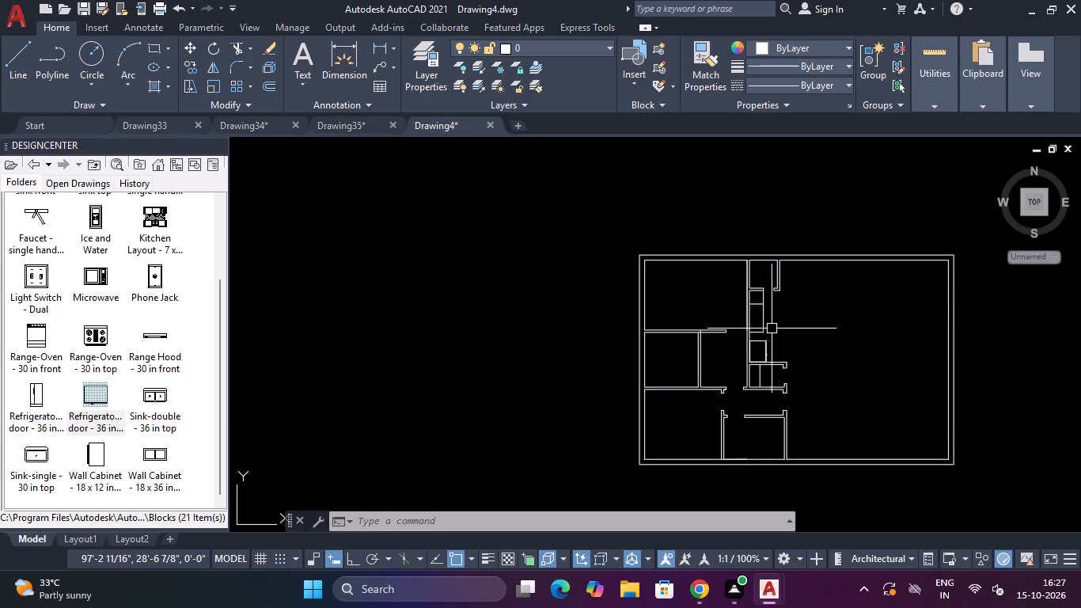
scroll(805, 268, "up", 3)
type("REC")
key("space")
scroll(564, 272, "up", 2)
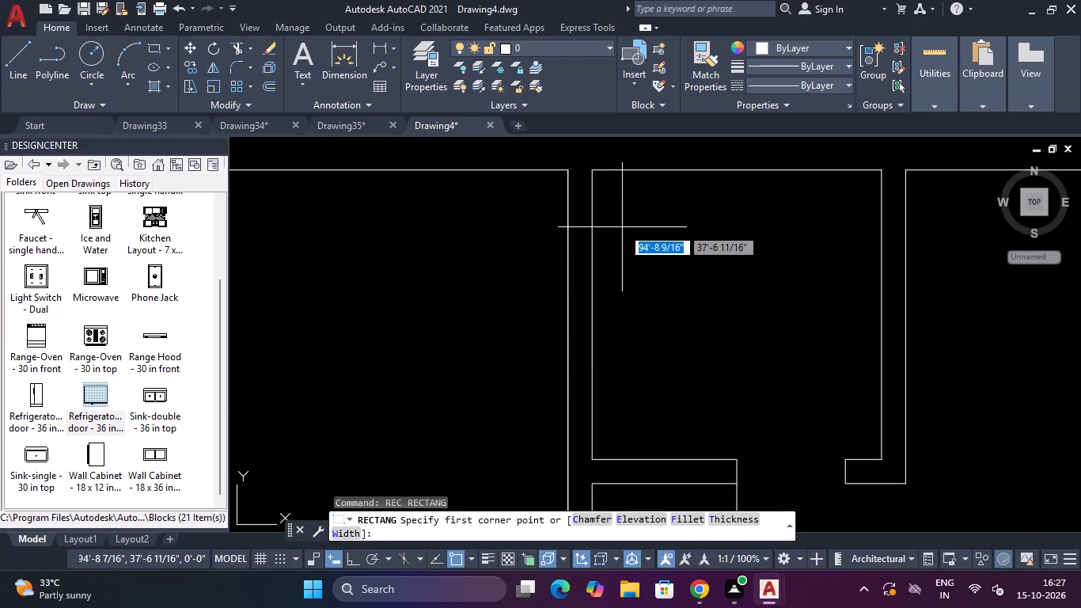
left_click(605, 215)
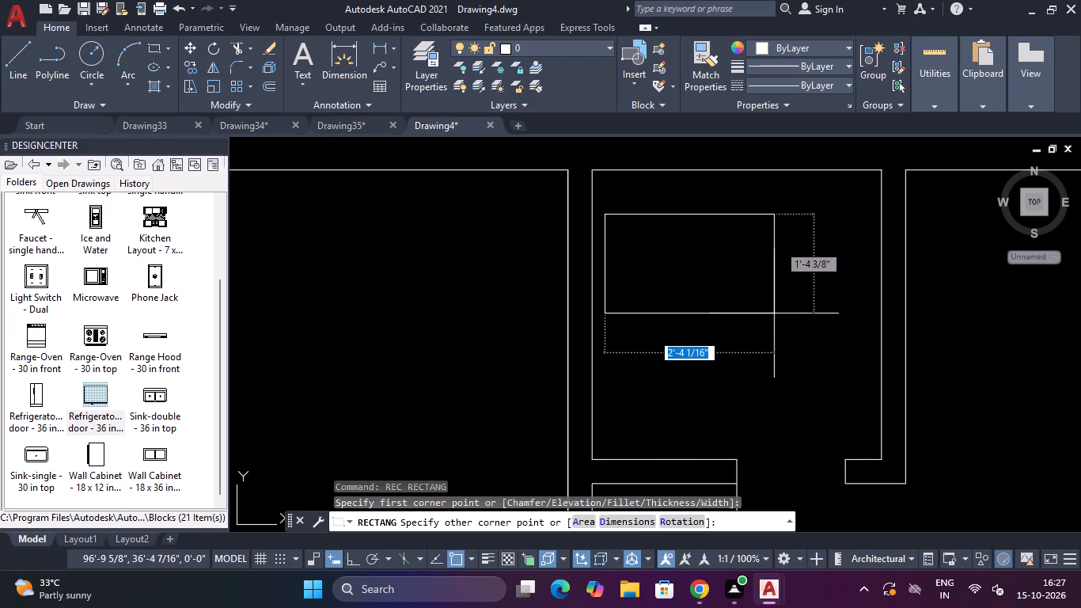
type("1'")
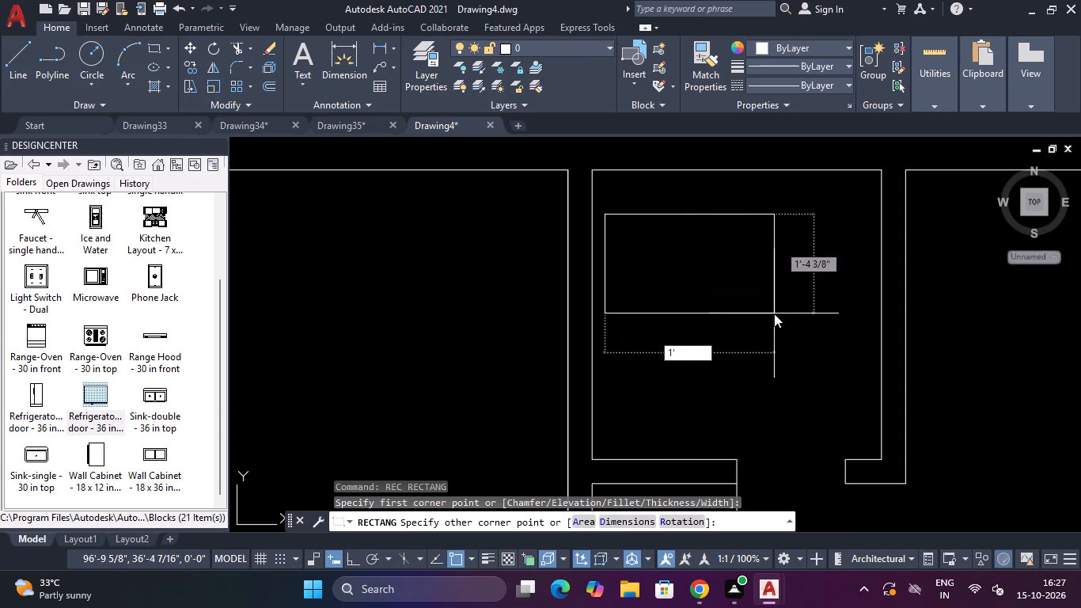
key("Tab")
type("1'")
key("Return")
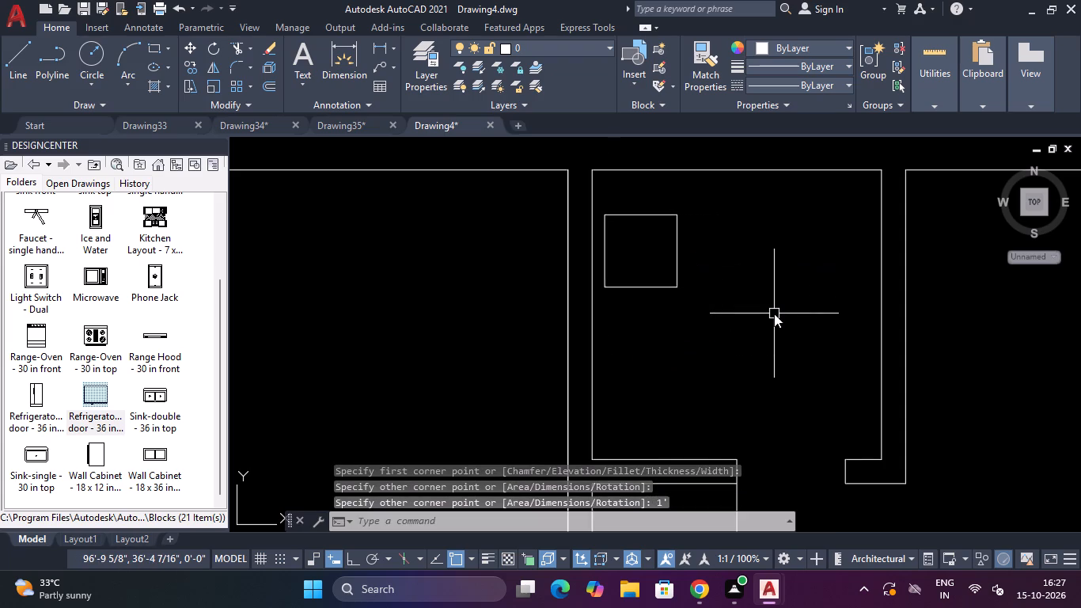
Copy the 1' square to a spot just below it along the partition.
left_click(675, 204)
left_click(662, 238)
type("CO")
key("Return")
left_click(643, 260)
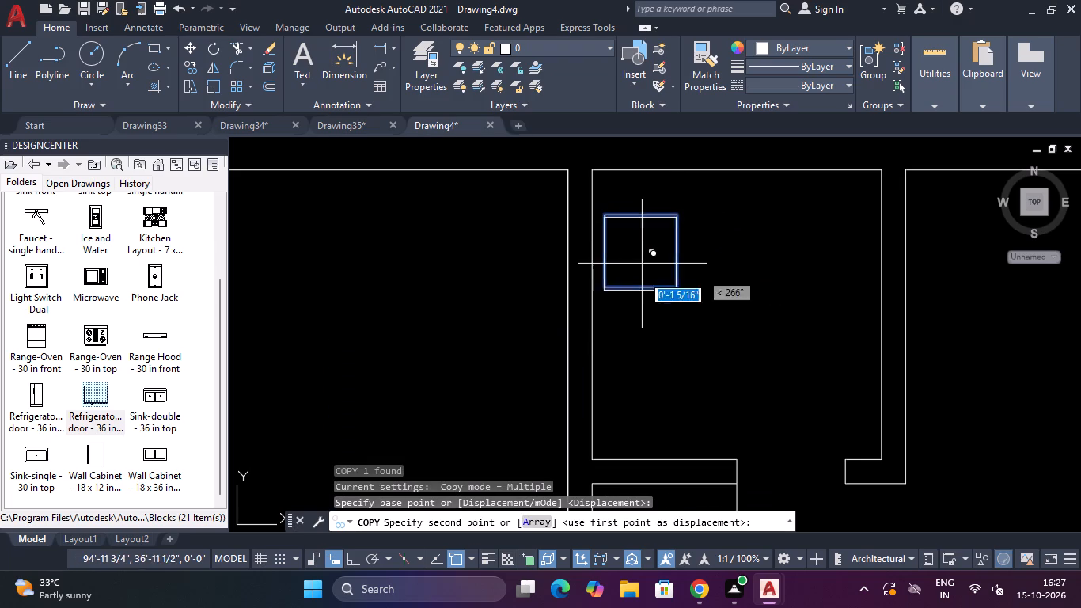
left_click(642, 347)
key("Escape")
Draw a vertical line across the upper square, close to its west edge, from its top edge to its bottom edge.
type("L")
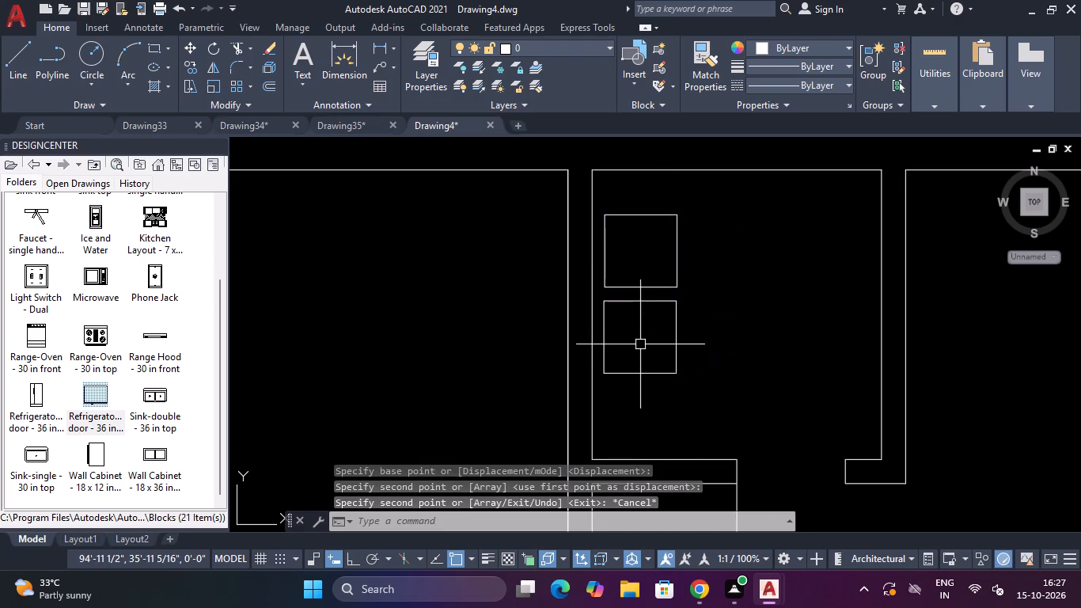
key("space")
left_click(613, 216)
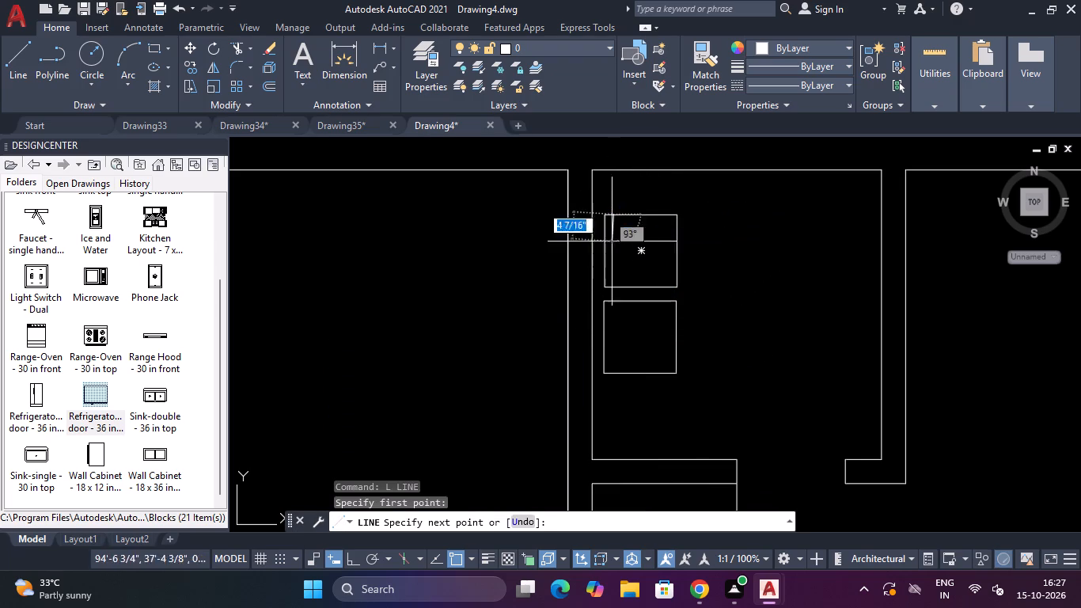
left_click(613, 282)
key("Escape")
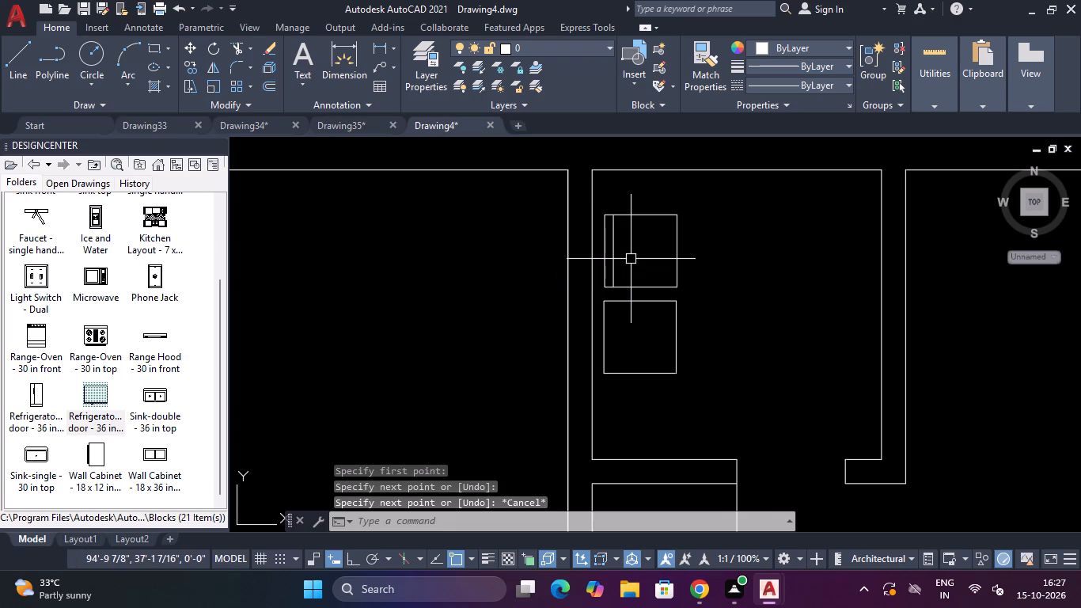
Draw a circle of about 3" radius centred in the upper square.
type("C")
key("space")
left_click(641, 249)
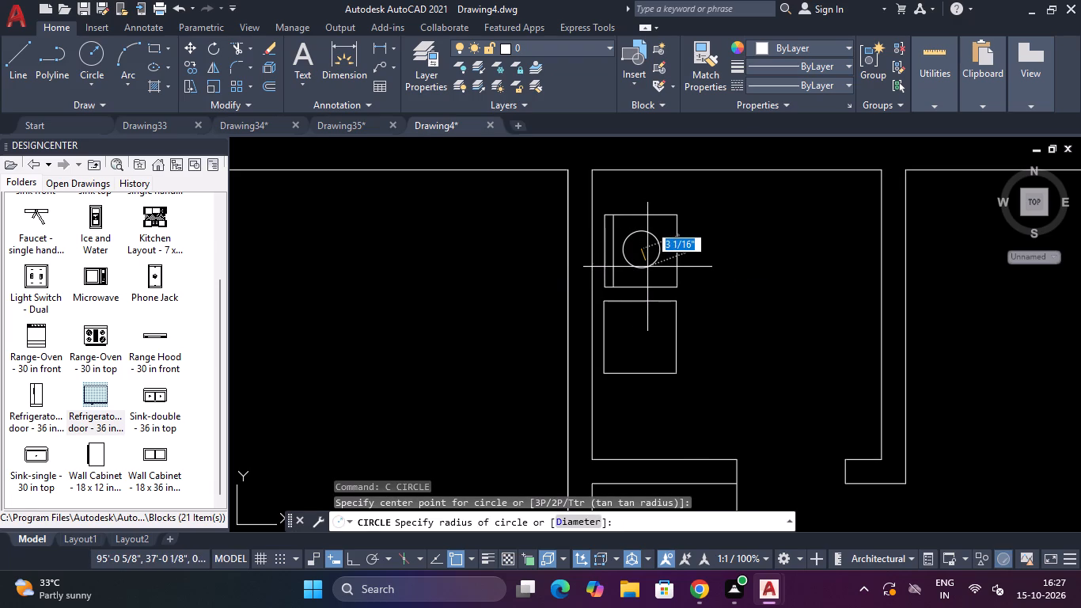
left_click(647, 267)
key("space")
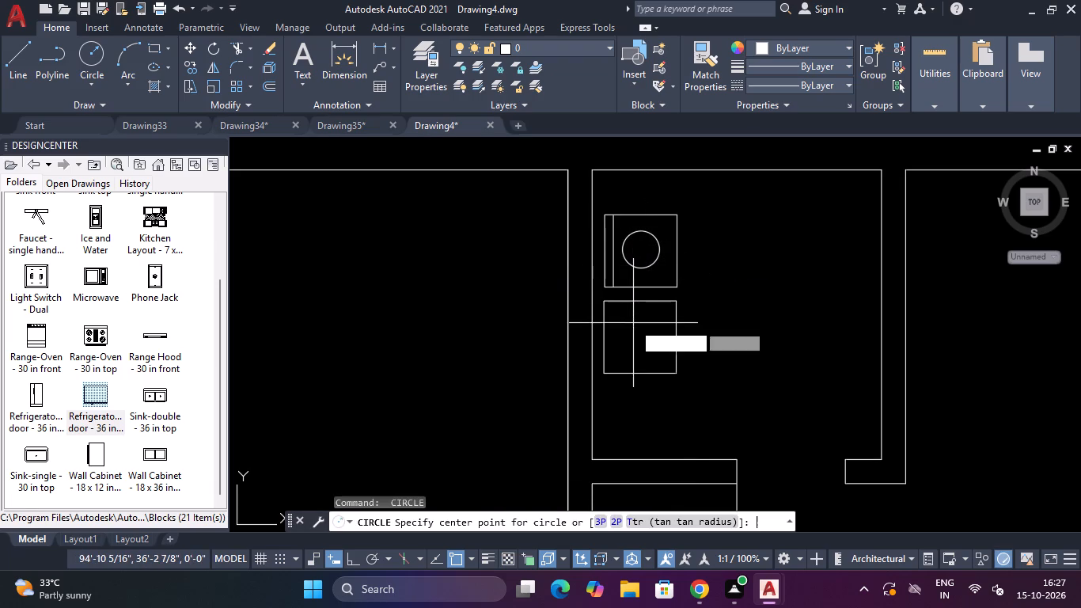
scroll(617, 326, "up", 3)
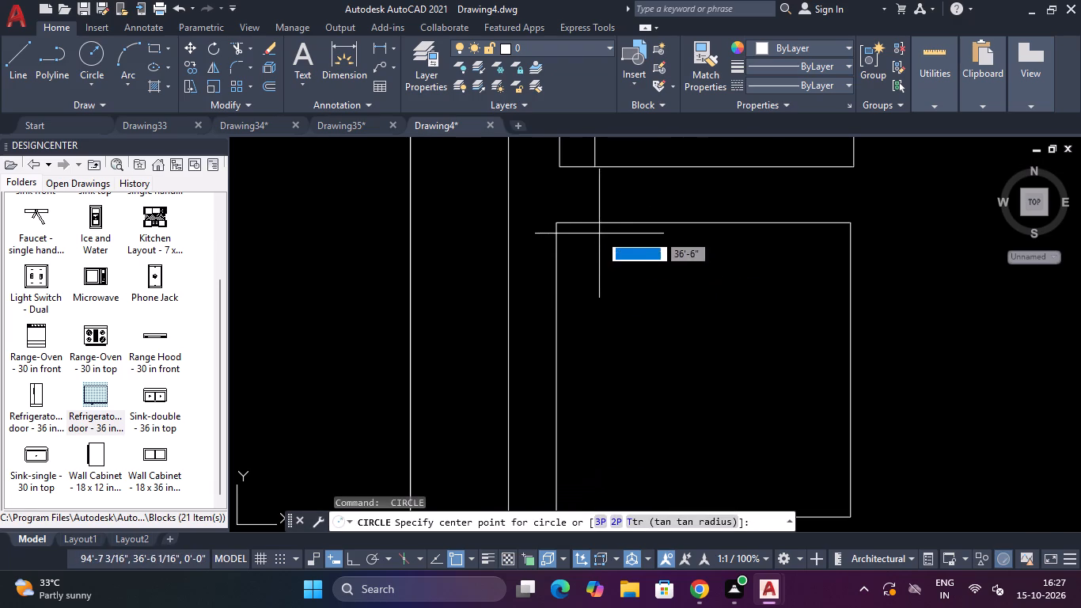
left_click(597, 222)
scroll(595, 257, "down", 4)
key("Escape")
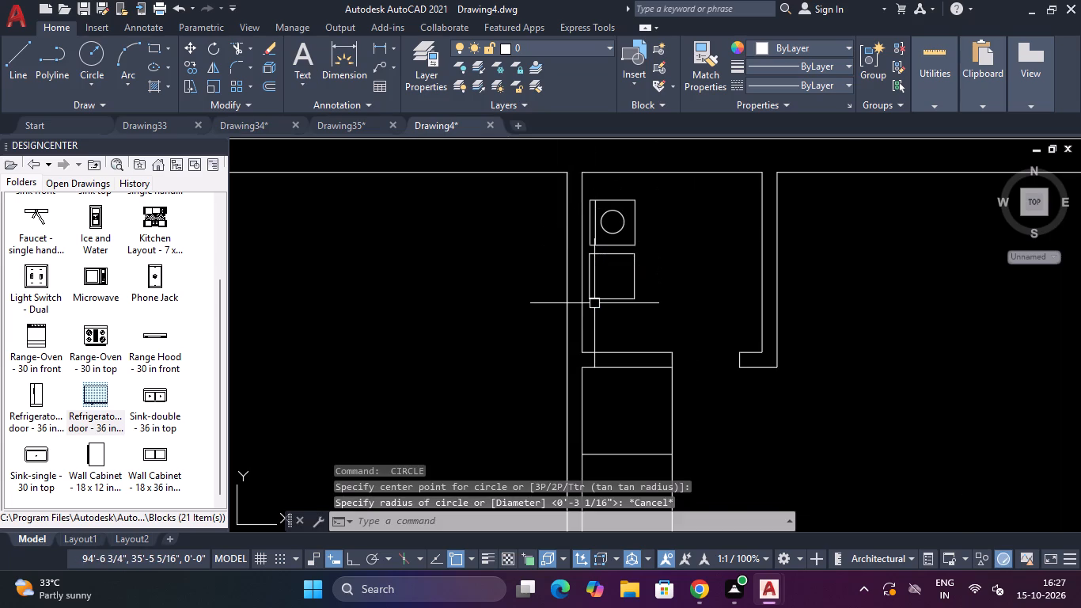
Draw a vertical line across the lower square, close to its west edge, from its top edge to its bottom edge.
type("L")
key("space")
scroll(605, 264, "up", 2)
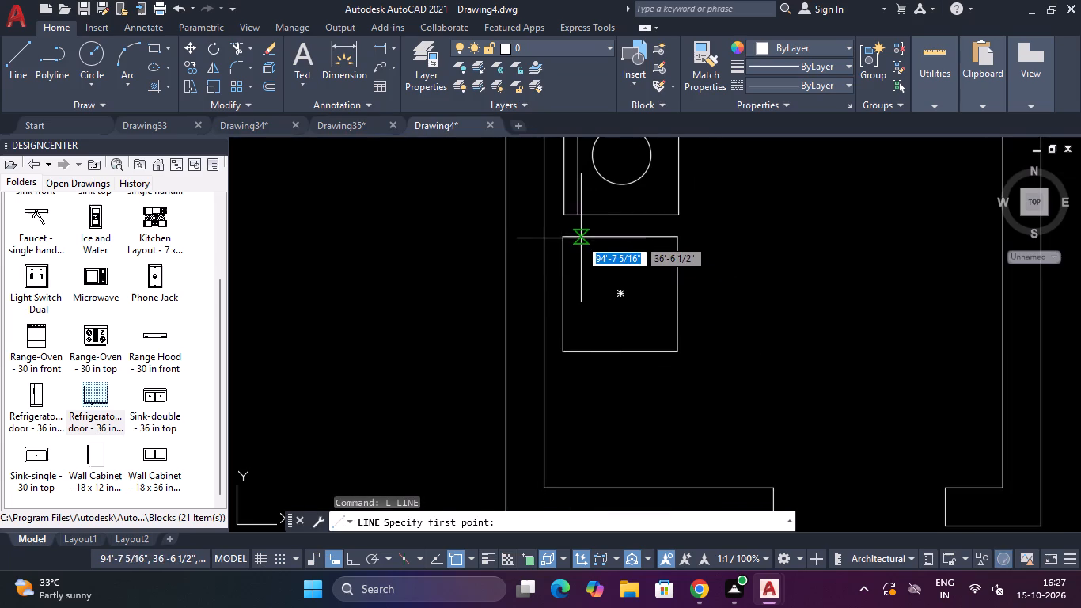
left_click(579, 238)
left_click(577, 348)
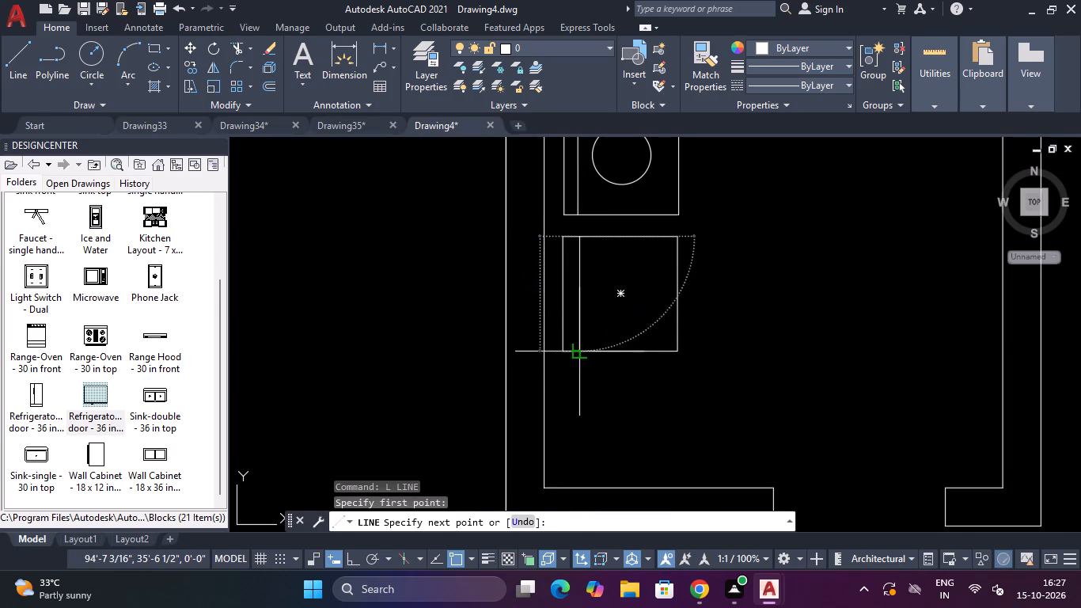
key("Escape")
Draw a vertical line across the lower square, close to its east edge, from its top edge to its bottom edge.
key("space")
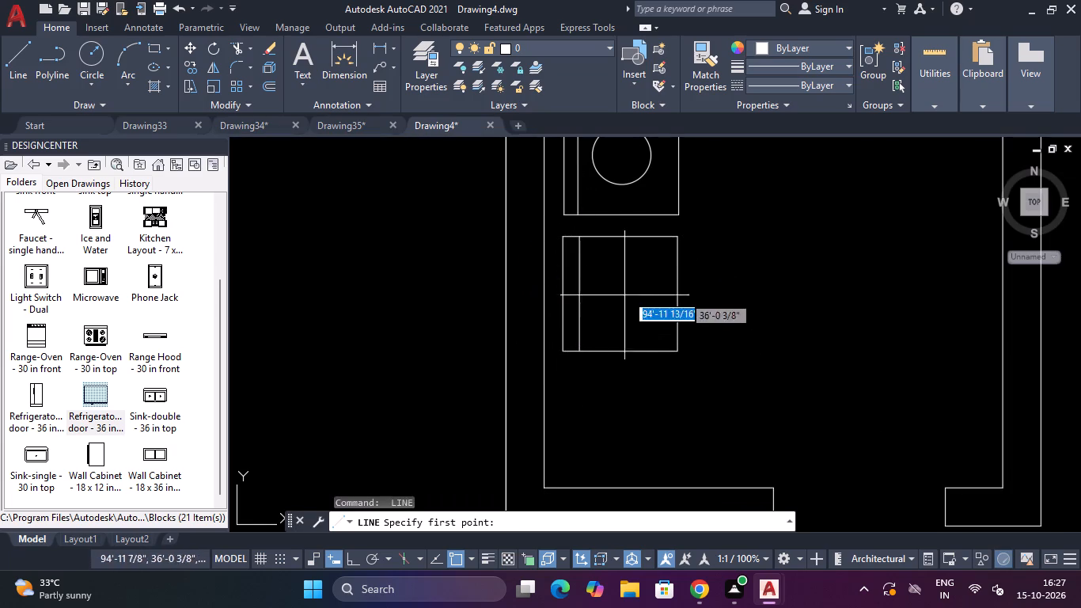
scroll(668, 241, "up", 3)
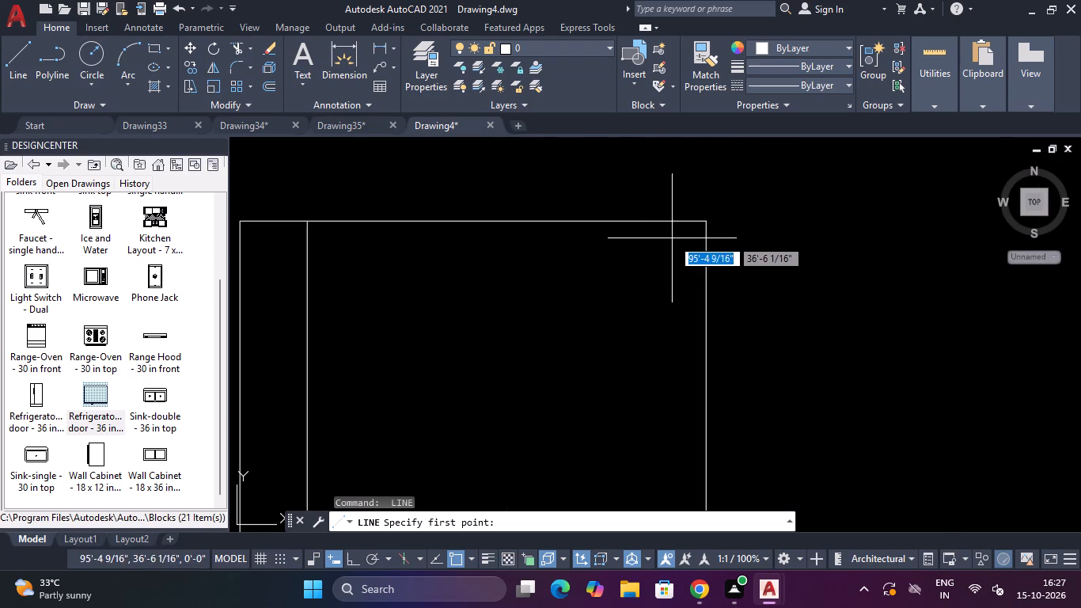
left_click(693, 225)
scroll(698, 224, "down", 4)
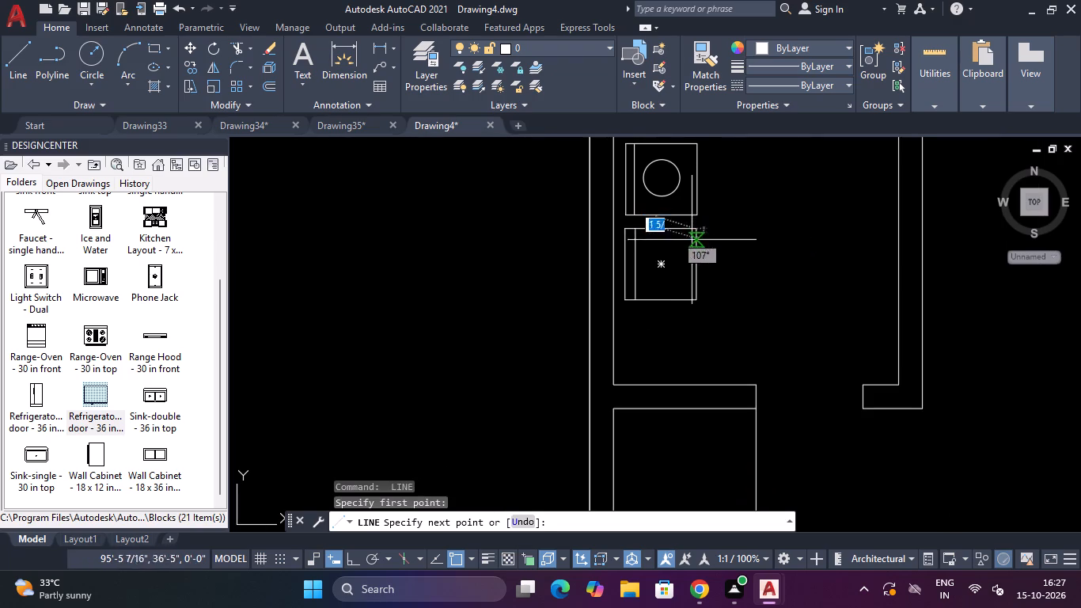
scroll(694, 294, "up", 3)
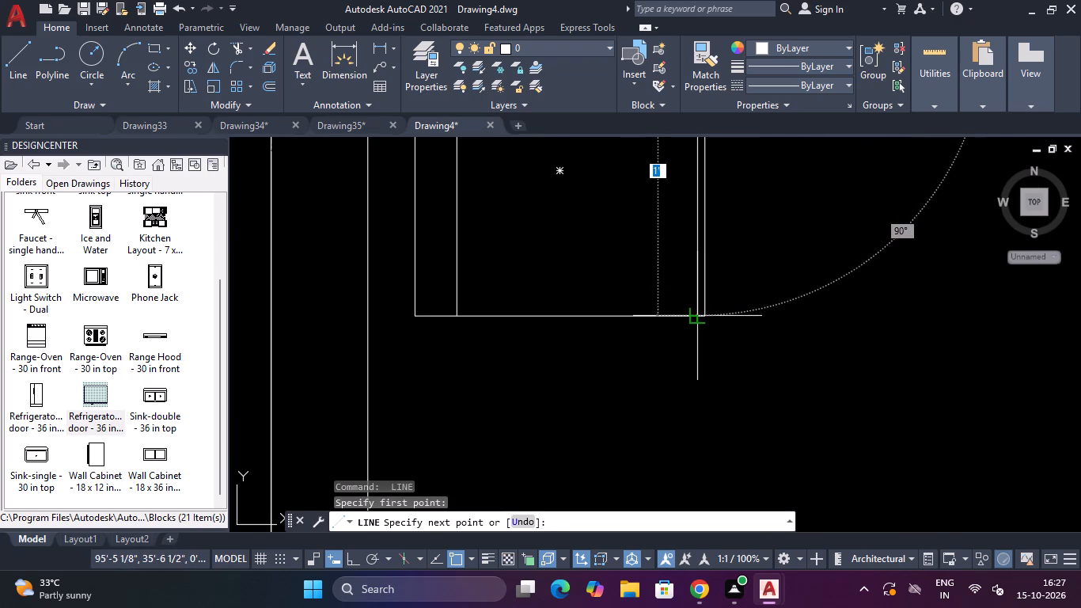
left_click(696, 316)
key("Escape")
Move the upper square with its circle and inner line slightly north-west, closer to the partition.
scroll(696, 316, "down", 4)
scroll(712, 211, "down", 2)
scroll(708, 191, "up", 2)
left_click(713, 179)
left_click(631, 268)
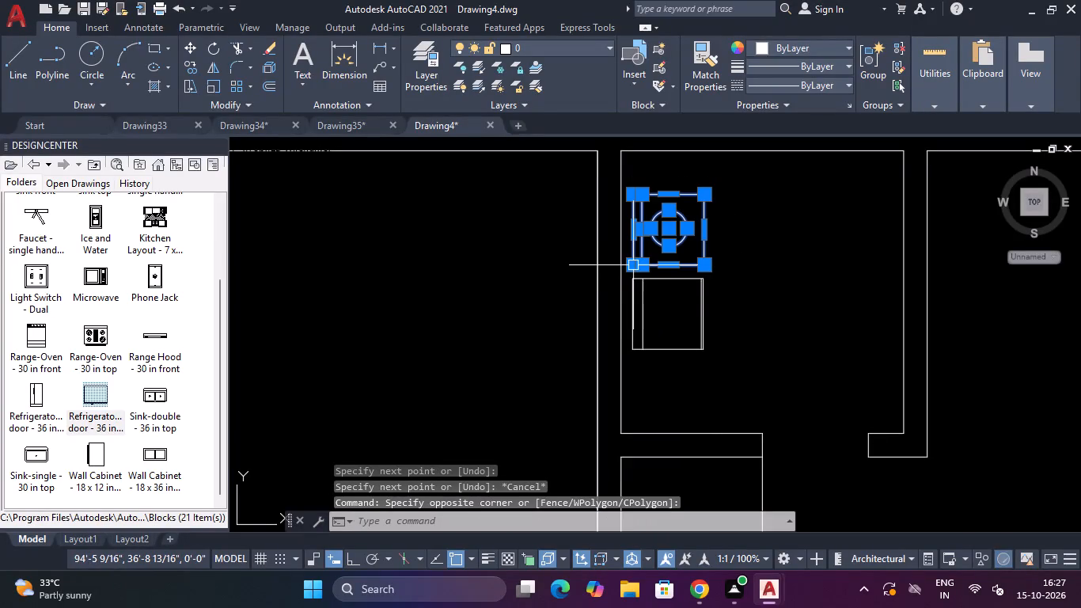
type("M")
key("space")
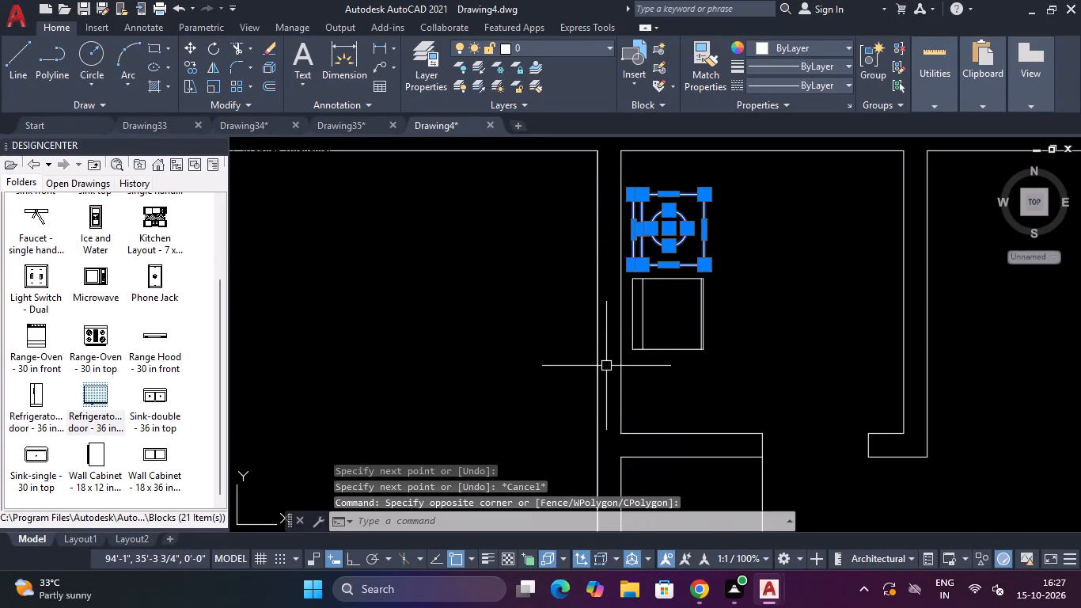
key("m")
key("space")
left_click(672, 226)
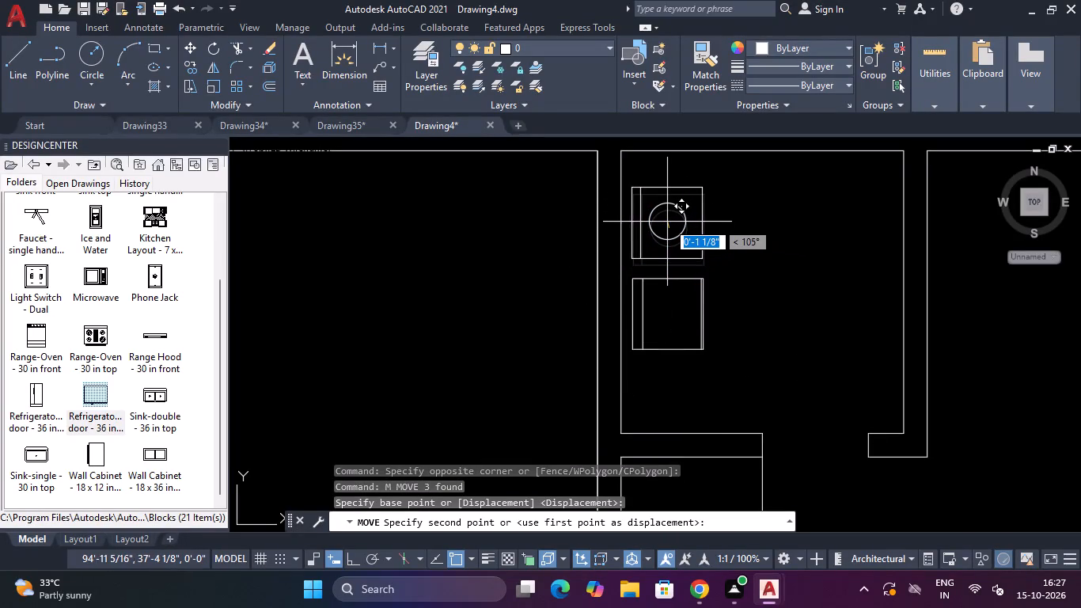
left_click(663, 222)
Move the lower square with its two inner lines slightly south-west, widening the gap below the upper square.
left_click(712, 260)
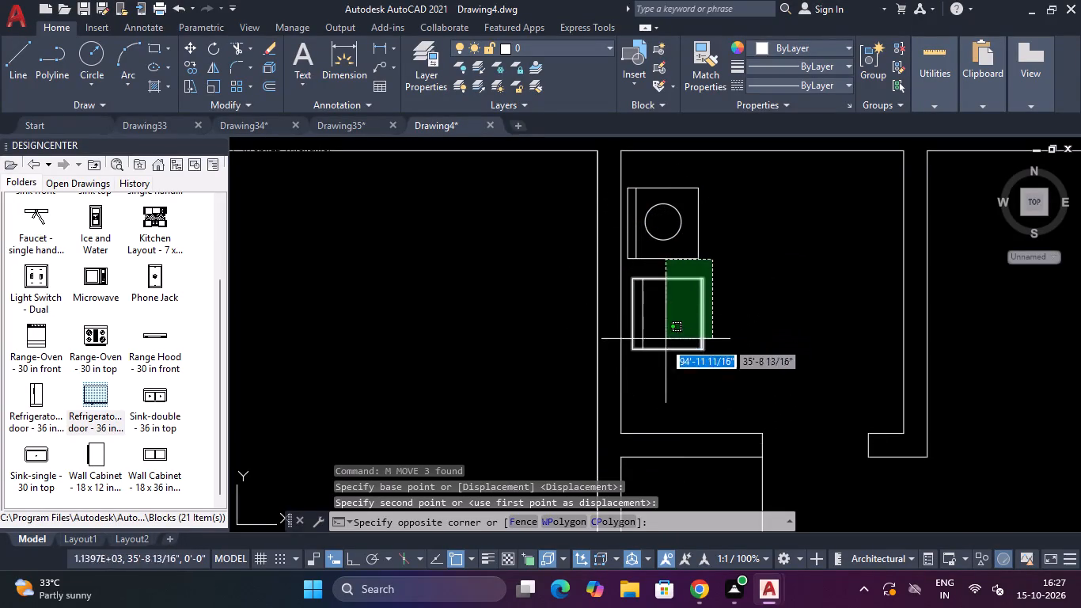
left_click(628, 368)
type("M")
key("space")
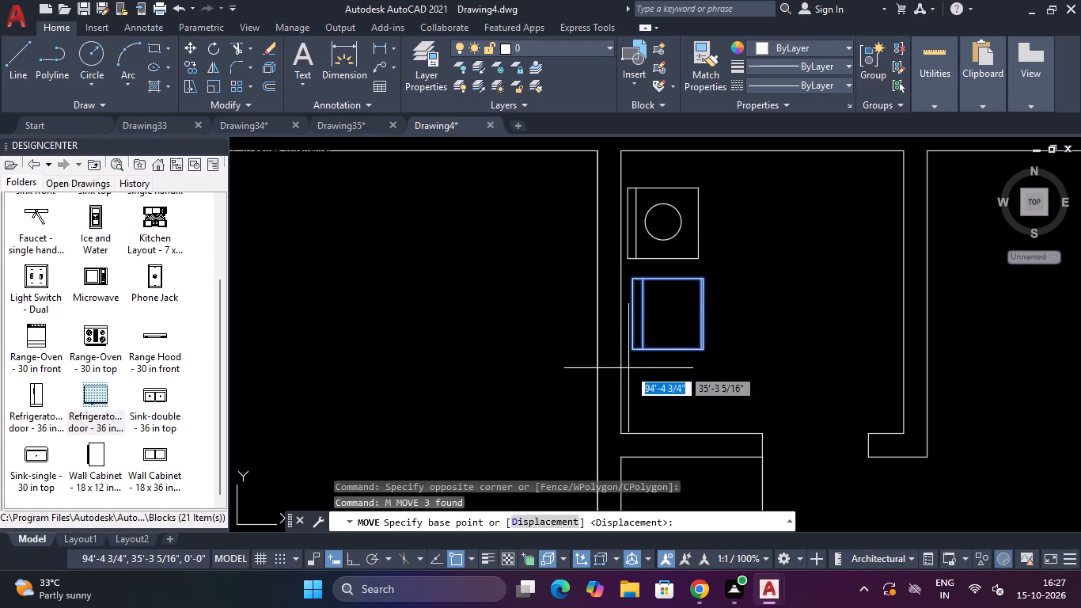
left_click(680, 309)
left_click(673, 316)
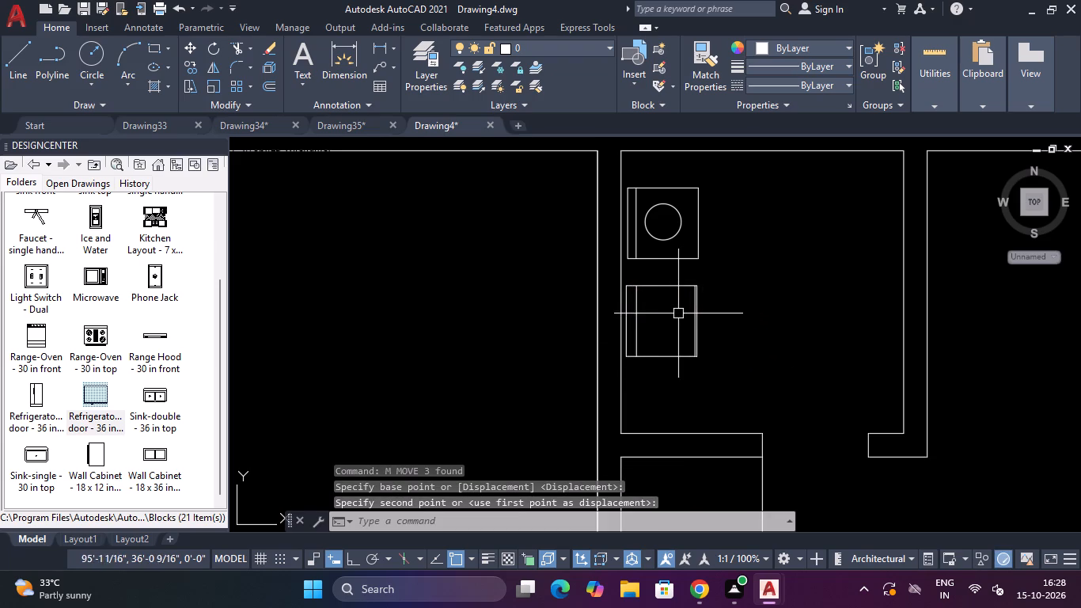
Offset the inner face of the east outer wall 10' west into the large room.
scroll(681, 311, "down", 3)
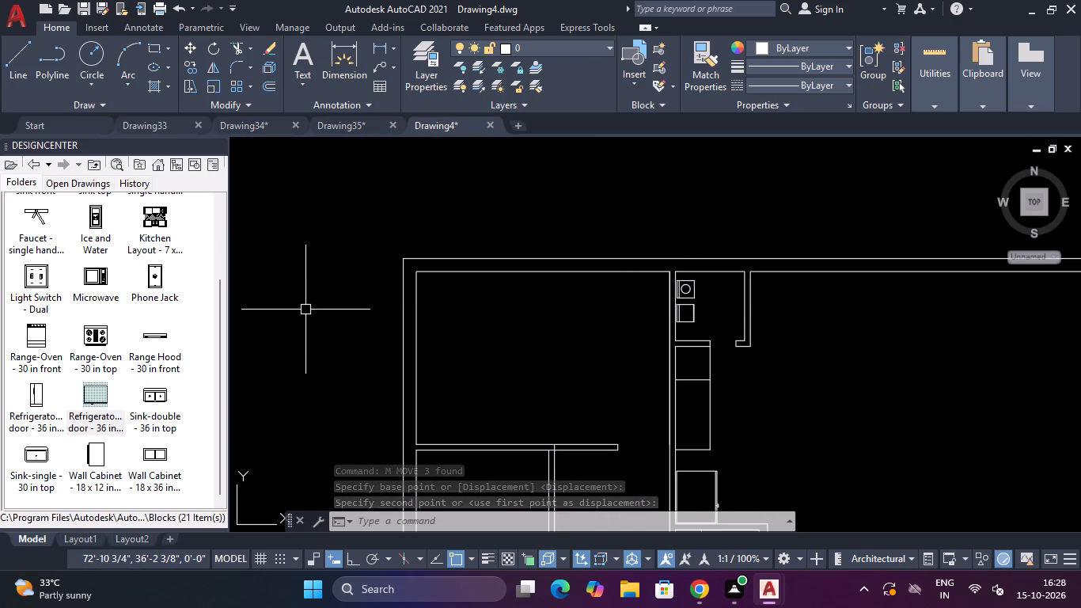
scroll(818, 327, "down", 3)
scroll(850, 336, "up", 1)
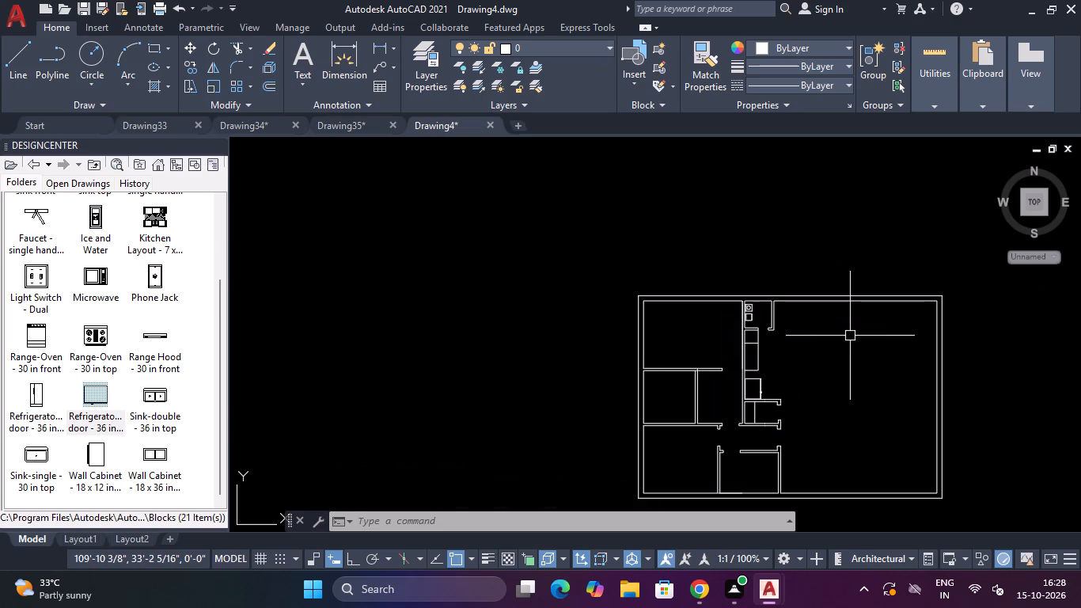
key("Escape")
key("Escape")
key("Escape")
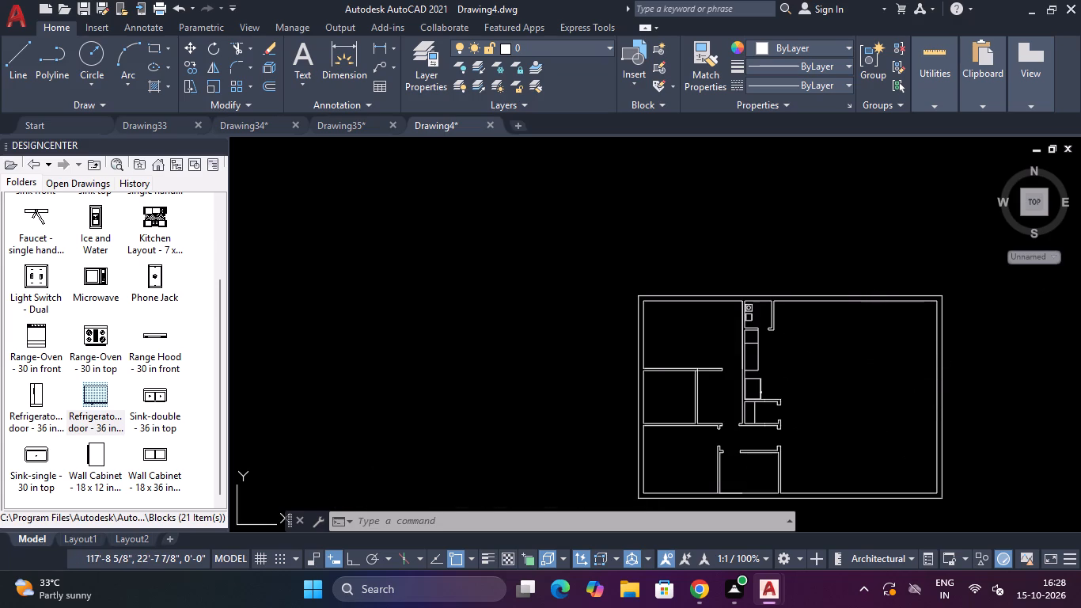
key("Escape")
type("O")
key("space")
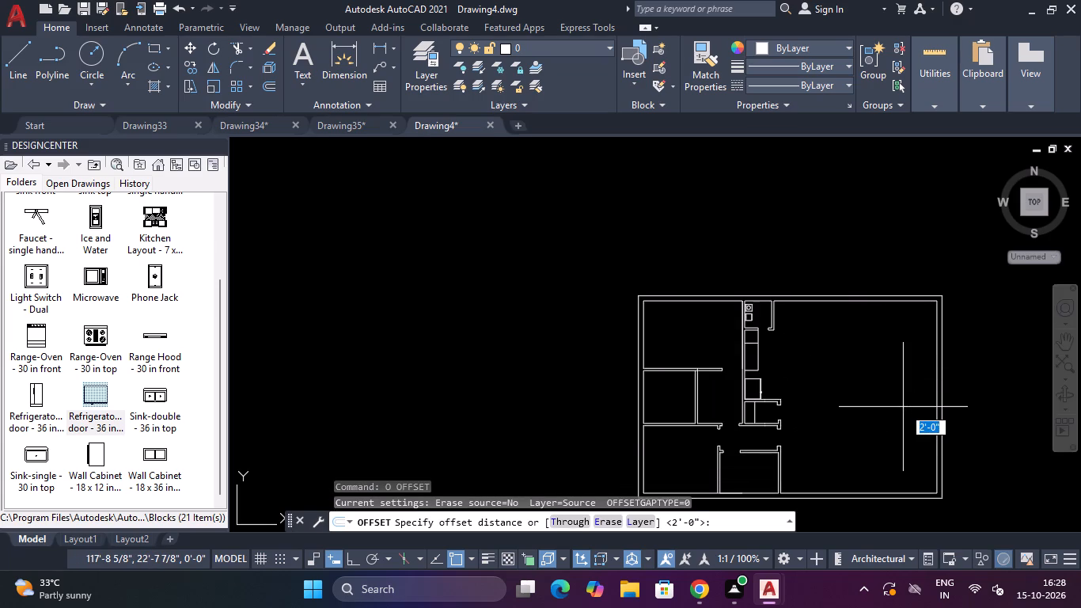
type("10")
key("apostrophe")
key("Return")
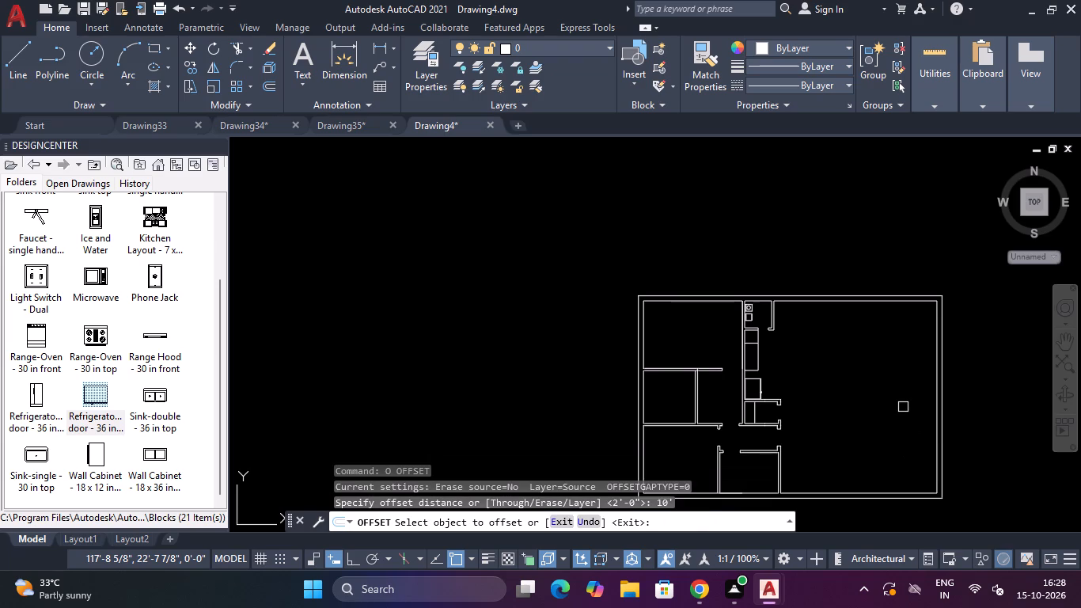
left_click(938, 409)
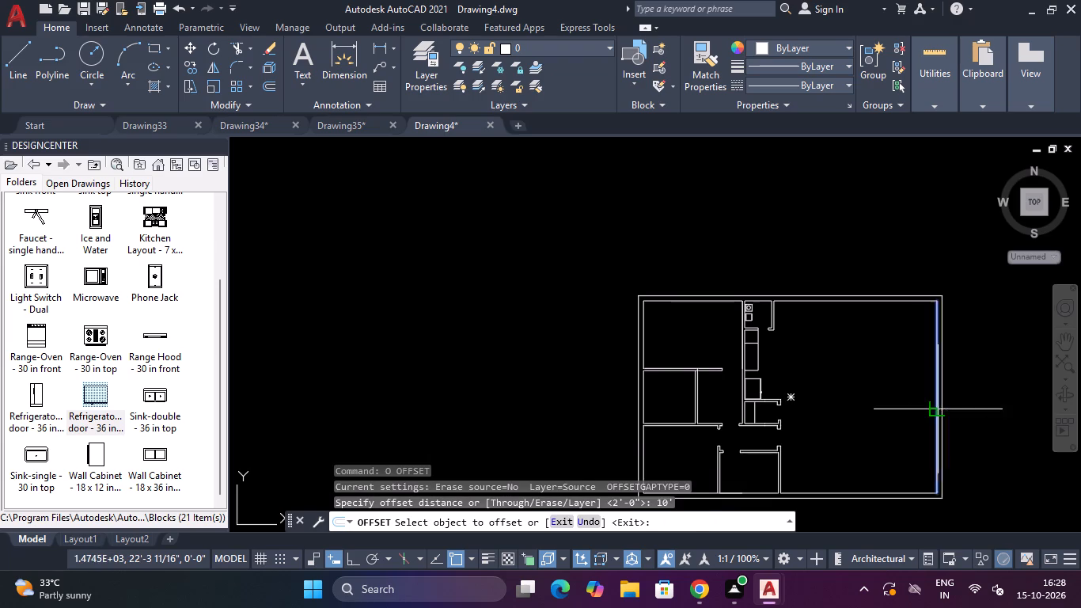
left_click(907, 416)
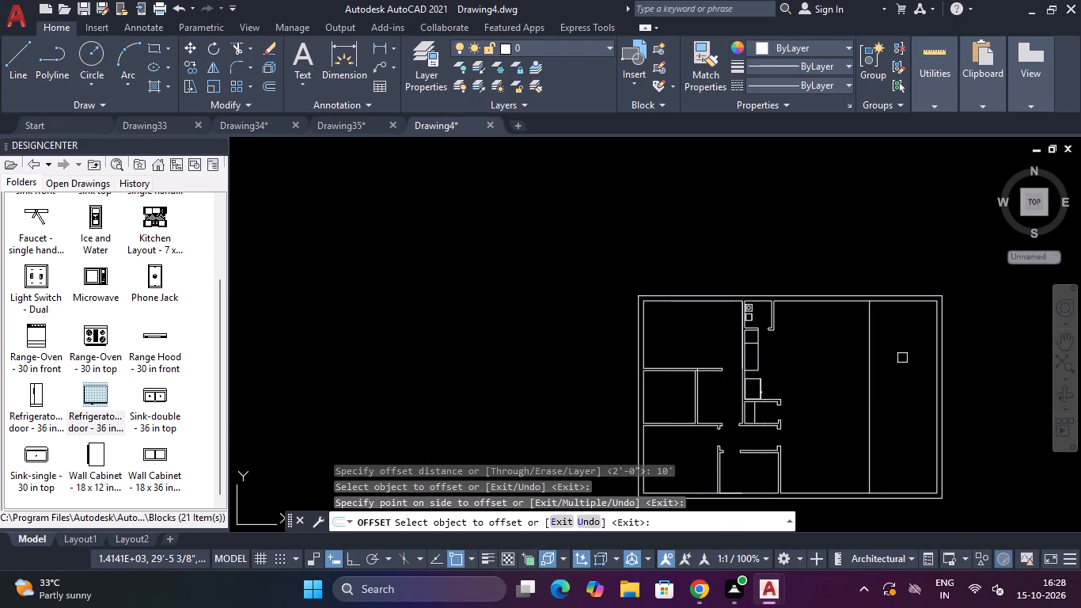
key("Escape")
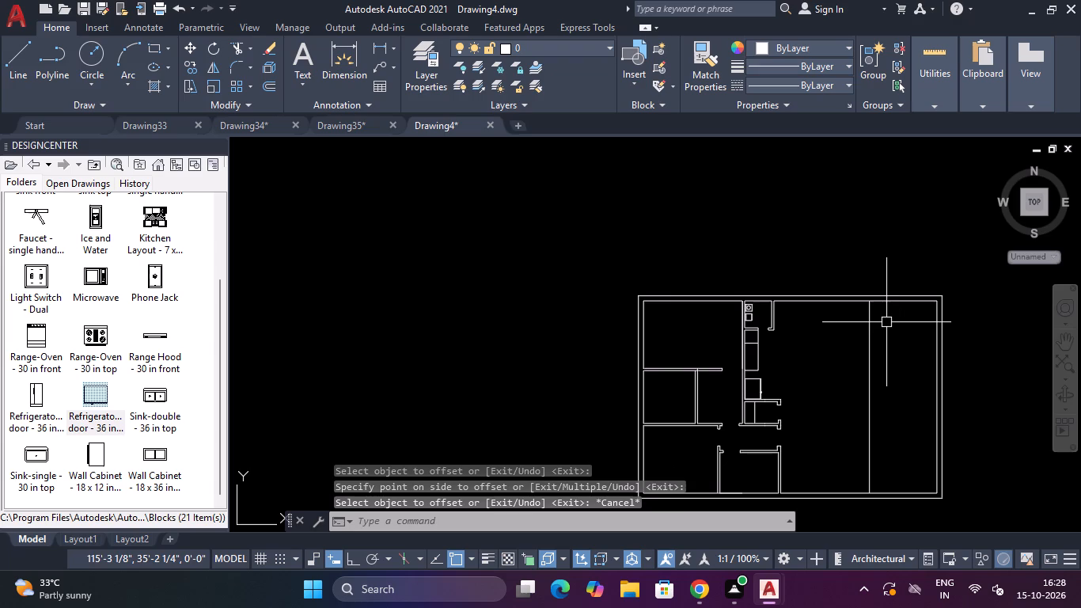
Offset the new vertical line 4" west to form the second face of the partition.
type("O")
key("space")
type("4\"")
key("Return")
left_click(868, 338)
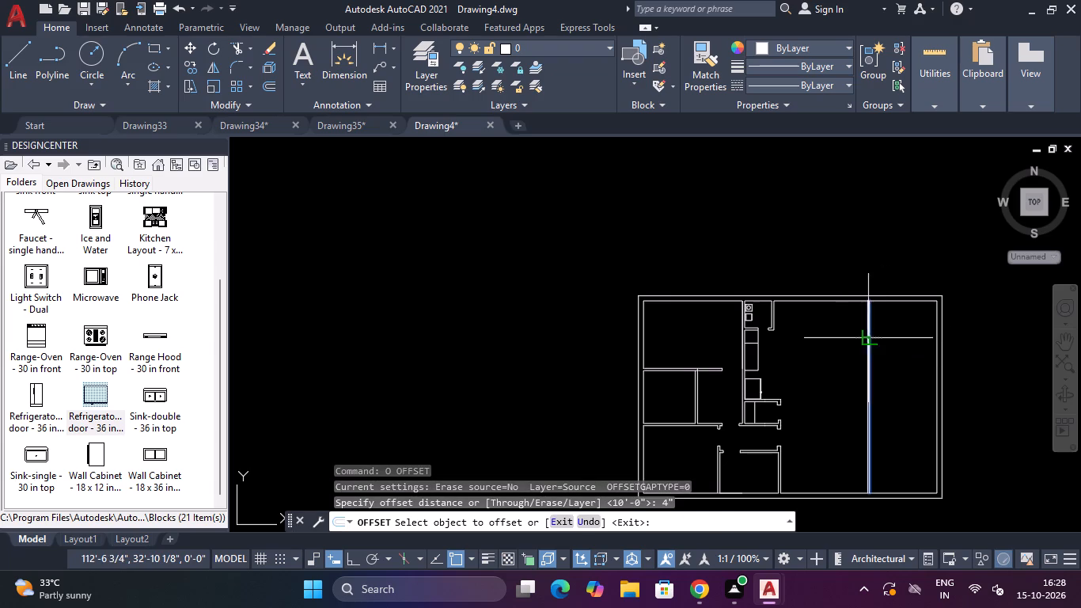
left_click(842, 348)
key("Escape")
Trim the north wall's inner line between the two faces of the new vertical partition.
type("TR")
key("space")
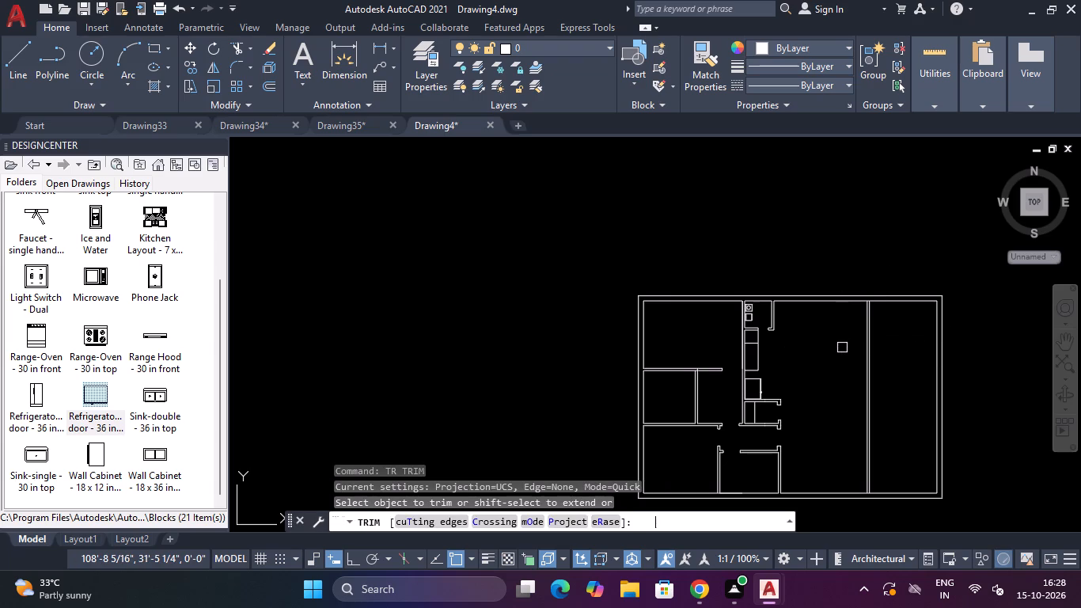
scroll(884, 299, "up", 5)
scroll(719, 297, "up", 3)
left_click(720, 287)
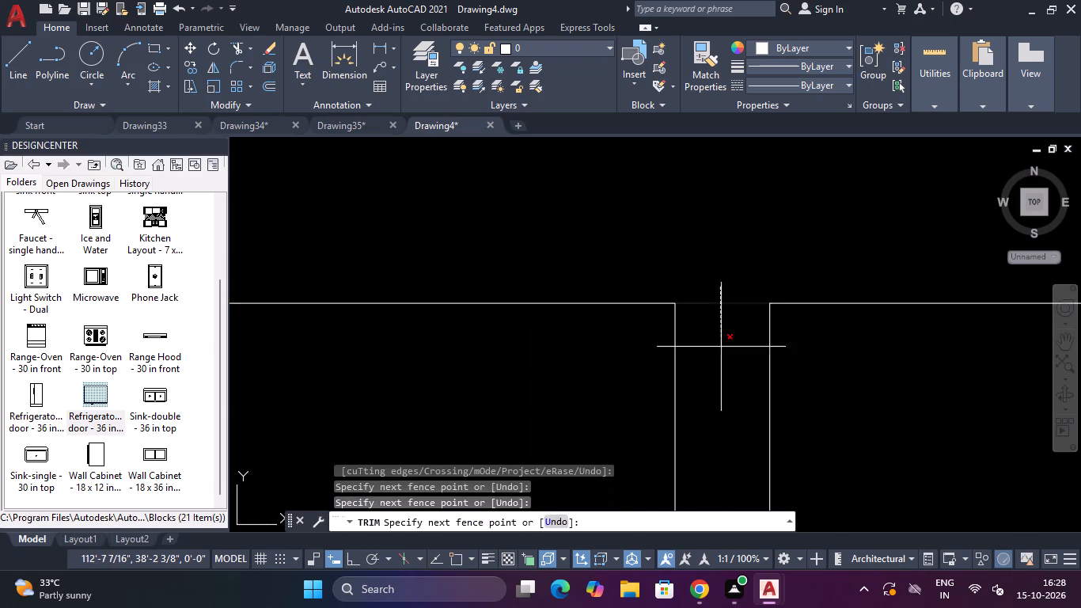
left_click(721, 347)
scroll(721, 347, "down", 4)
scroll(806, 387, "down", 4)
key("Escape")
key("Escape")
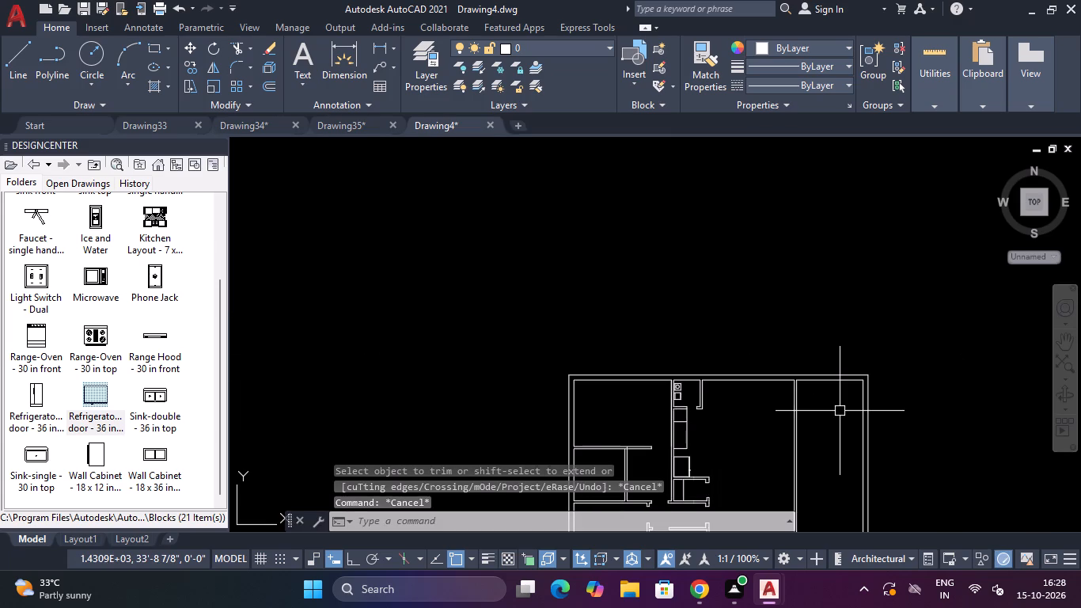
Offset the north wall's inner line 10' south within the new east room.
type("O")
key("space")
type("10'")
key("Return")
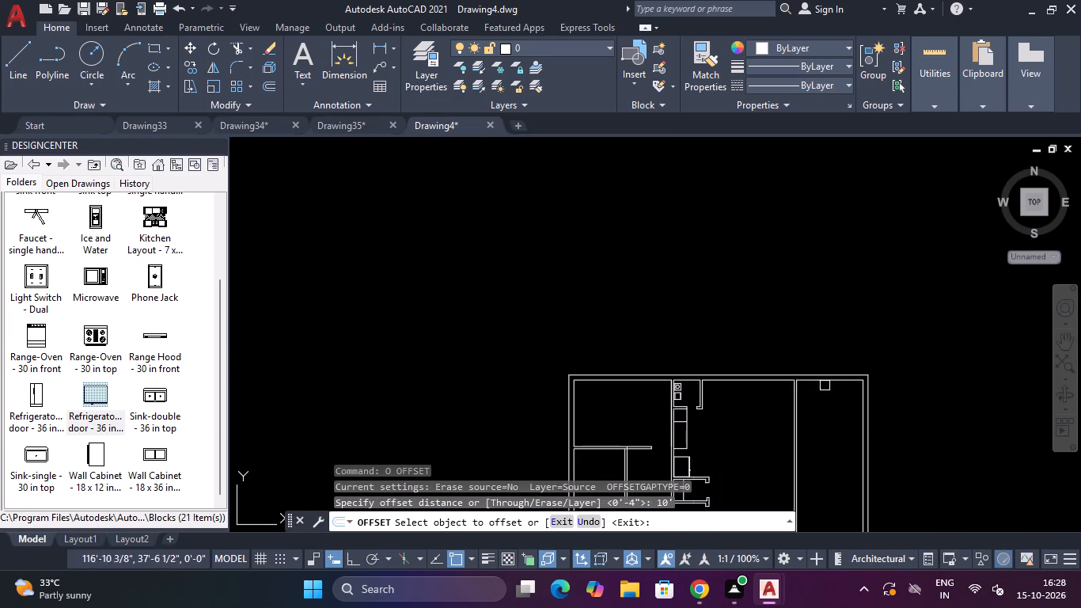
left_click(830, 382)
left_click(826, 442)
scroll(830, 449, "down", 2)
scroll(830, 483, "up", 3)
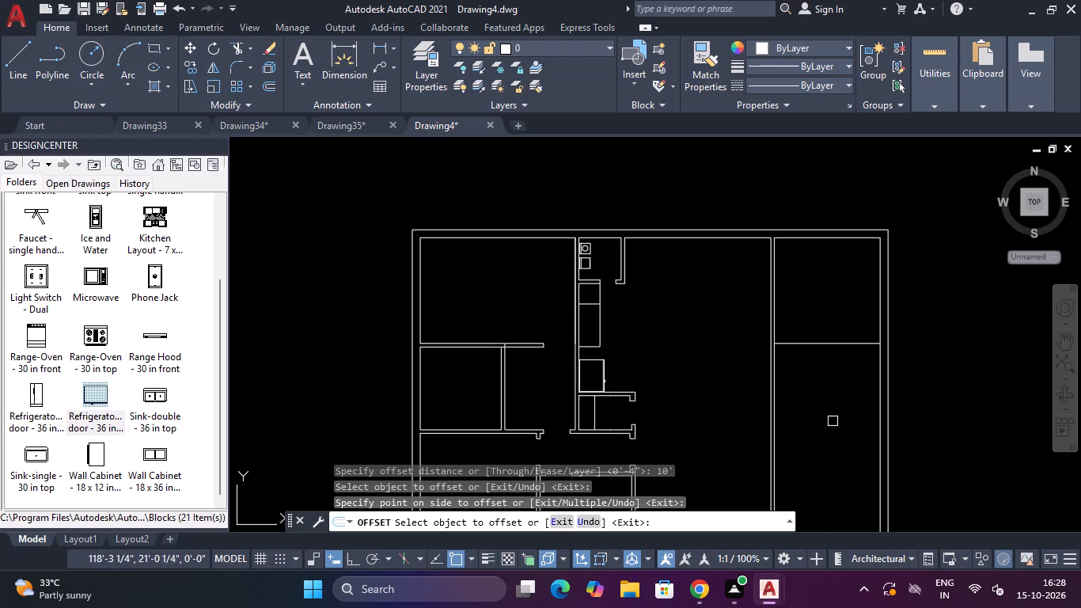
key("Escape")
key("Escape")
Offset the new horizontal line in the east room 4" south to form a partition.
type("O")
key("space")
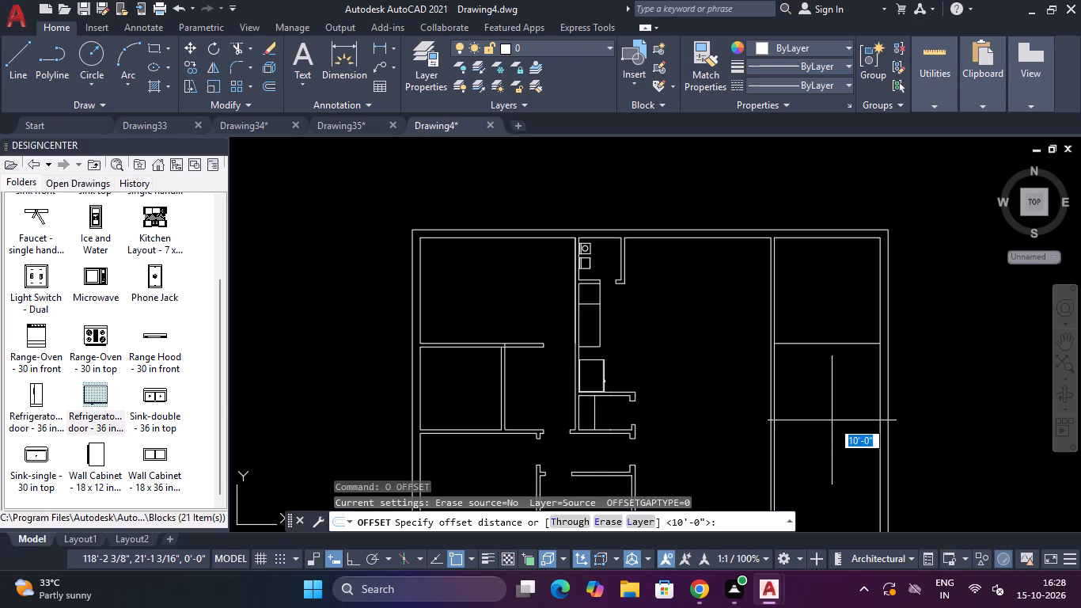
type("4\"")
key("Return")
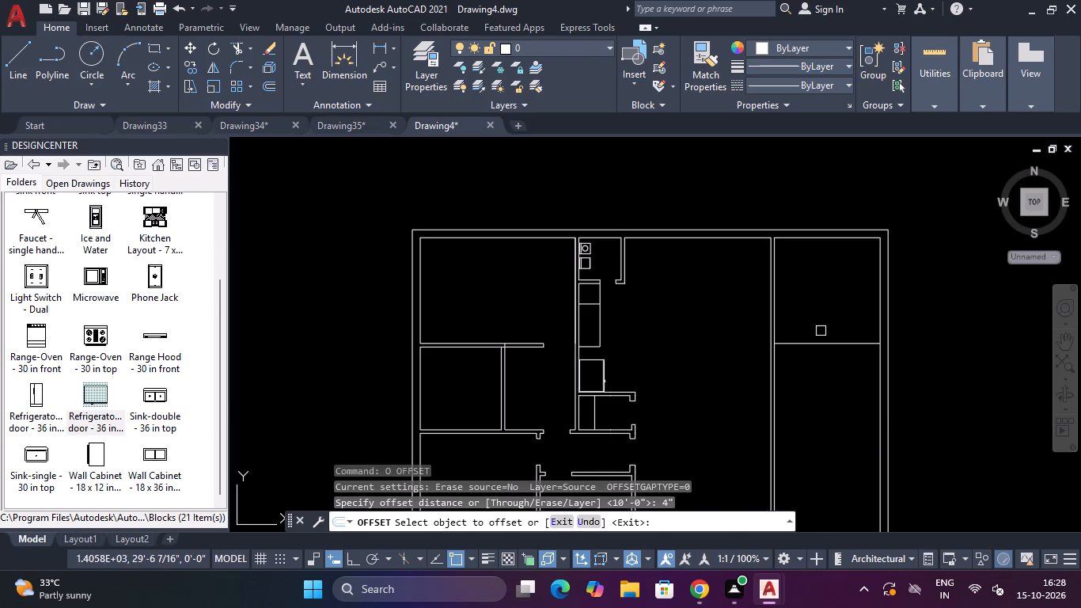
left_click(829, 345)
left_click(830, 389)
key("Escape")
key("Escape")
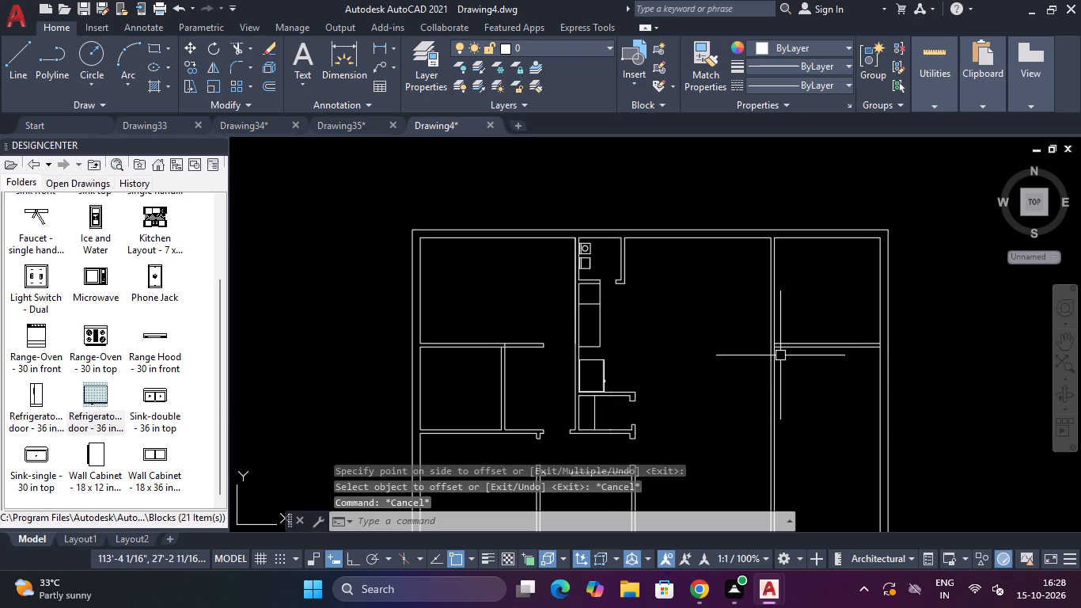
Trim the vertical partition's east face and the east wall's inner line where the new horizontal partition meets them.
type("TR")
key("space")
scroll(779, 348, "up", 6)
left_click(709, 320)
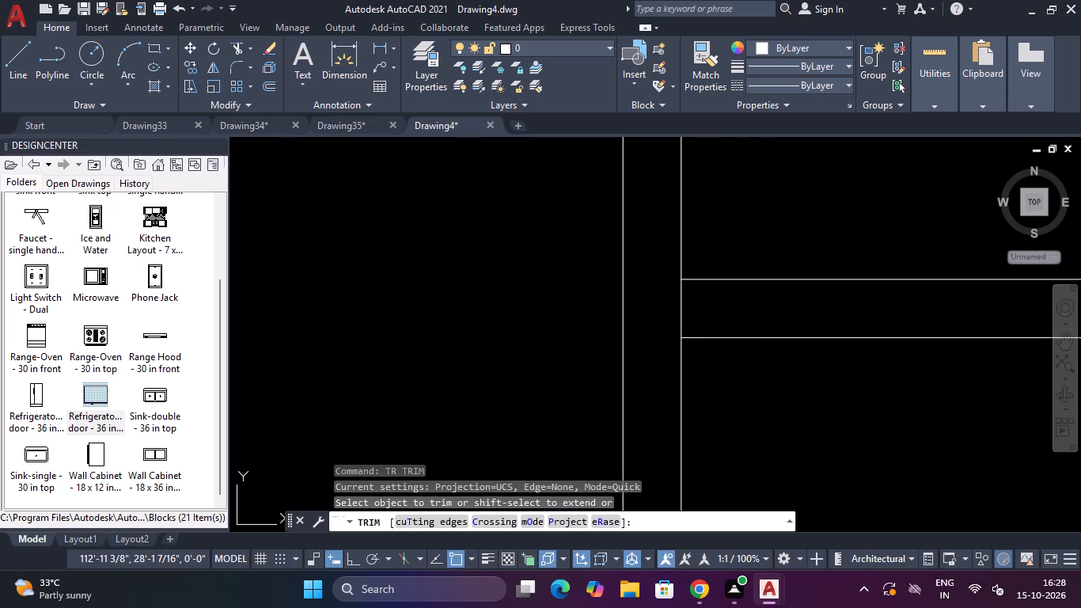
left_click(647, 317)
scroll(670, 308, "down", 4)
scroll(1040, 308, "down", 1)
scroll(999, 310, "up", 5)
left_click(798, 286)
left_click(748, 286)
scroll(757, 285, "down", 8)
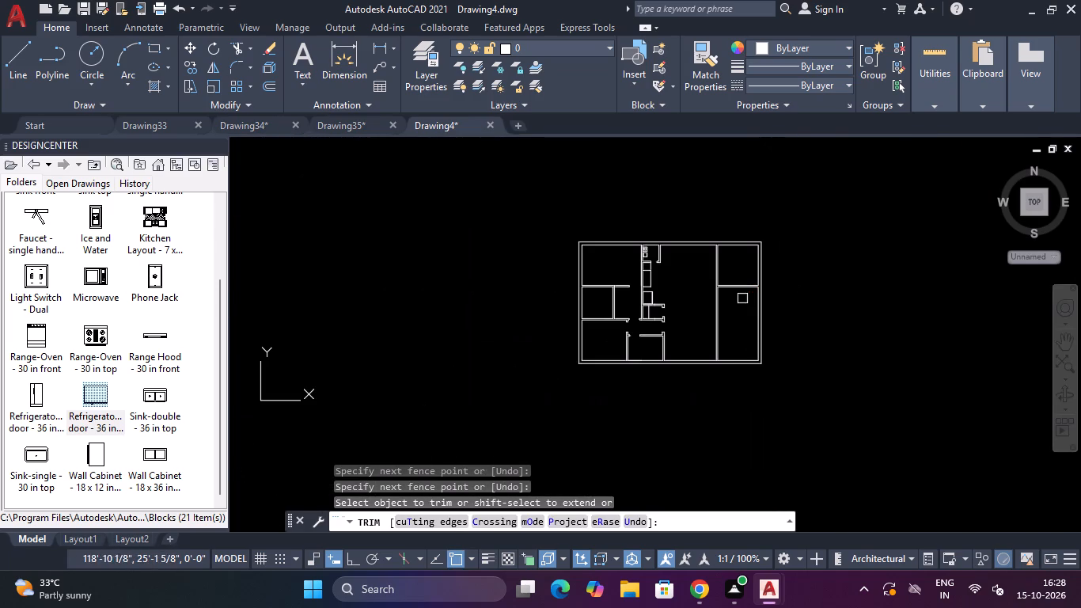
key("Escape")
key("Escape")
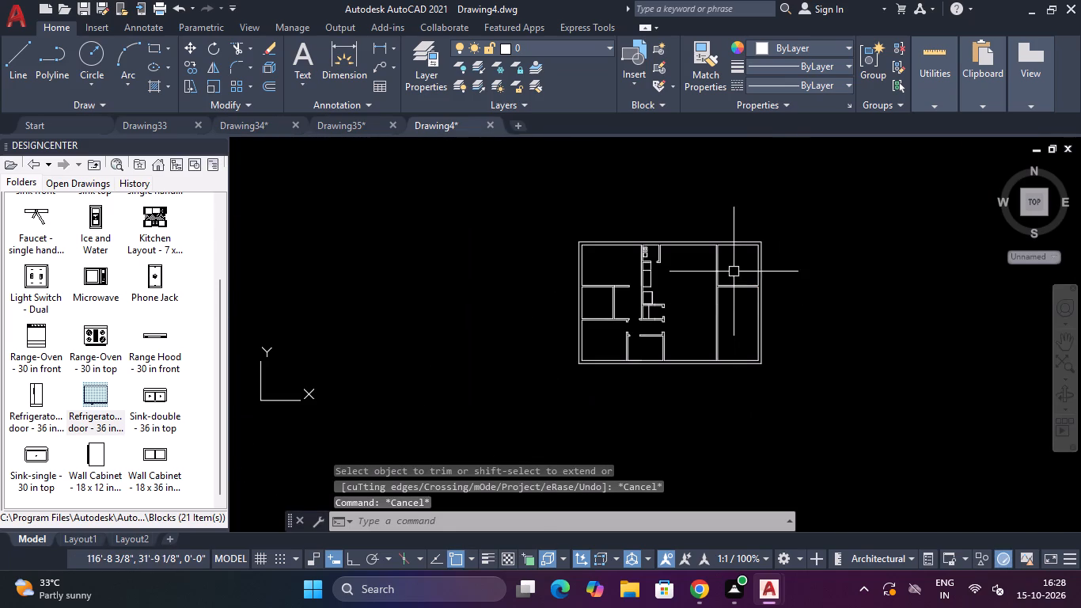
Offset the south face of the east horizontal partition 7' south between the vertical partition and the east wall.
scroll(734, 262, "up", 3)
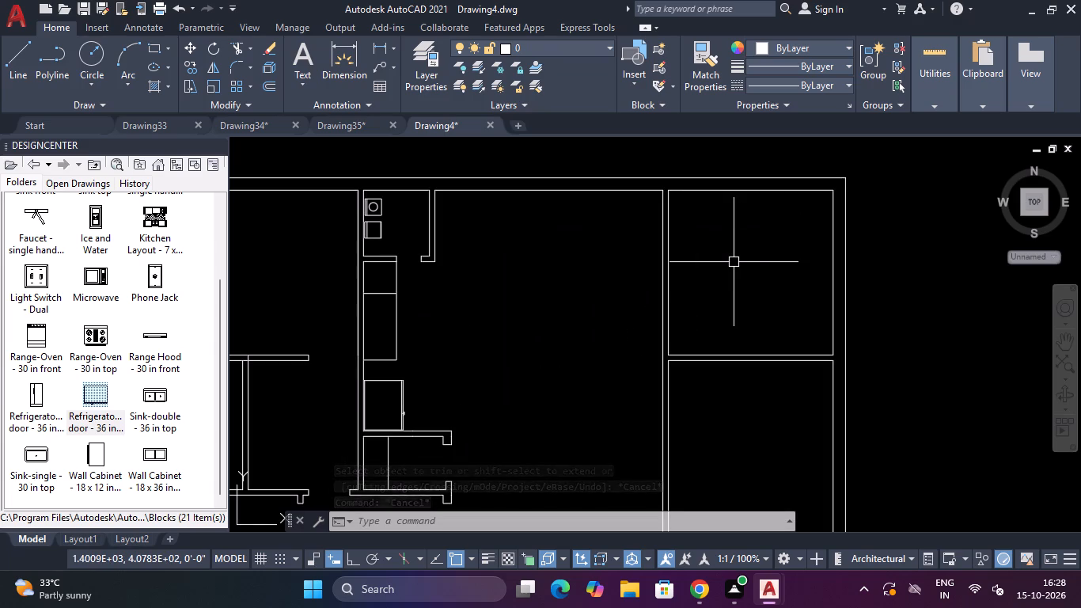
scroll(753, 276, "down", 2)
scroll(753, 351, "up", 2)
type("O")
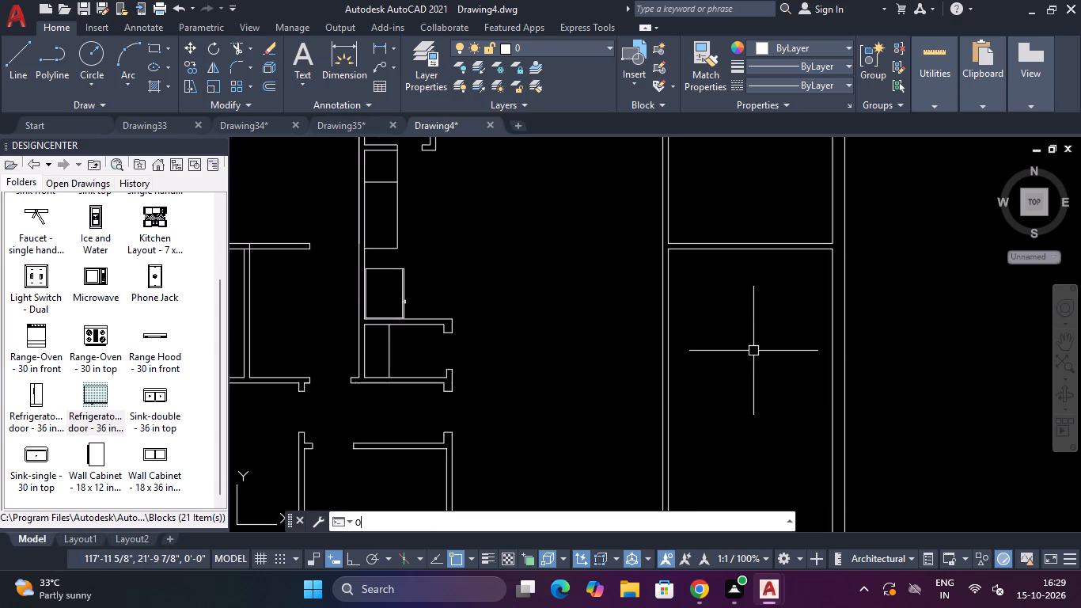
key("space")
type("5'")
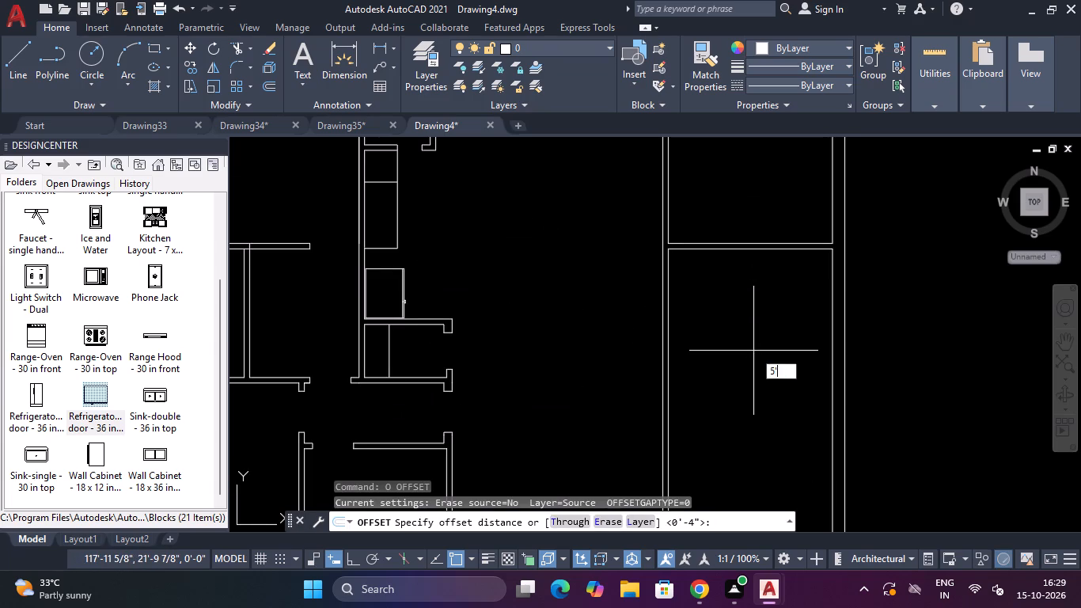
key("Return")
left_click(770, 252)
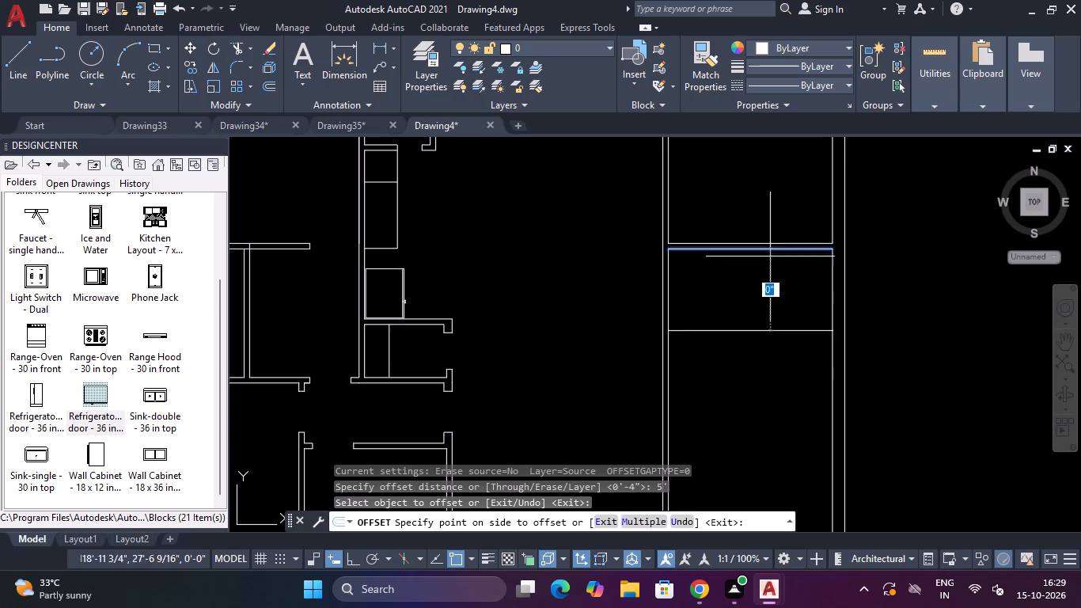
scroll(764, 368, "down", 2)
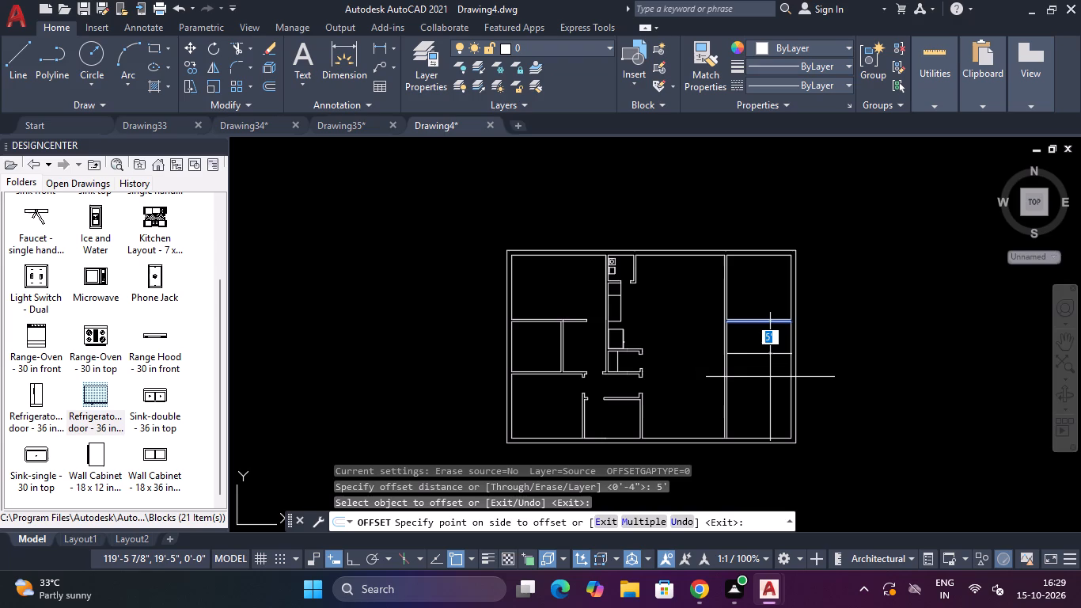
type("7'")
key("Return")
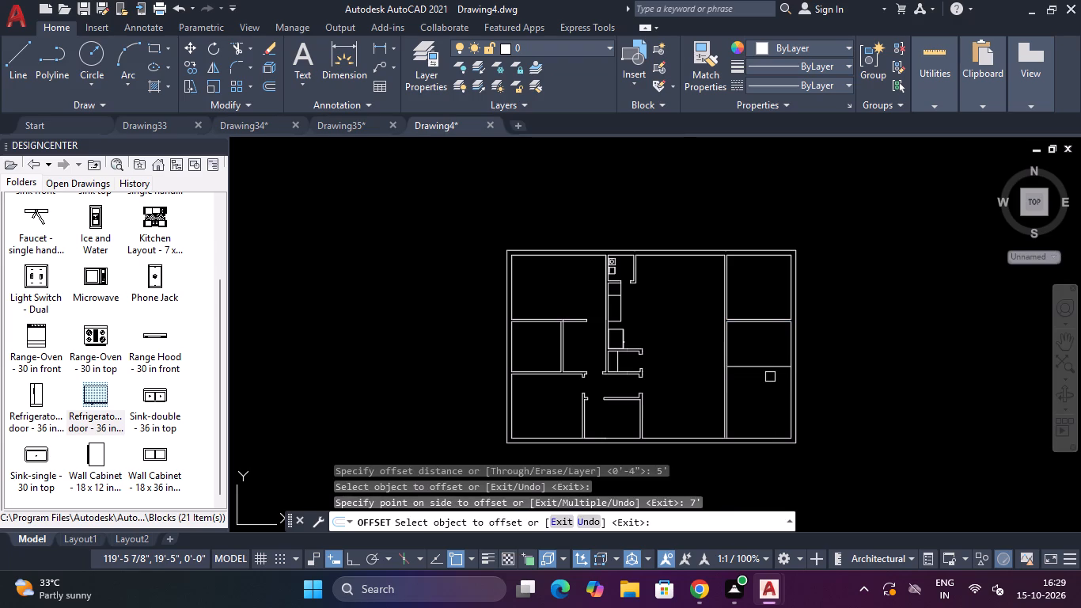
key("Escape")
Offset the new horizontal line 4" south to form a second partition in the east rooms.
type("O")
key("space")
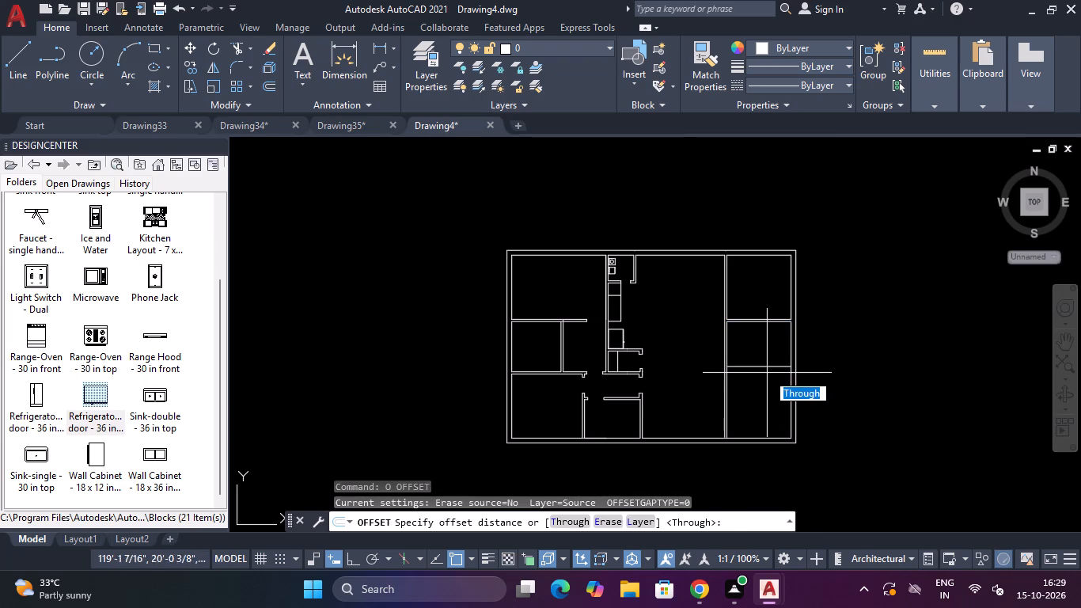
type("4\"")
key("Return")
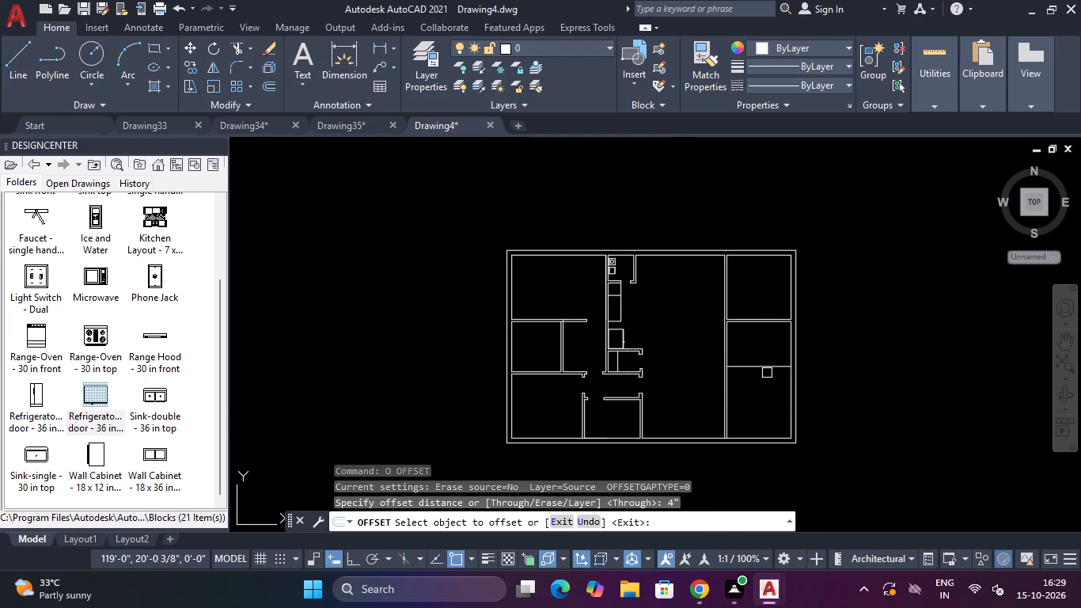
scroll(754, 363, "up", 3)
left_click(759, 376)
left_click(757, 466)
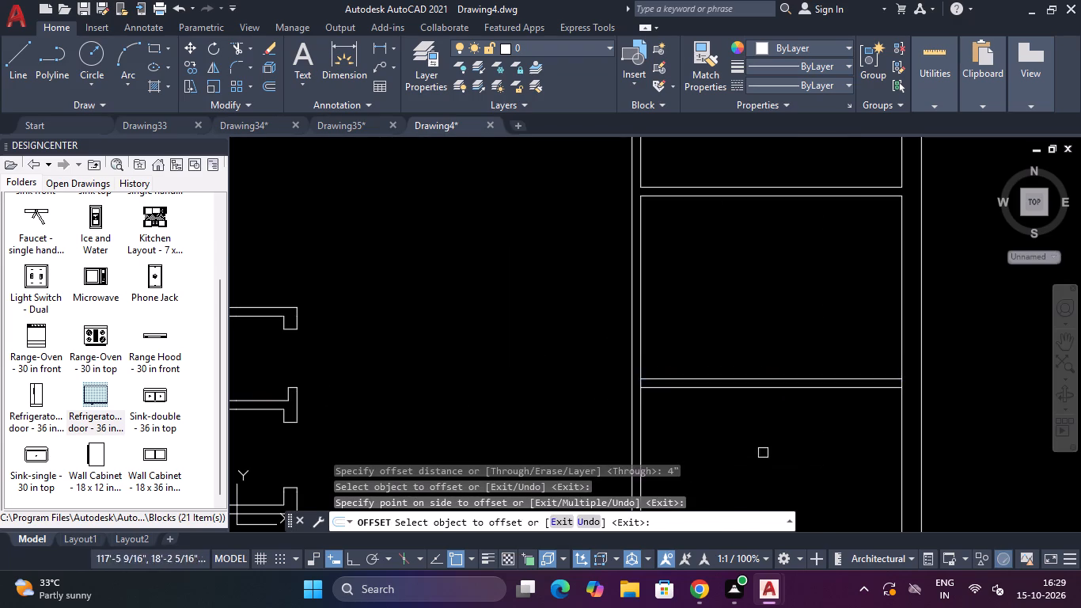
Quick-measure the dimensions of the south-east room.
scroll(767, 446, "down", 5)
scroll(769, 453, "up", 2)
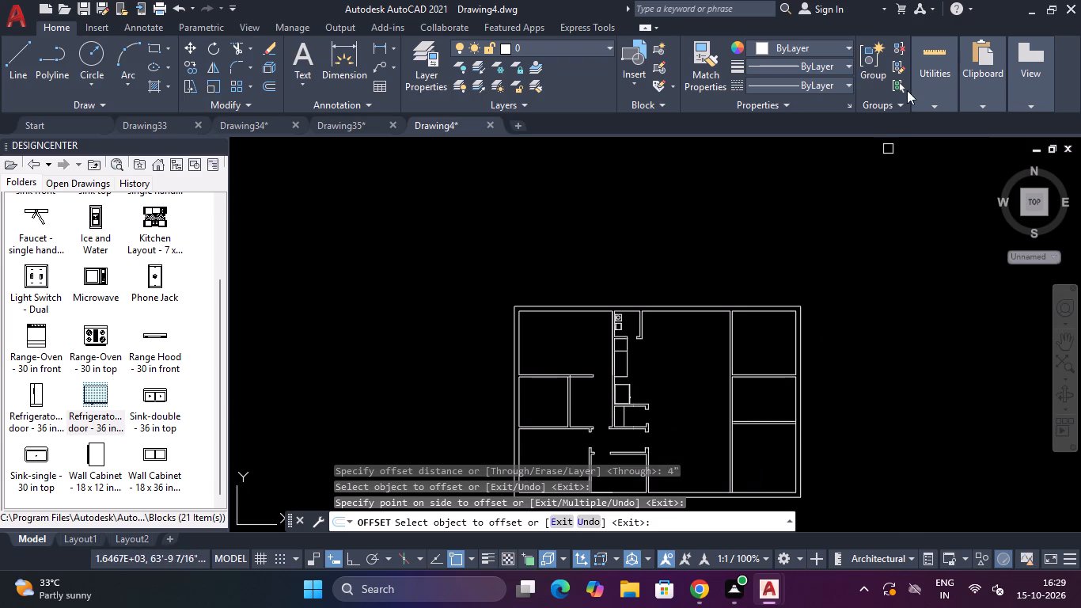
left_click(924, 138)
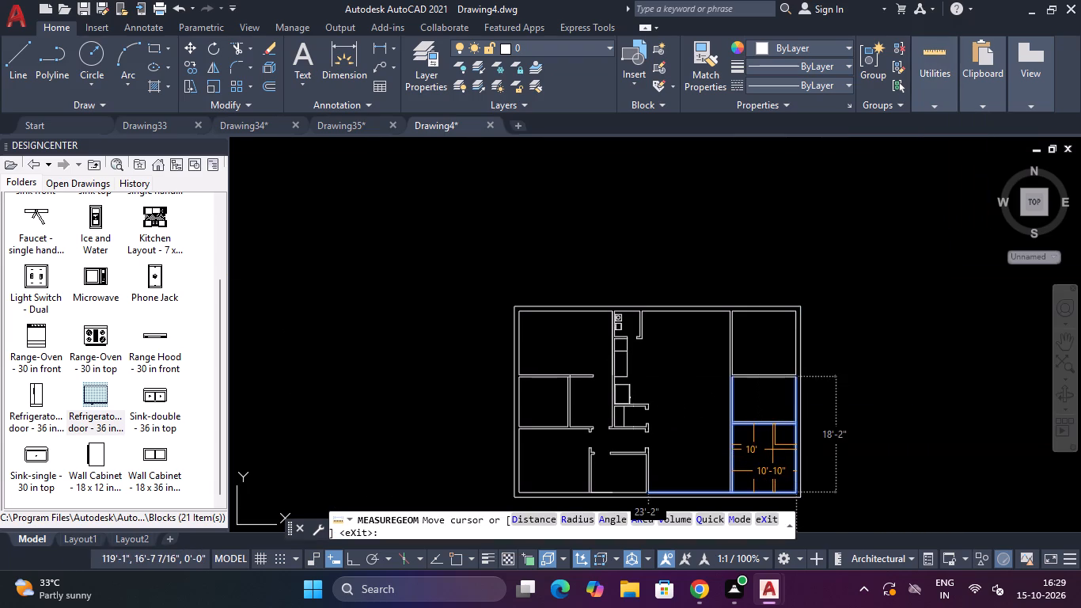
scroll(766, 456, "up", 3)
scroll(773, 418, "down", 3)
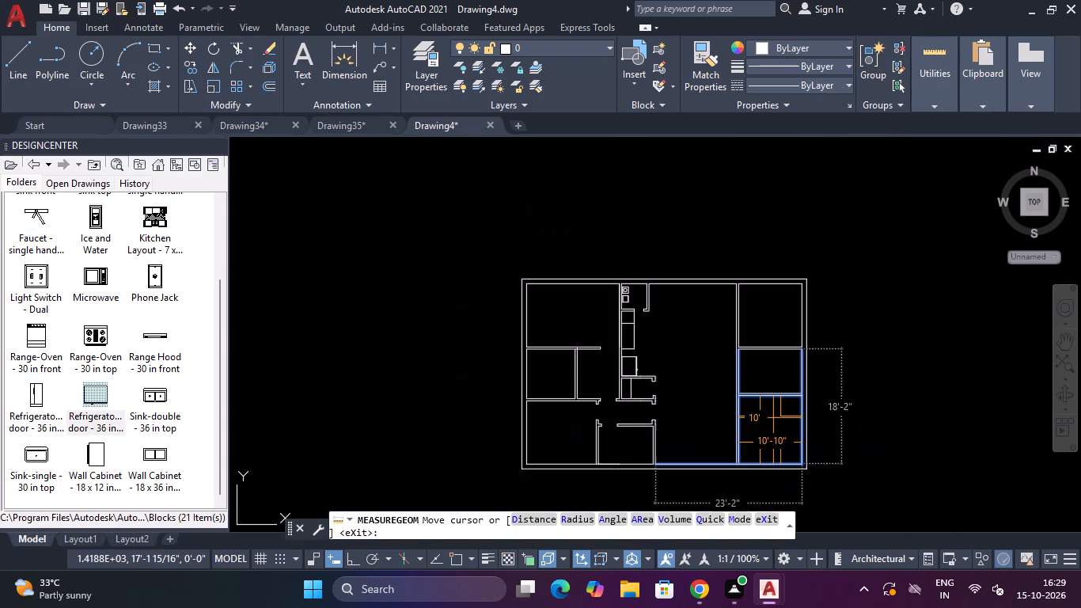
key("Escape")
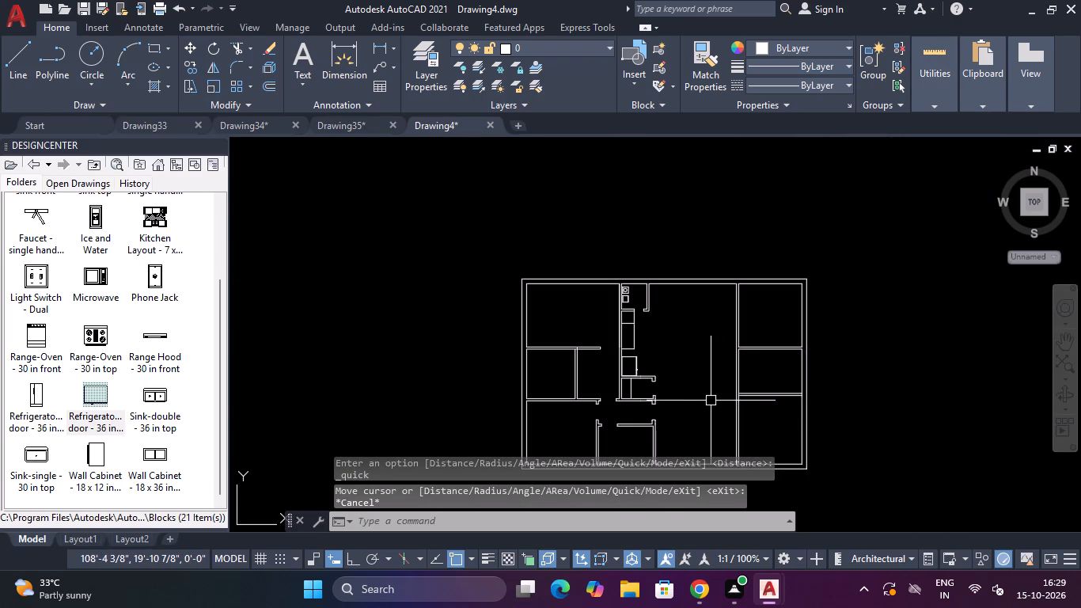
key("Escape")
key("Escape")
Trim the east wall's inner line between the two faces of the second horizontal partition.
type("TR")
key("space")
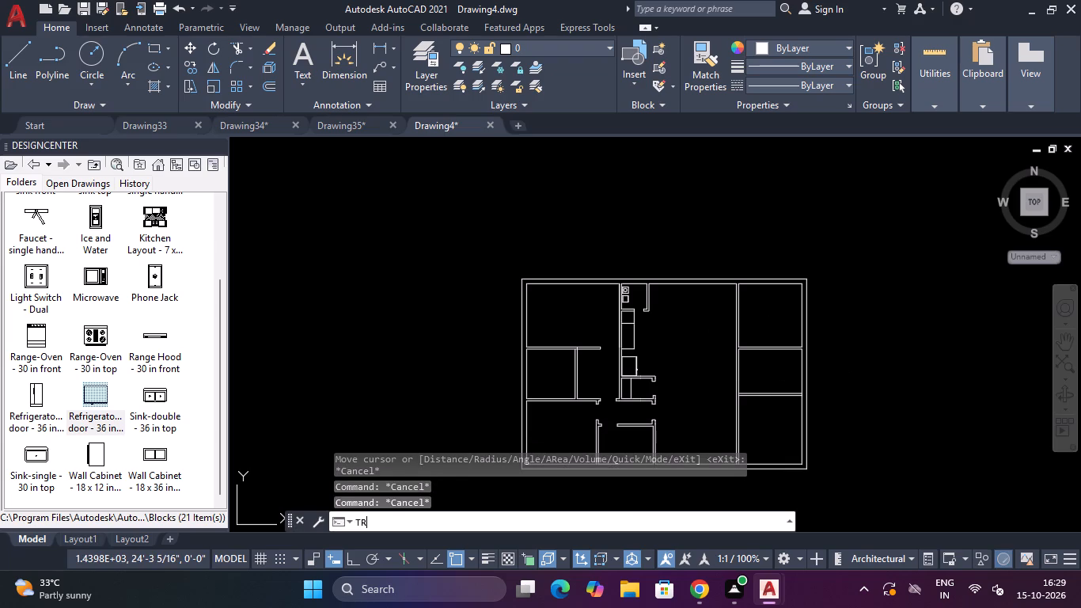
scroll(787, 378, "up", 4)
scroll(865, 473, "up", 3)
left_click_drag(931, 477, 924, 475)
left_click(888, 469)
scroll(889, 465, "down", 3)
scroll(838, 175, "down", 3)
scroll(833, 208, "up", 1)
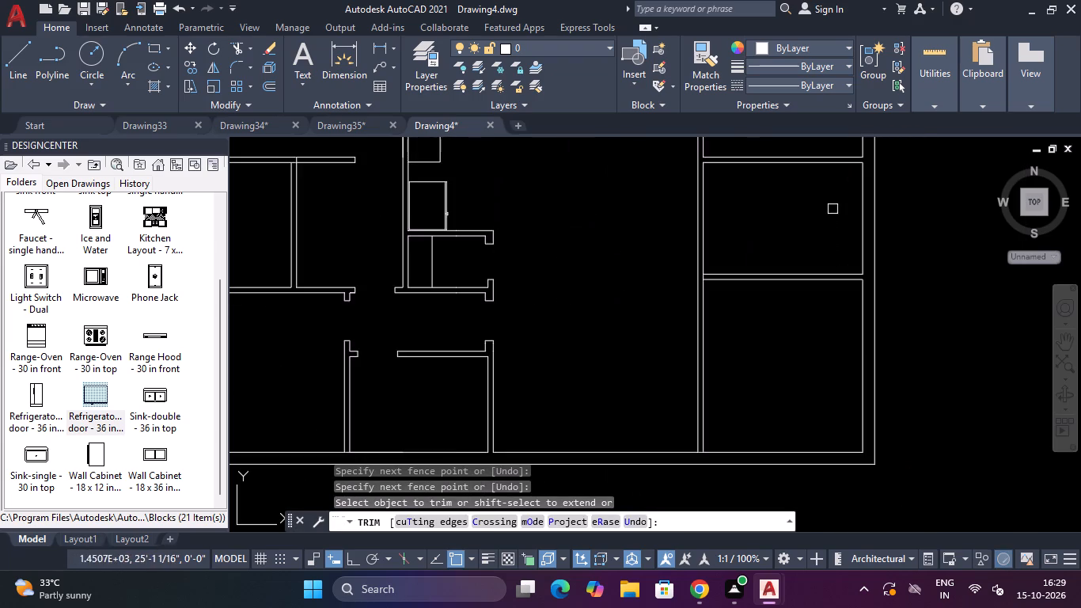
scroll(831, 211, "down", 1)
key("Escape")
Trim the vertical partition's east face where the second horizontal partition meets it.
key("space")
scroll(742, 250, "up", 4)
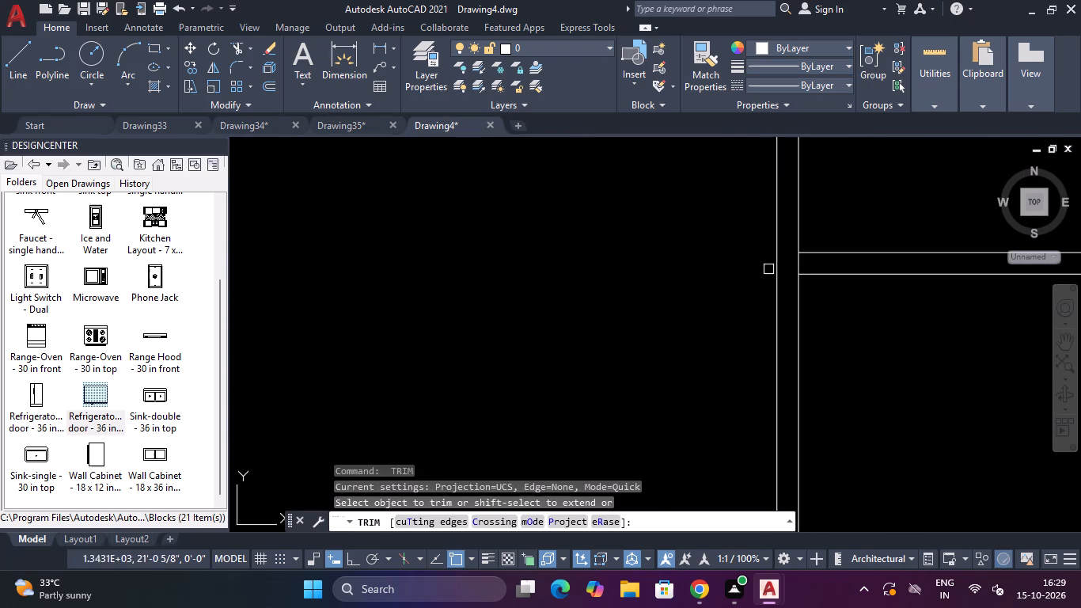
scroll(802, 264, "up", 3)
left_click(802, 264)
left_click(768, 265)
scroll(772, 262, "down", 2)
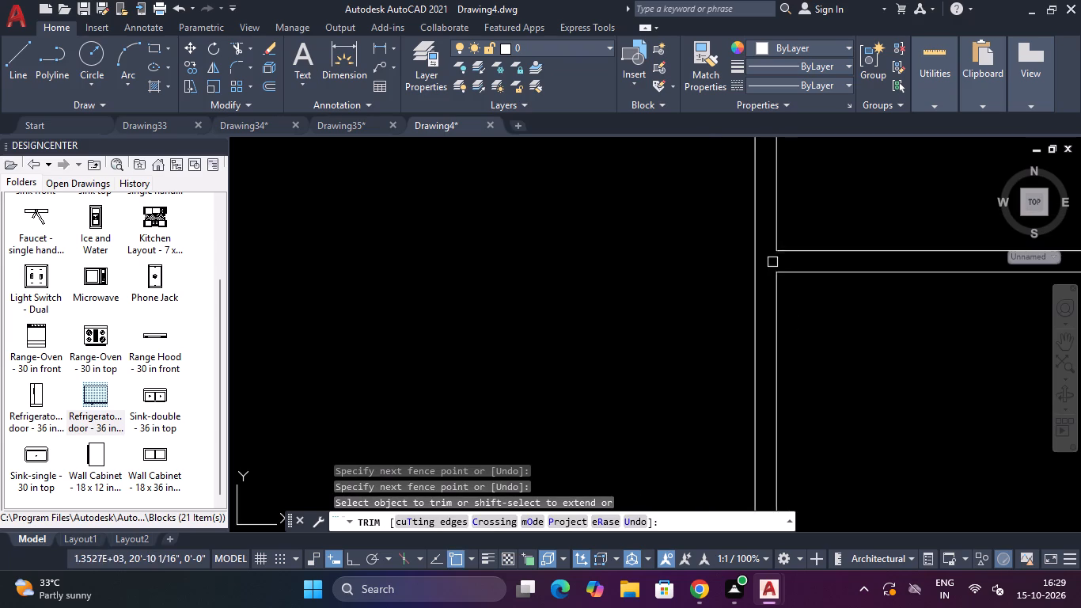
scroll(772, 262, "down", 4)
key("Escape")
key("Escape")
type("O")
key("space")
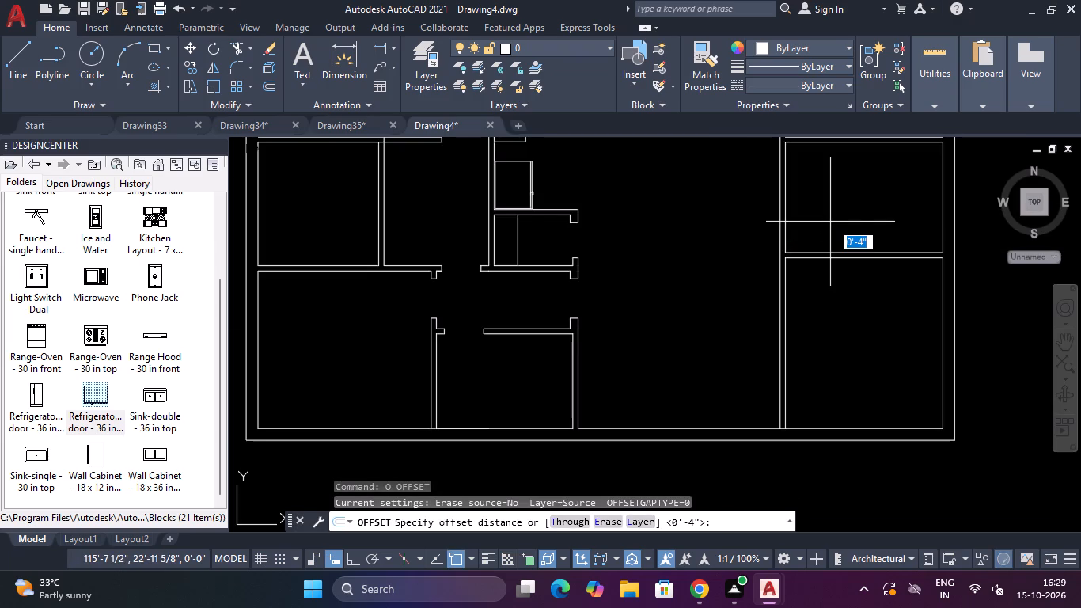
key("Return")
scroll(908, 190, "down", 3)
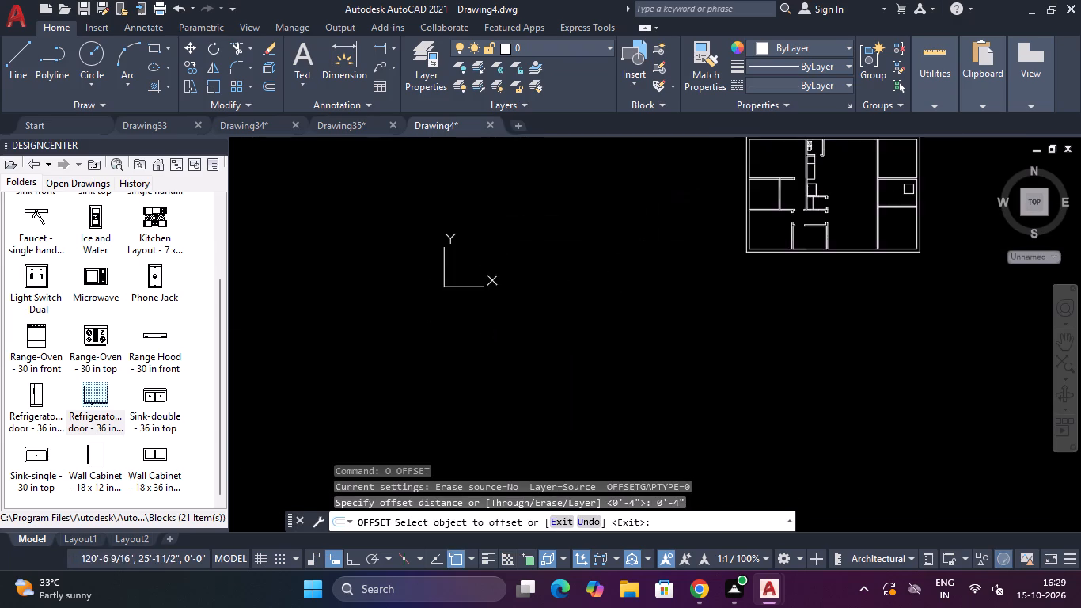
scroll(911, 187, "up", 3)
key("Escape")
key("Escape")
Offset the east wall's inner line 7' west within the middle east room.
type("O")
key("space")
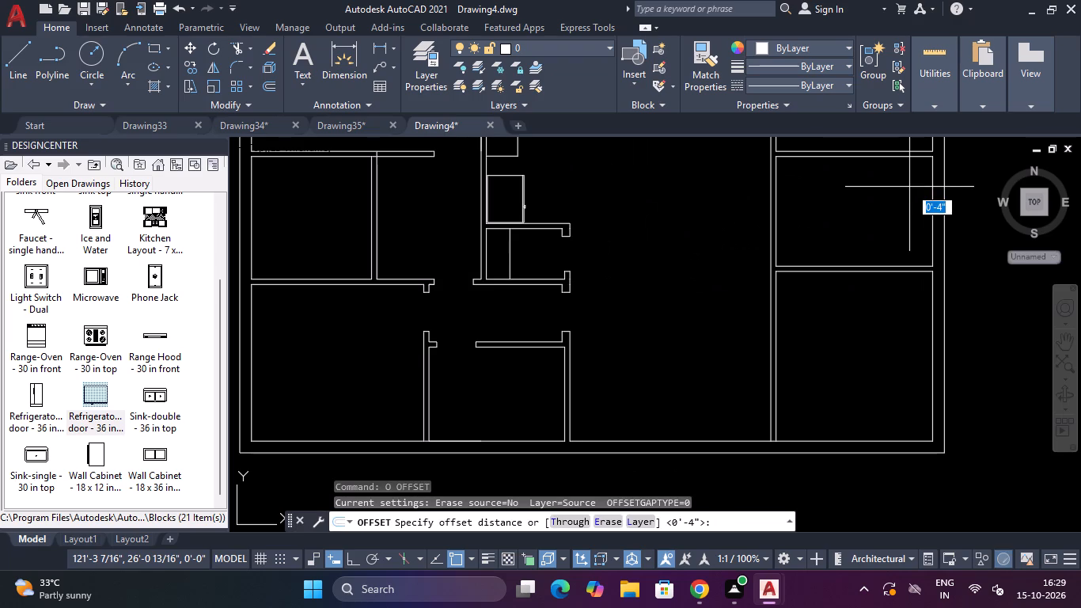
key("7")
key("apostrophe")
key("Return")
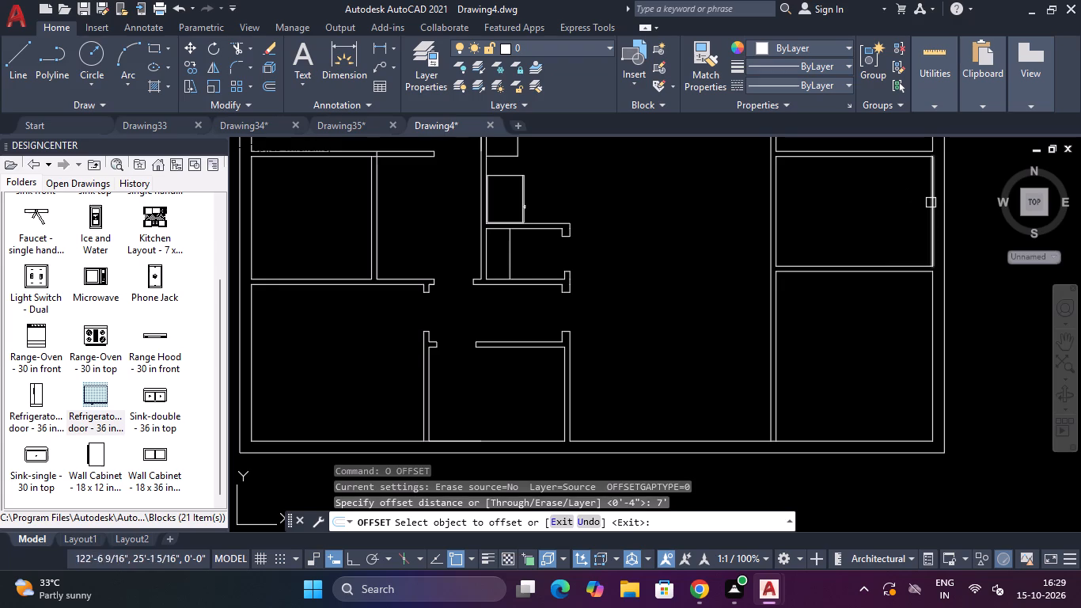
left_click(932, 203)
left_click(885, 209)
key("Escape")
key("Escape")
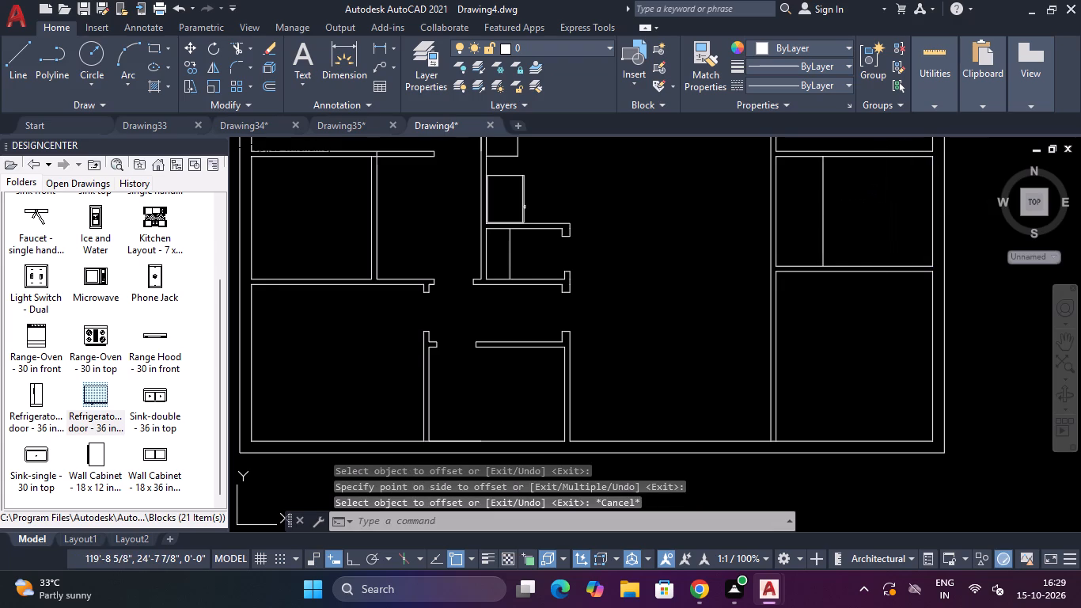
Offset the new vertical line in the middle east room 4" west to form a partition.
type("O")
key("space")
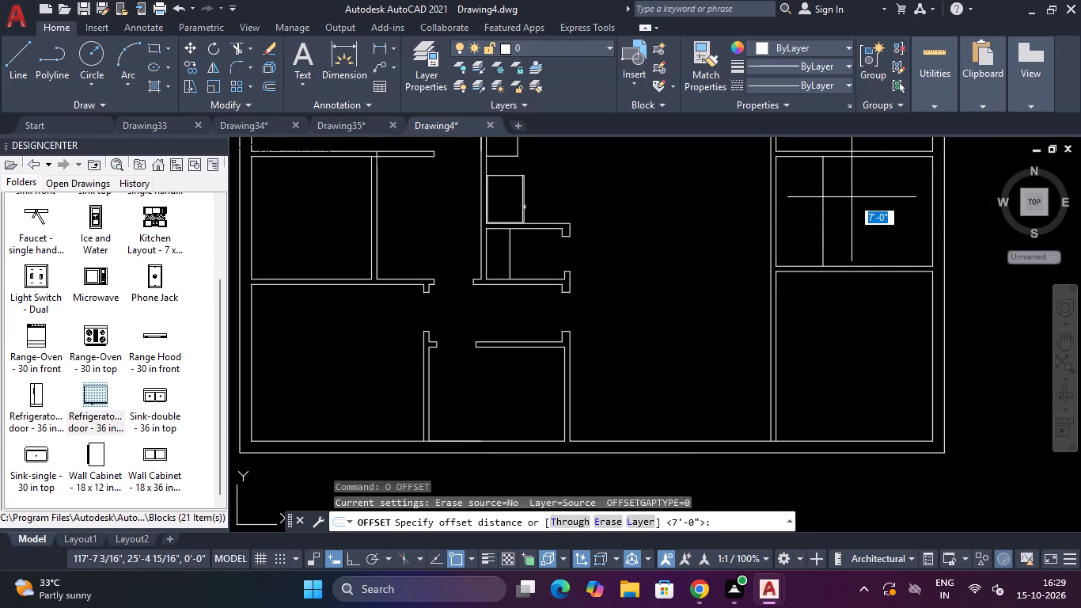
type("4\"")
key("Return")
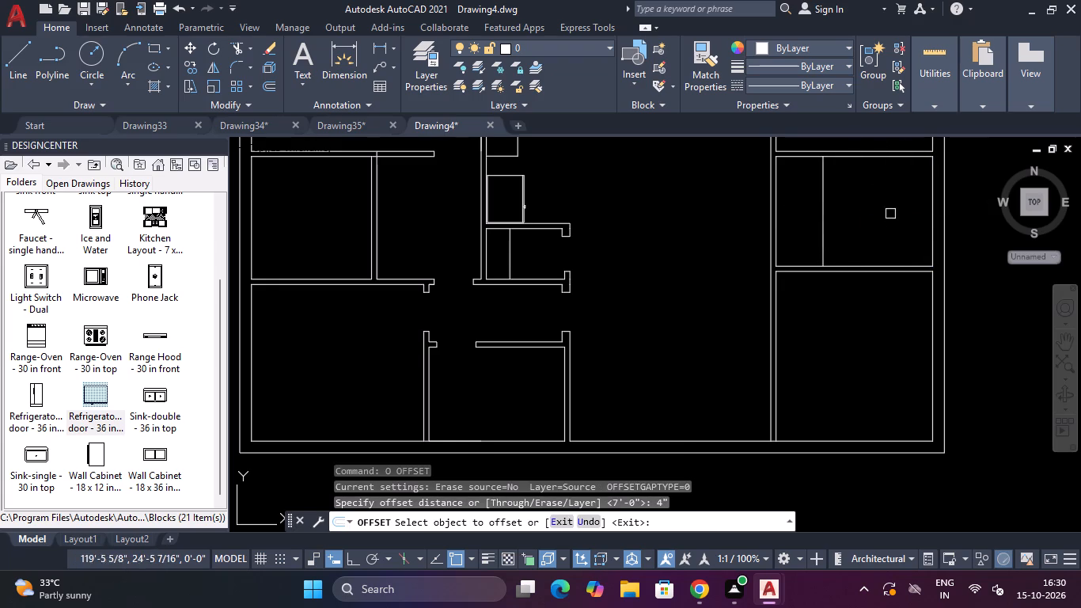
left_click(821, 210)
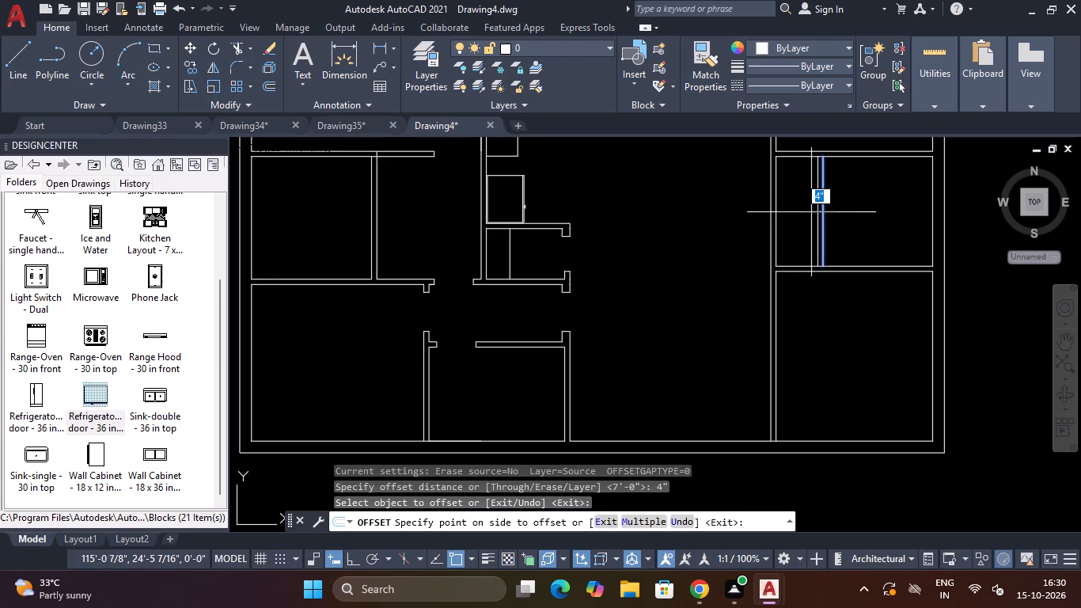
left_click(810, 213)
key("Escape")
Extend the middle east room's north and south lines west to the long vertical partition's west face.
key("e")
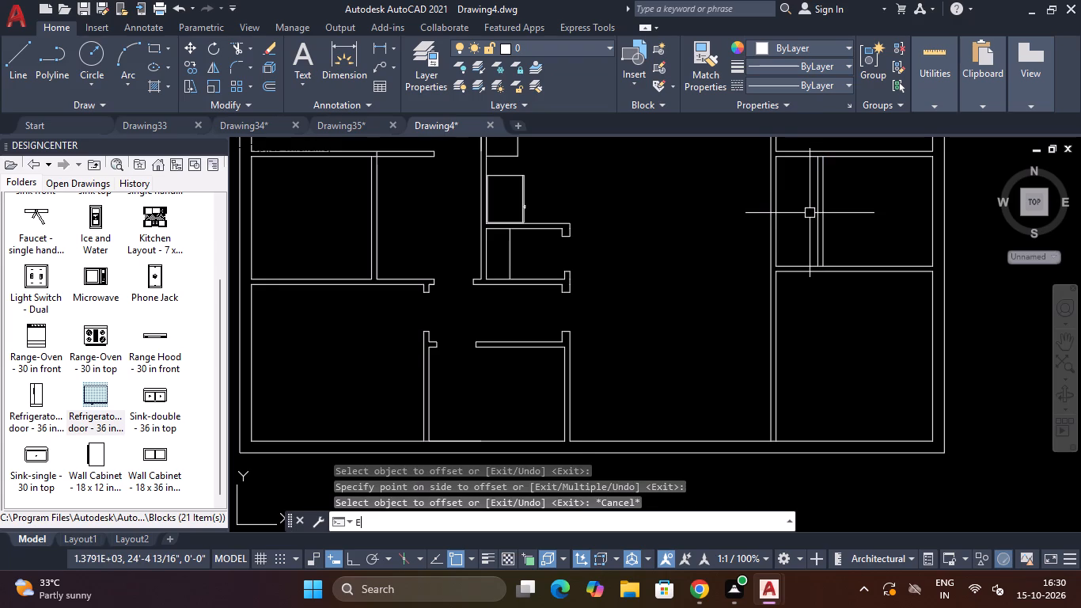
type("X")
key("space")
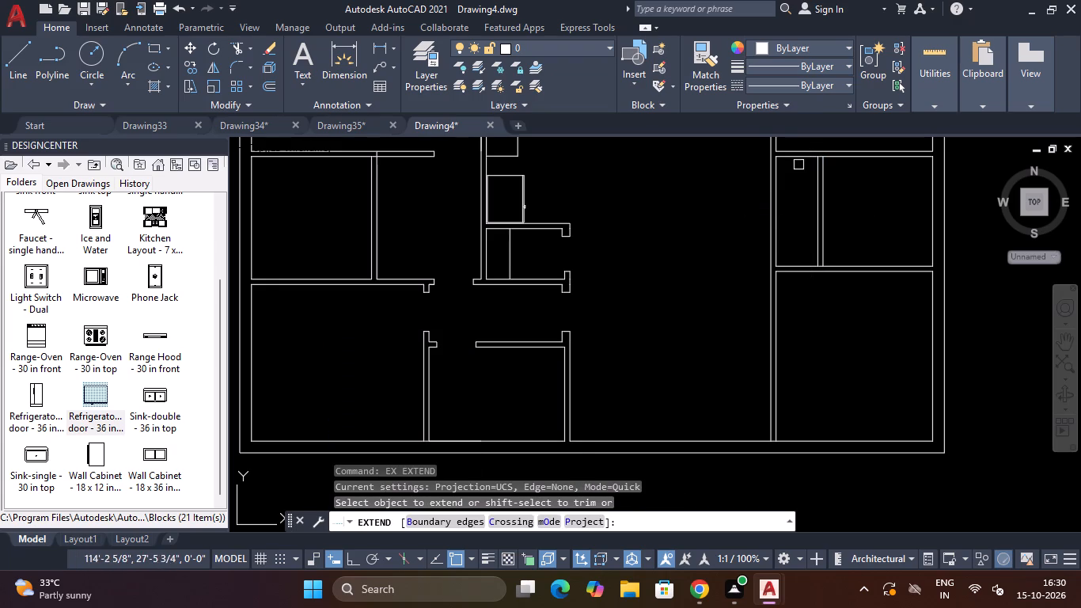
left_click(795, 158)
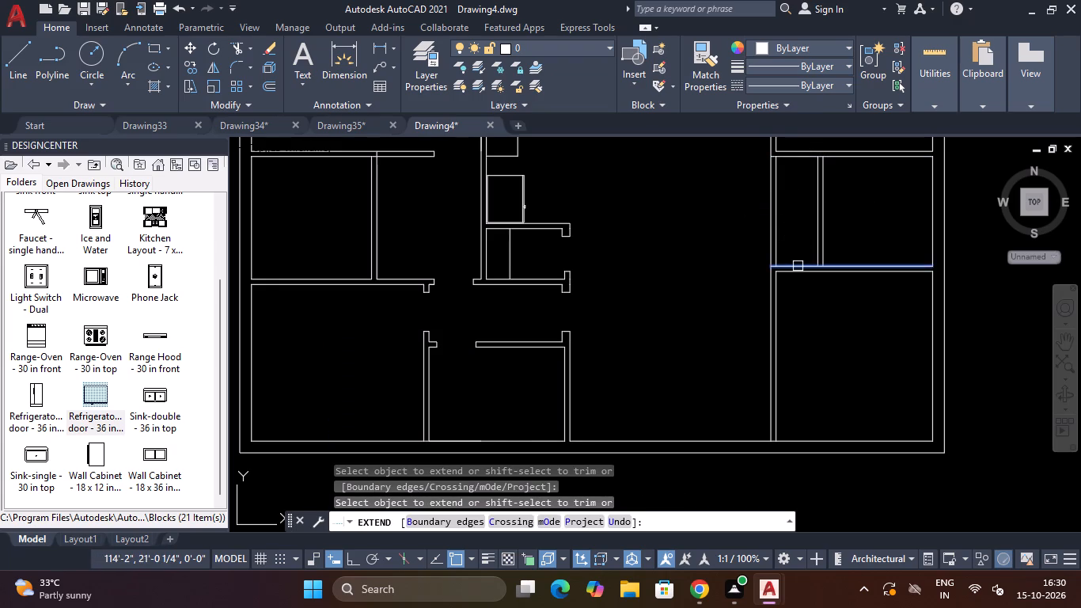
left_click(798, 266)
key("Escape")
key("Escape")
Trim both faces of the long vertical partition between the extended lines to open the recess beside the middle east room.
type("TR")
key("space")
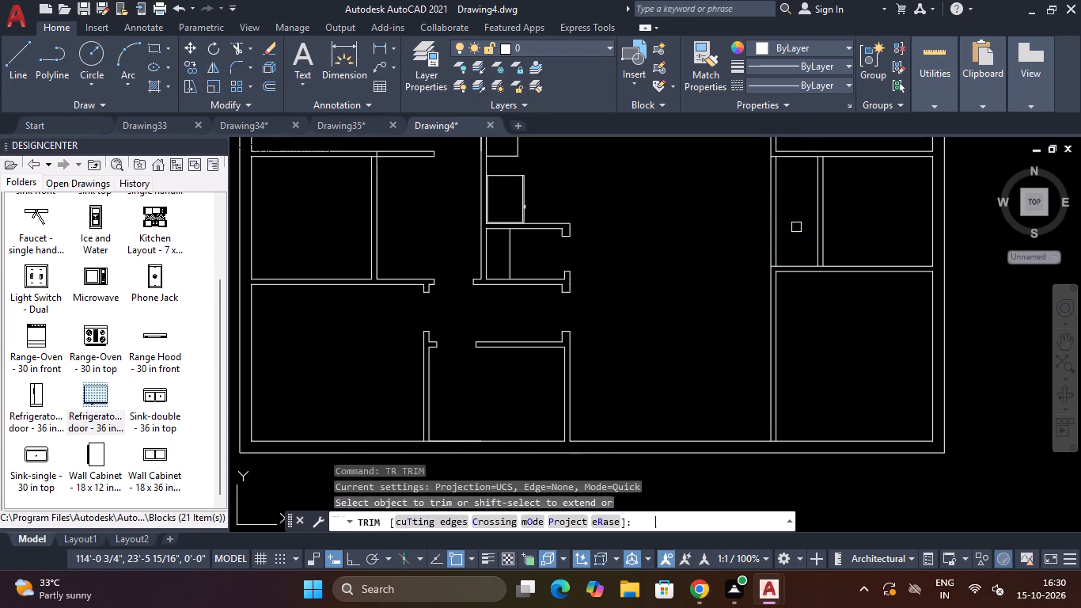
left_click(796, 227)
left_click(799, 203)
left_click(697, 203)
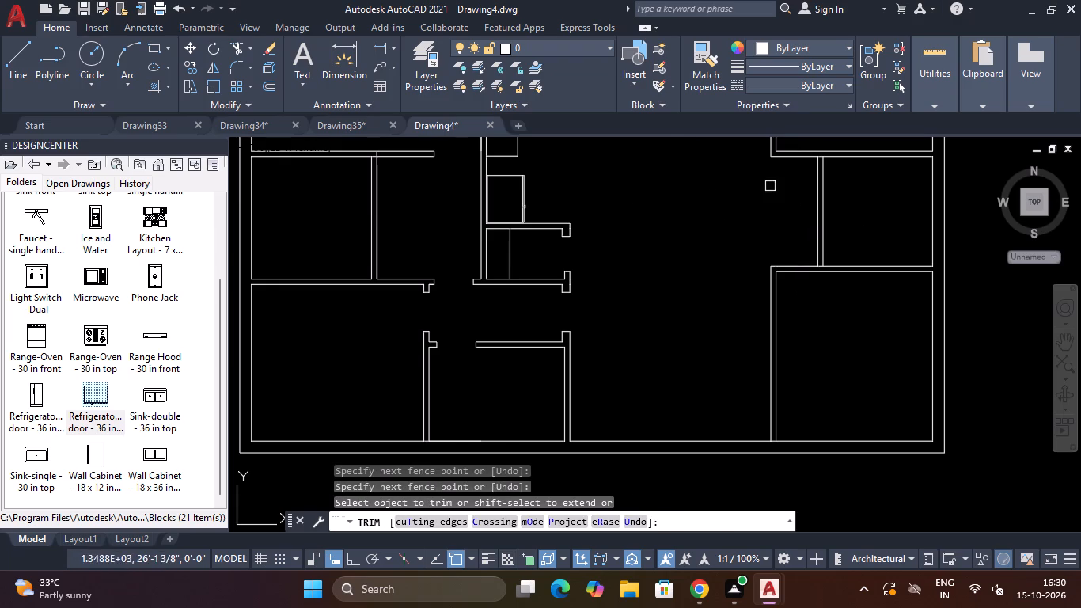
scroll(770, 185, "down", 2)
scroll(779, 184, "up", 1)
scroll(779, 185, "down", 1)
scroll(788, 187, "up", 2)
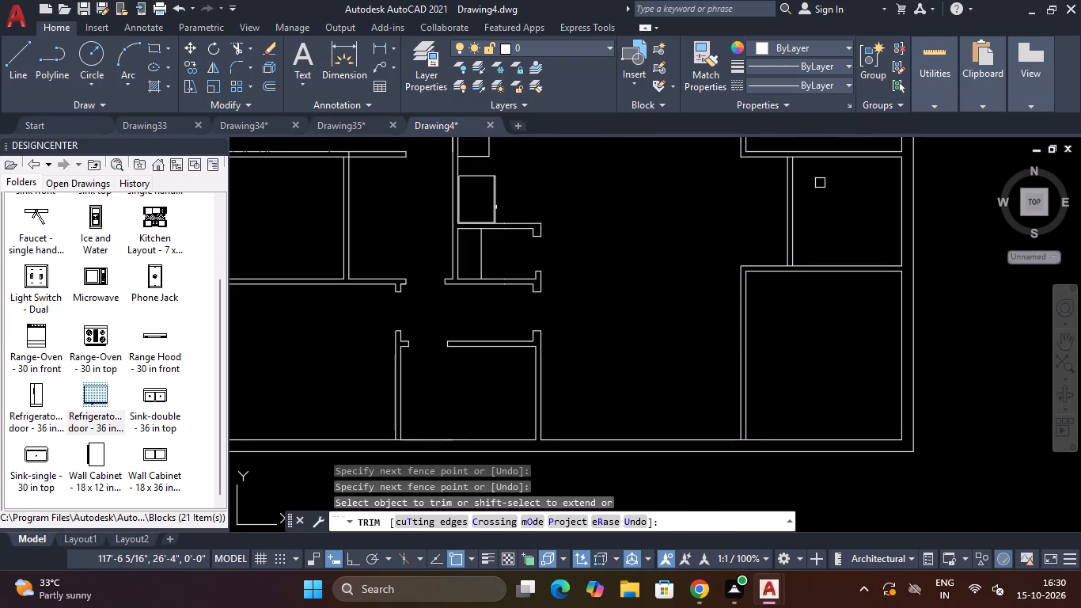
key("Escape")
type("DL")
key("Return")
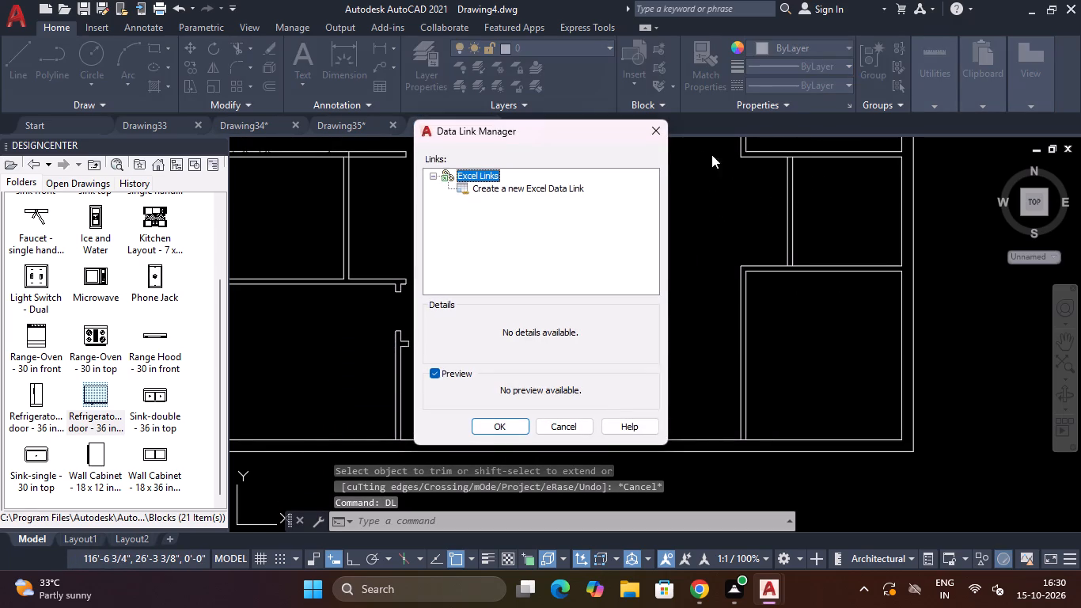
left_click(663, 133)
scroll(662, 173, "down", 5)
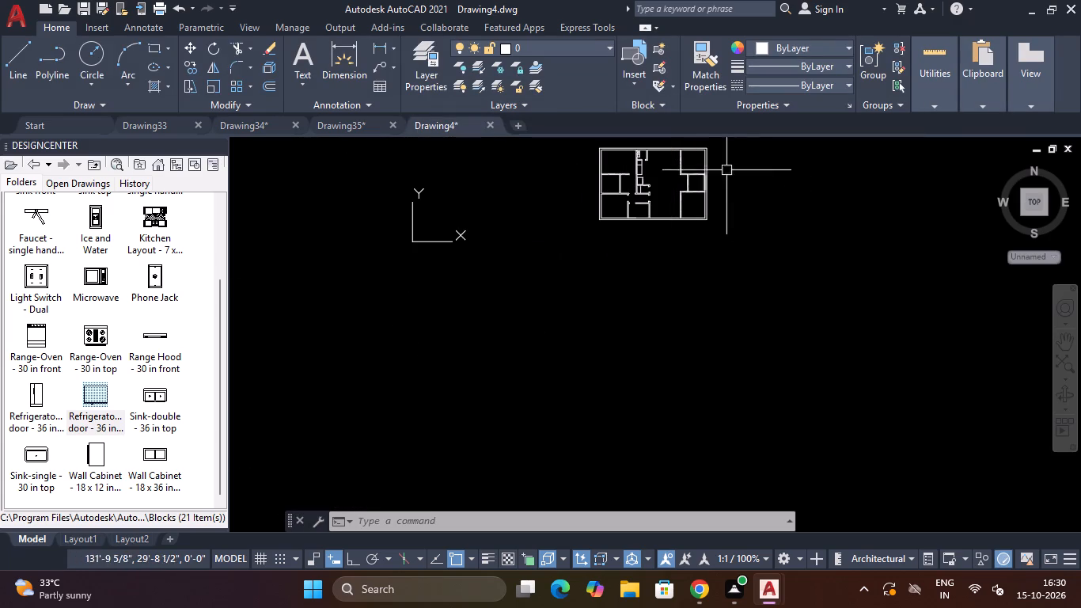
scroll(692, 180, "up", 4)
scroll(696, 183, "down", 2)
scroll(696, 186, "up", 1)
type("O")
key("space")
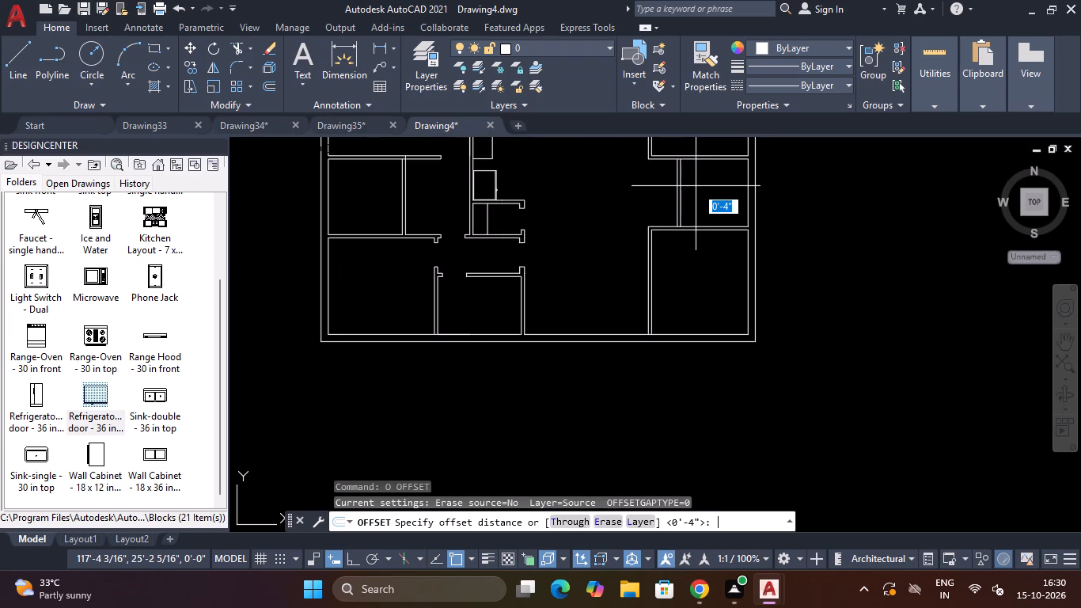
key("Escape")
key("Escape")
Measure the horizontal distance between the middle east room's west partition and the long vertical partition's east face.
type("DLI")
key("space")
scroll(673, 193, "up", 3)
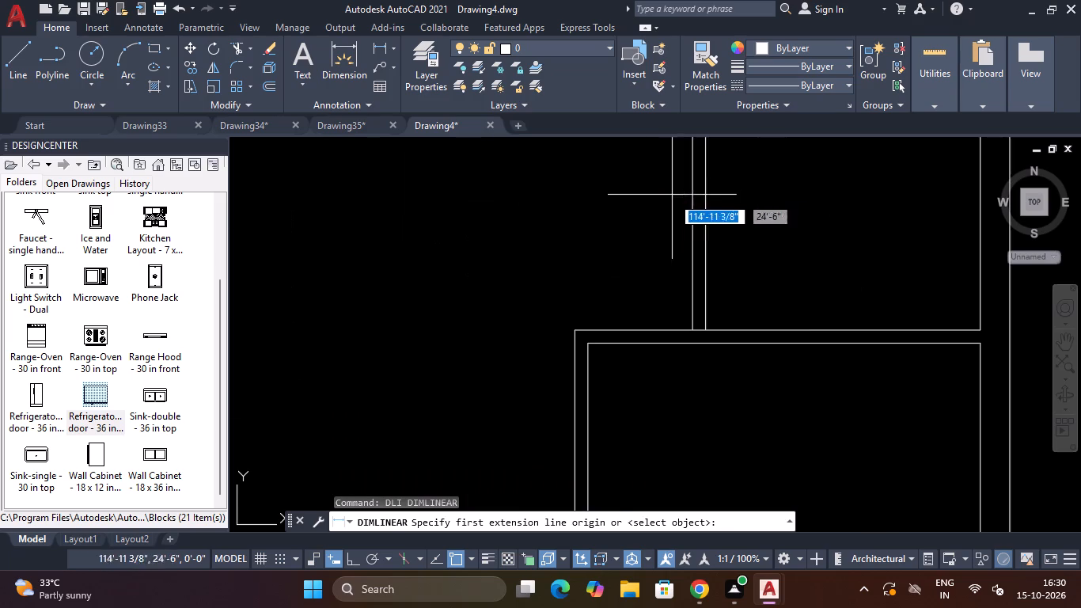
left_click(695, 330)
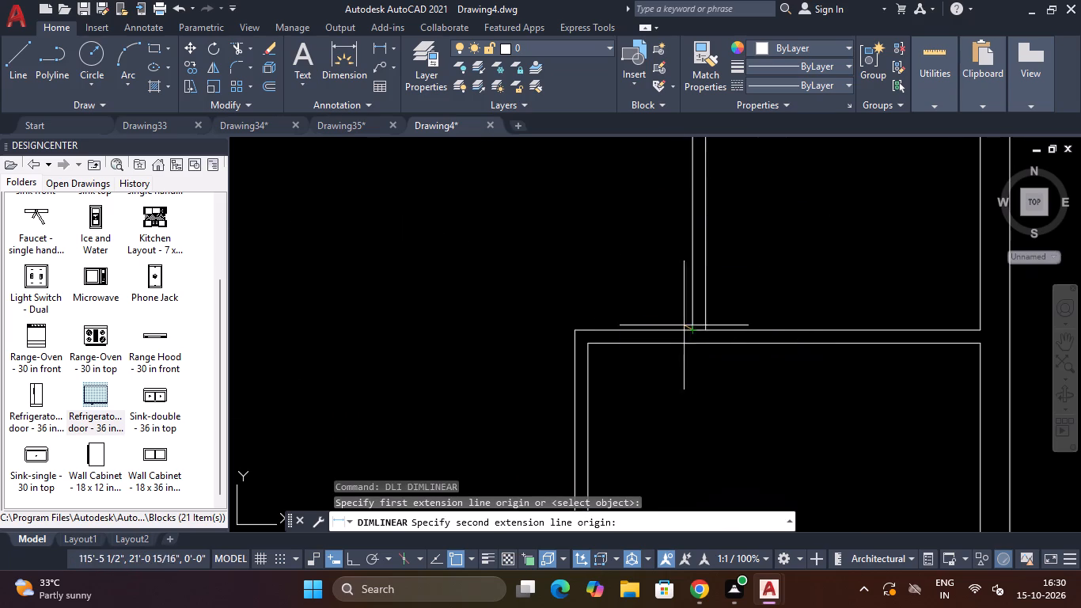
left_click(588, 332)
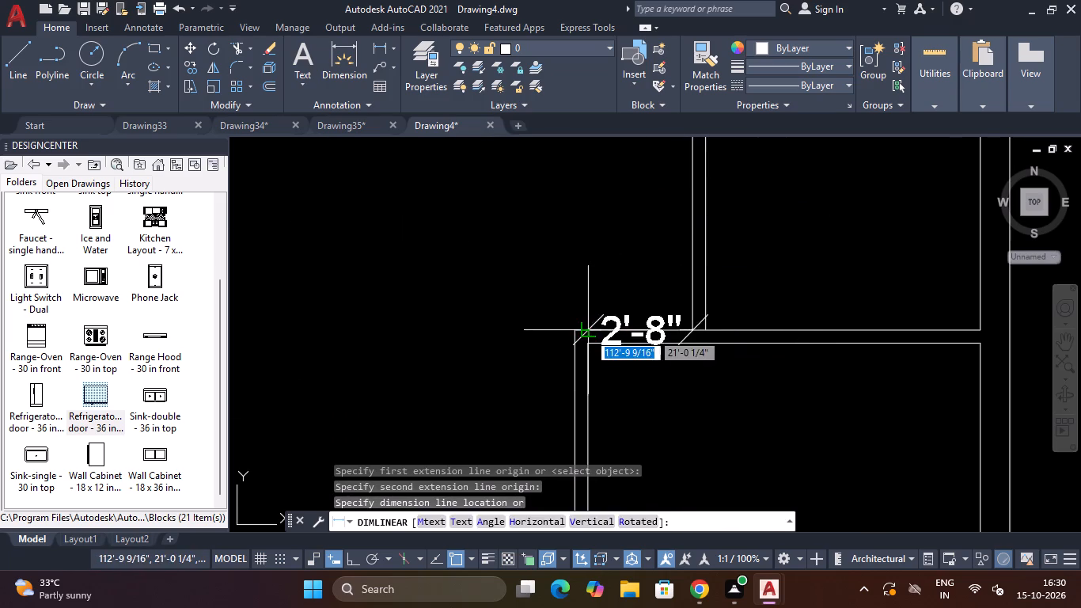
key("Escape")
scroll(601, 279, "down", 3)
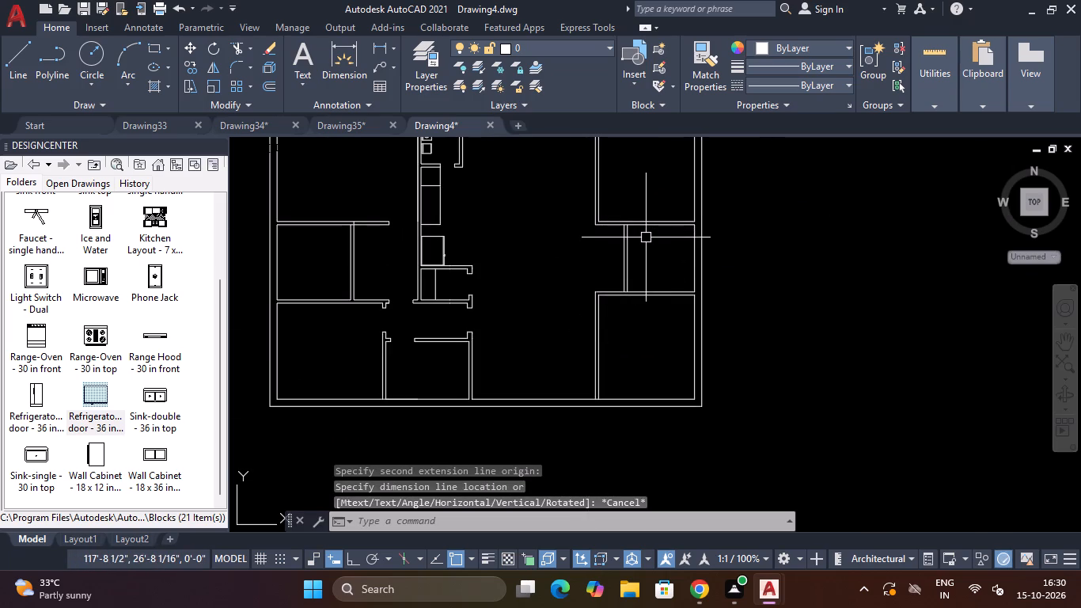
Offset the east wall's inner line 5' west within the middle east room.
type("O")
key("space")
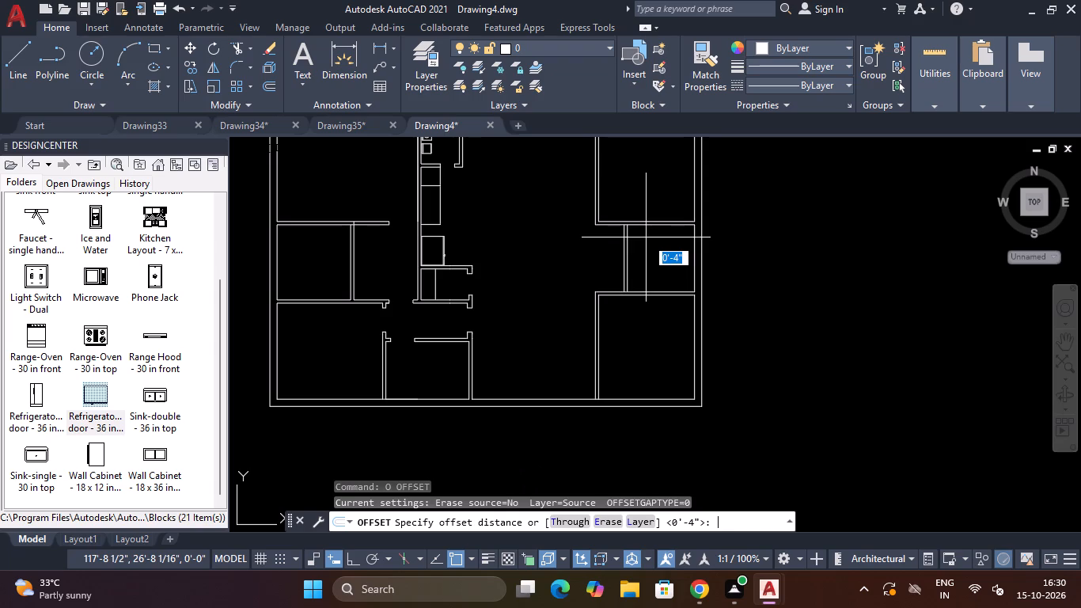
type("5'\\")
key("Return")
key("BackSpace")
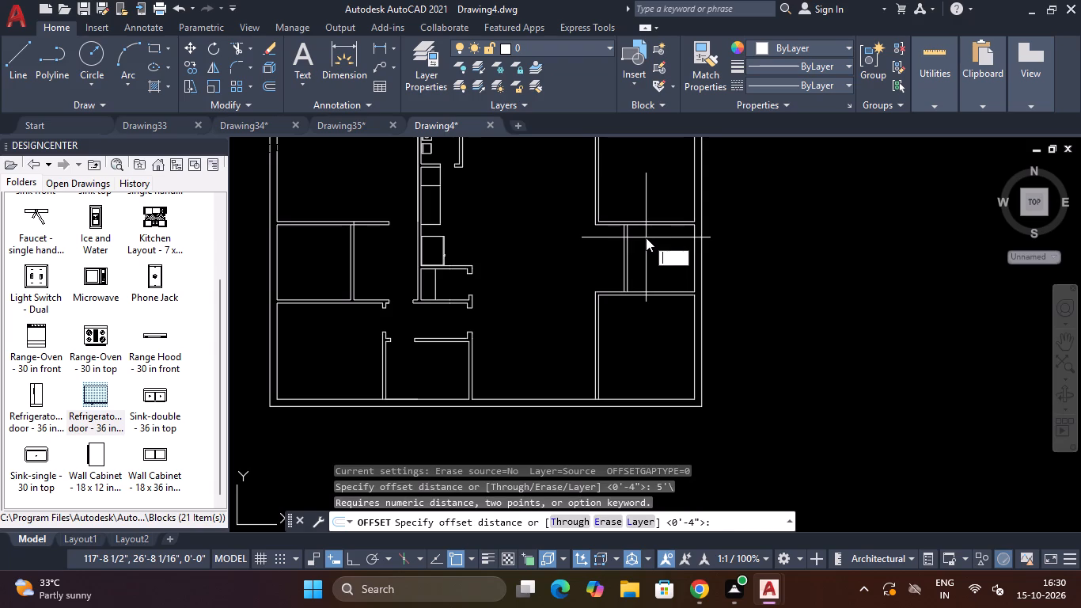
key("BackSpace")
type("5'")
key("Return")
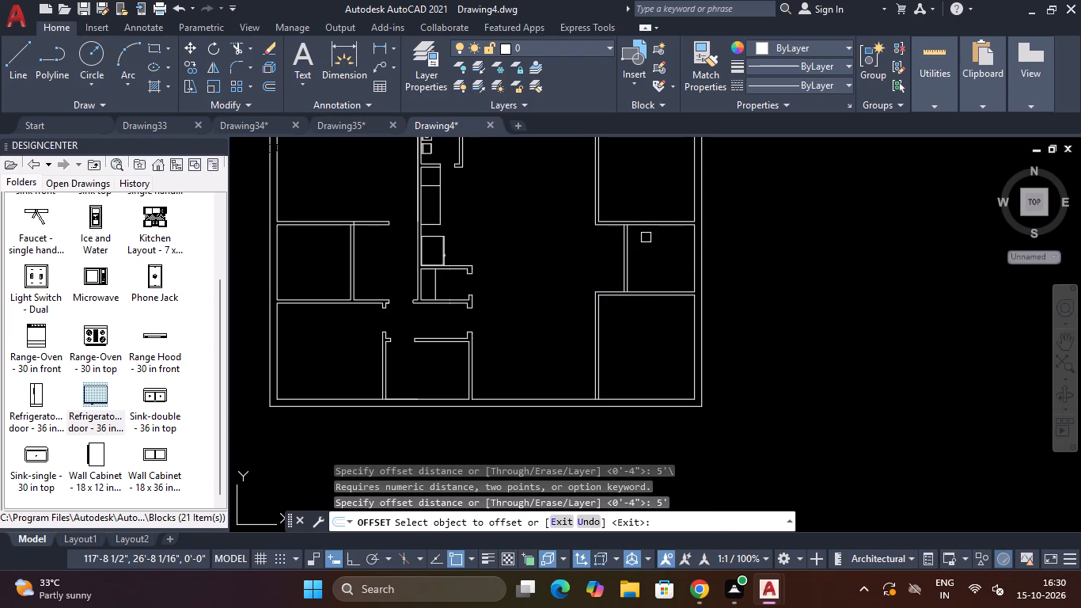
left_click(694, 255)
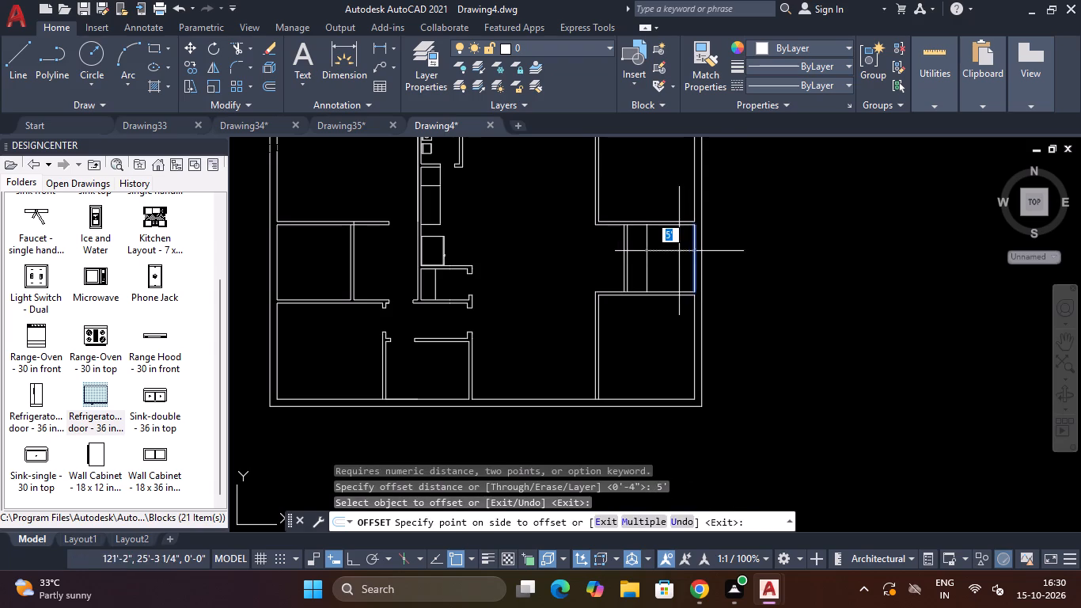
left_click(674, 251)
key("Escape")
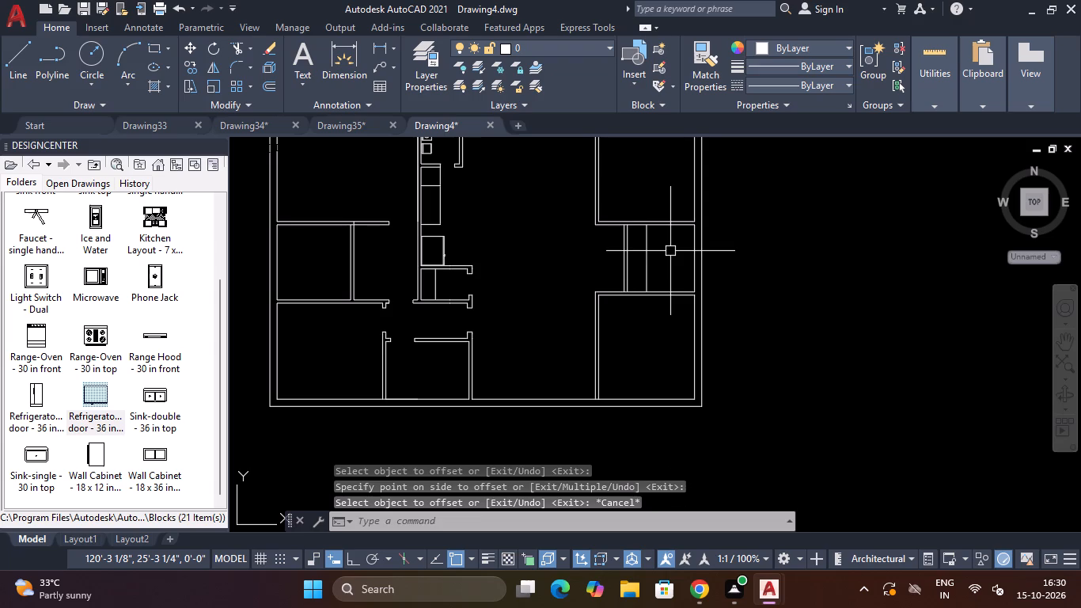
Offset the new vertical line in the middle east room 4" west to form a partition.
key("o")
key("space")
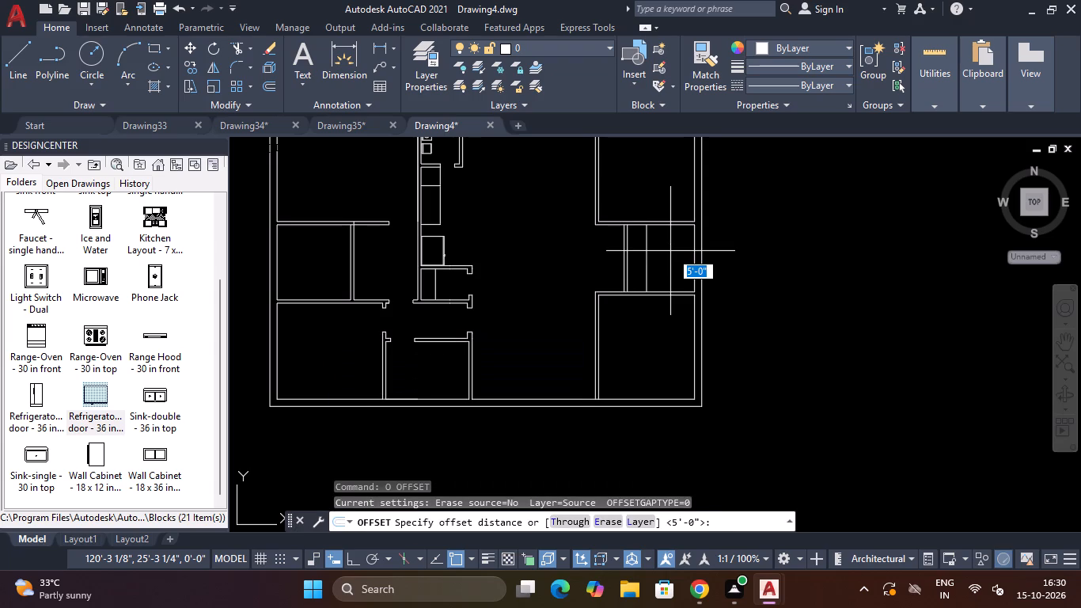
key("4")
key("shift+quotedbl")
key("Return")
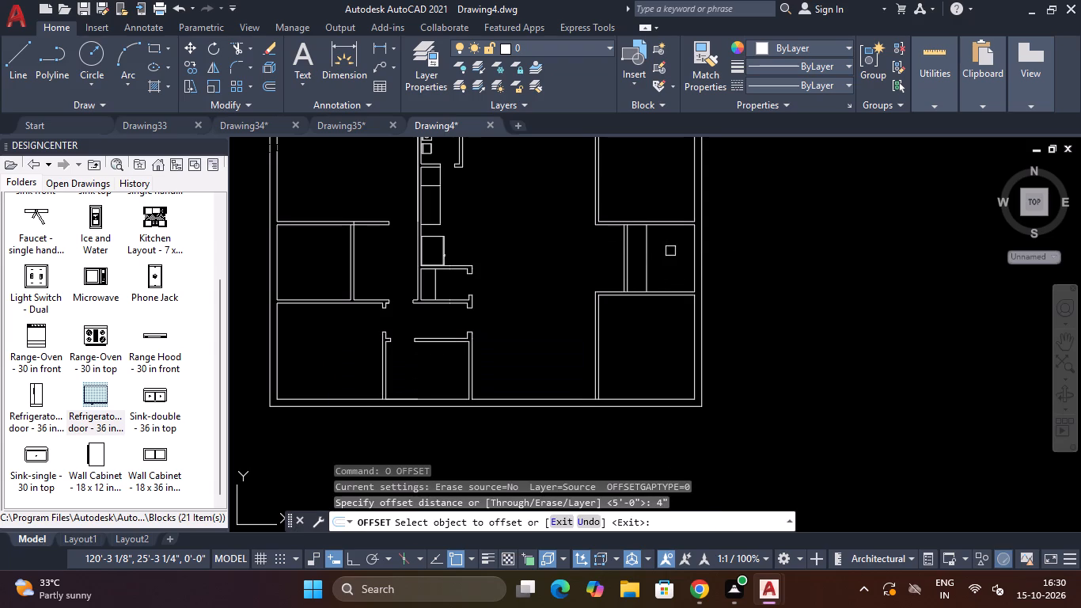
left_click(650, 261)
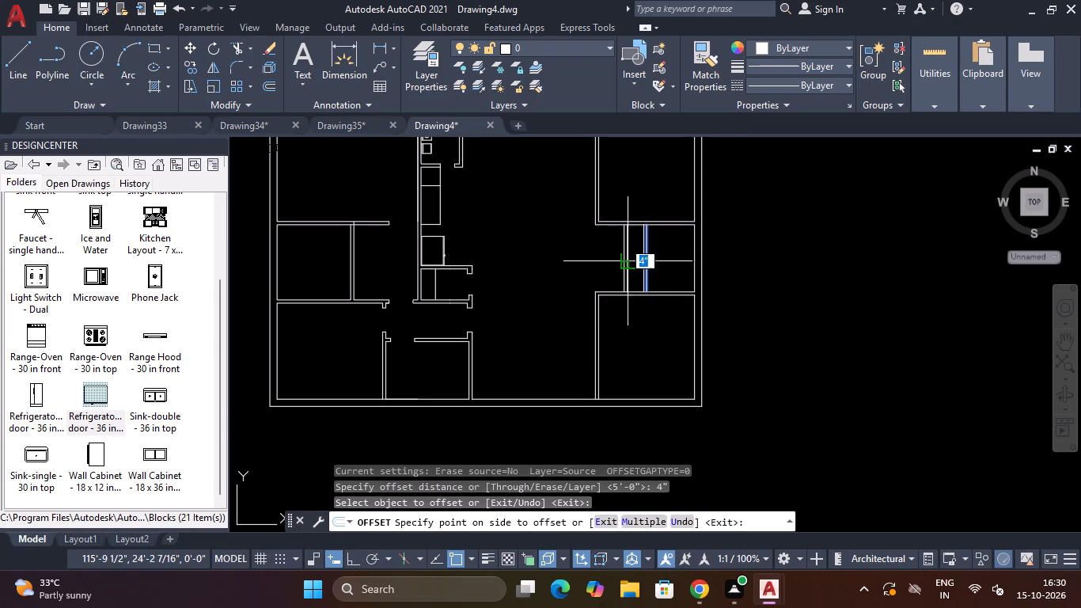
left_click(592, 261)
key("Escape")
Trim away both lines of the older partition 7' from the east wall in the middle east room.
key("Escape")
type("TR")
key("space")
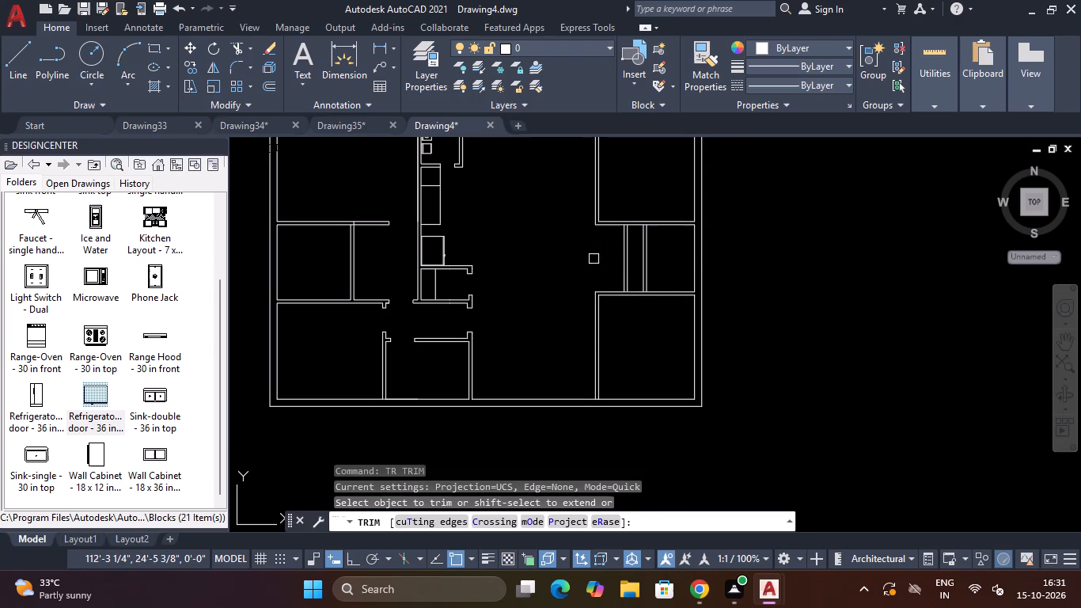
scroll(615, 254, "up", 3)
left_click_drag(681, 235, 669, 234)
left_click(609, 249)
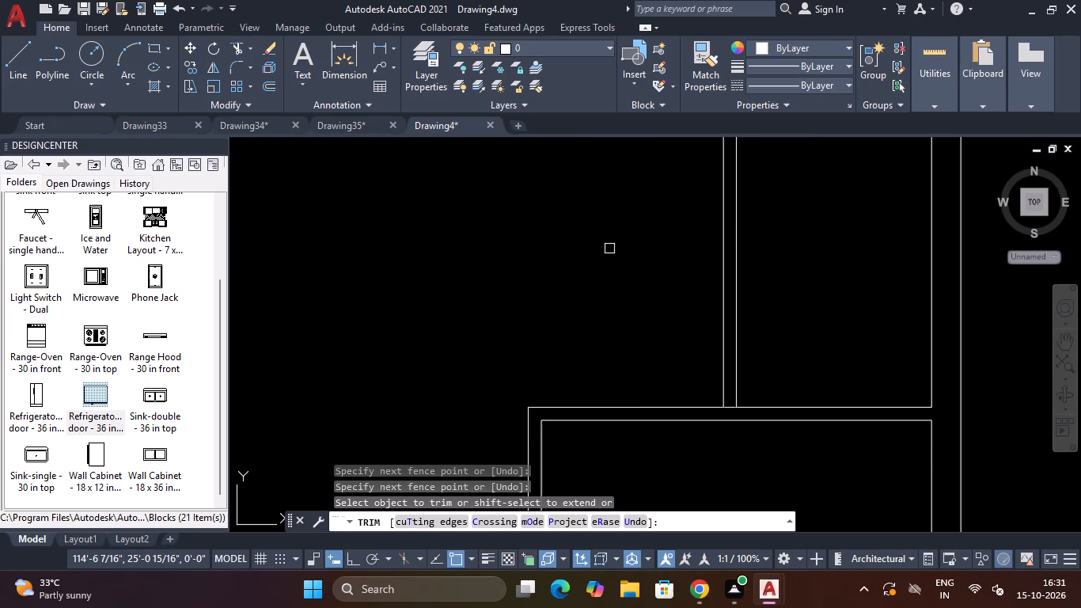
scroll(640, 232, "down", 2)
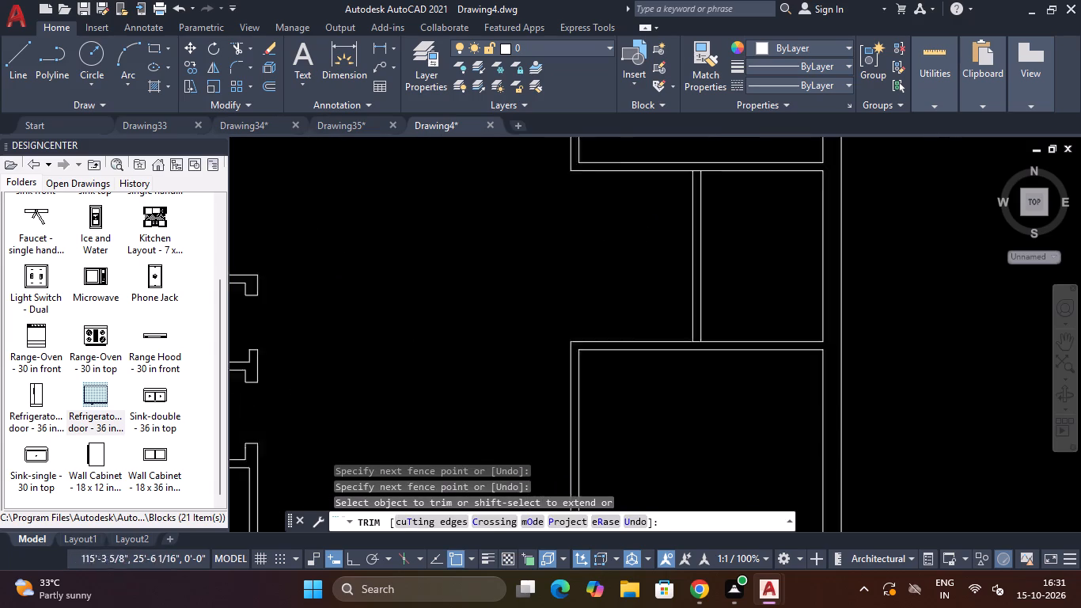
scroll(640, 232, "down", 1)
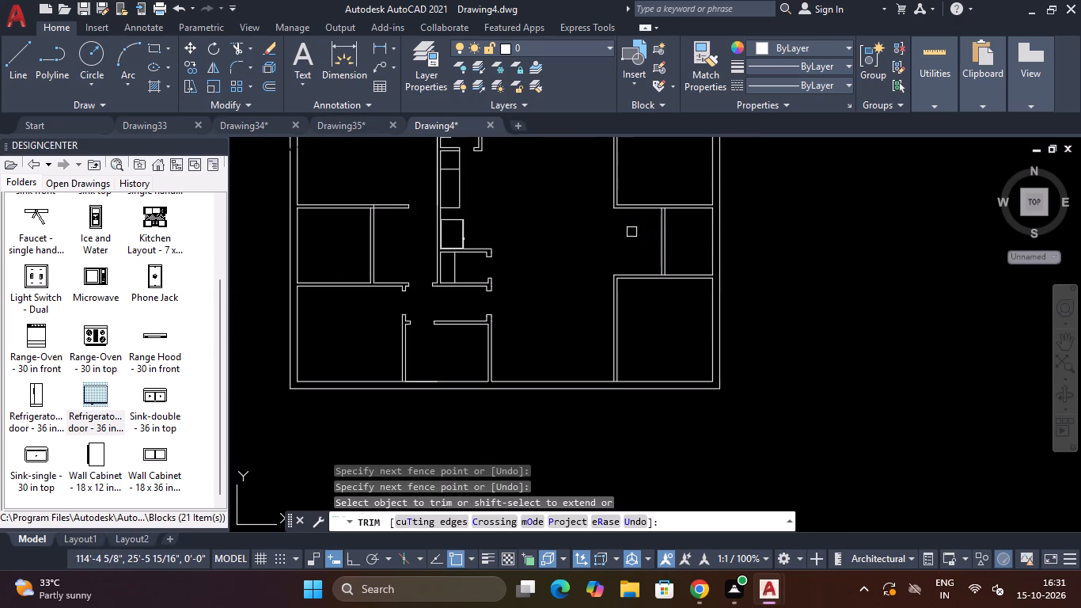
key("Escape")
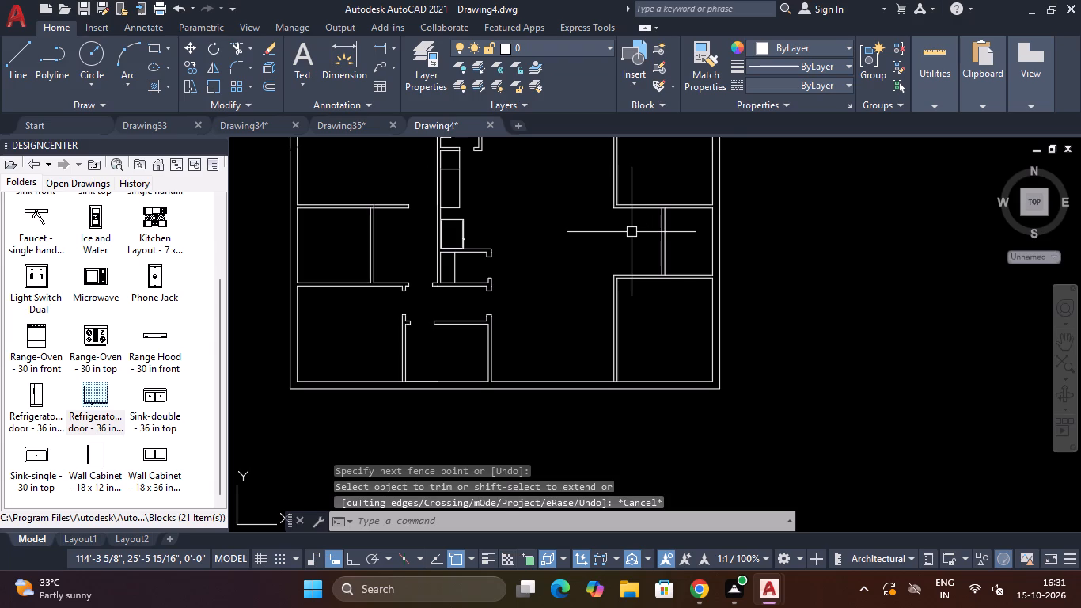
Draw a short line across the recess's north partition, in line with the long vertical partition's east face.
key("Escape")
type("L")
key("space")
scroll(619, 215, "up", 2)
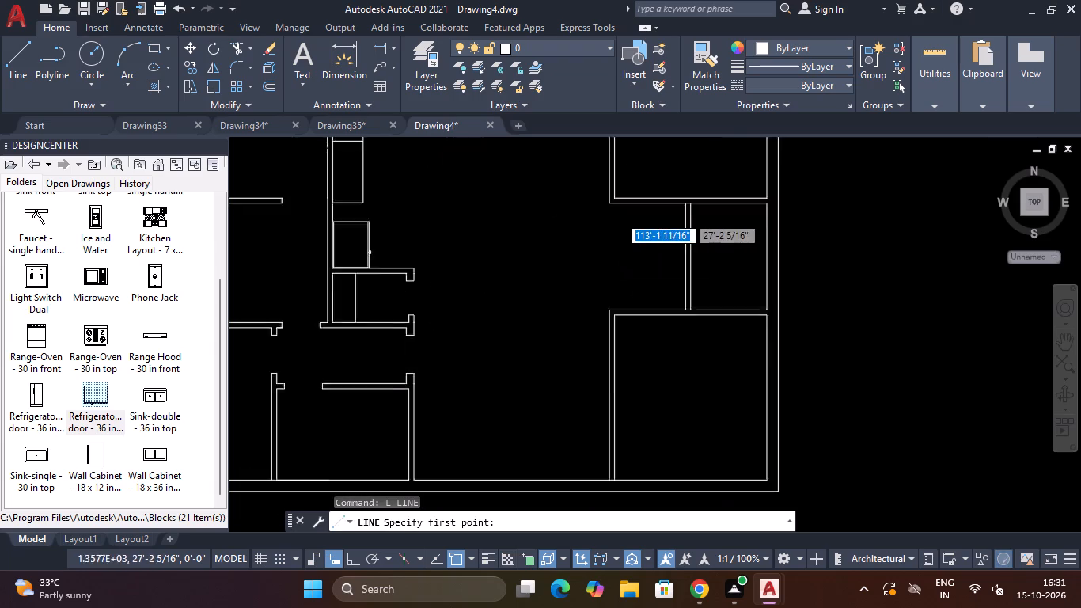
scroll(619, 215, "up", 2)
scroll(615, 210, "down", 3)
scroll(609, 184, "up", 4)
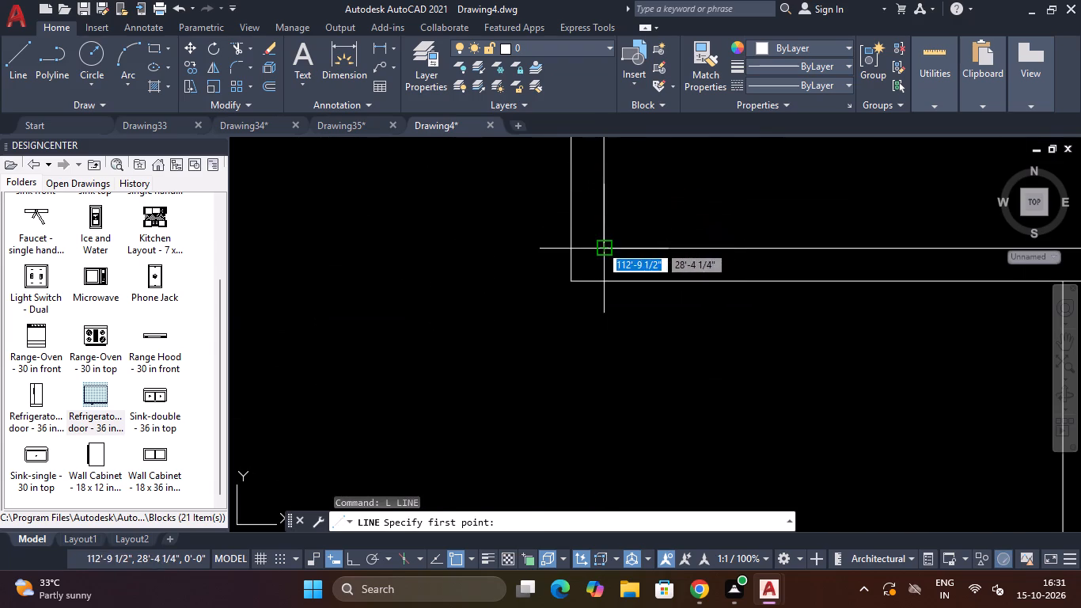
left_click(600, 245)
left_click(603, 288)
key("Escape")
Draw a matching short line across the recess's south partition at the southeast room's inner northwest corner.
scroll(608, 283, "down", 5)
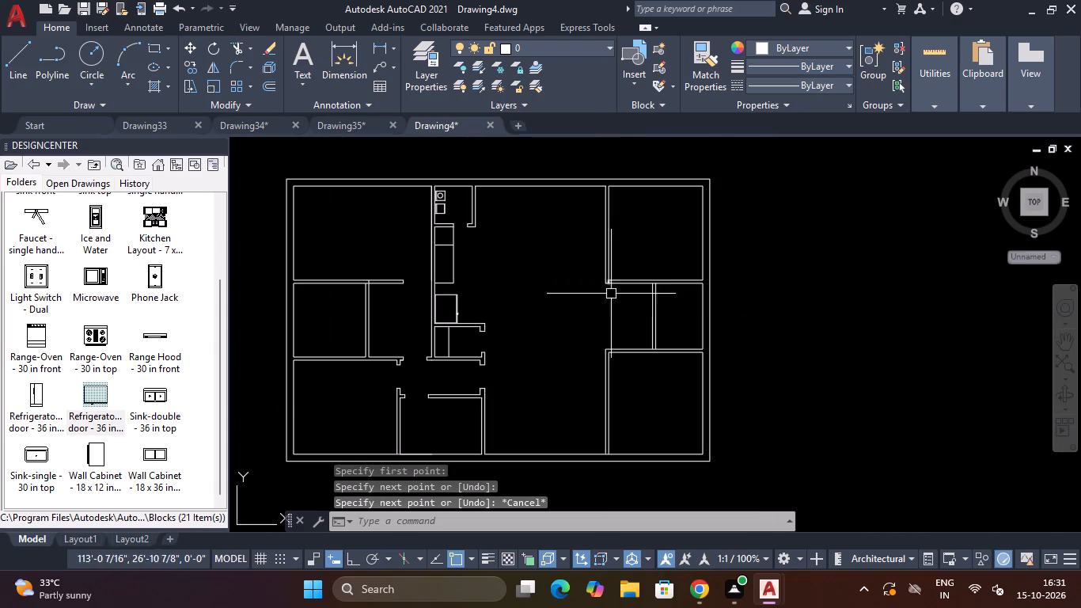
key("space")
scroll(613, 355, "up", 5)
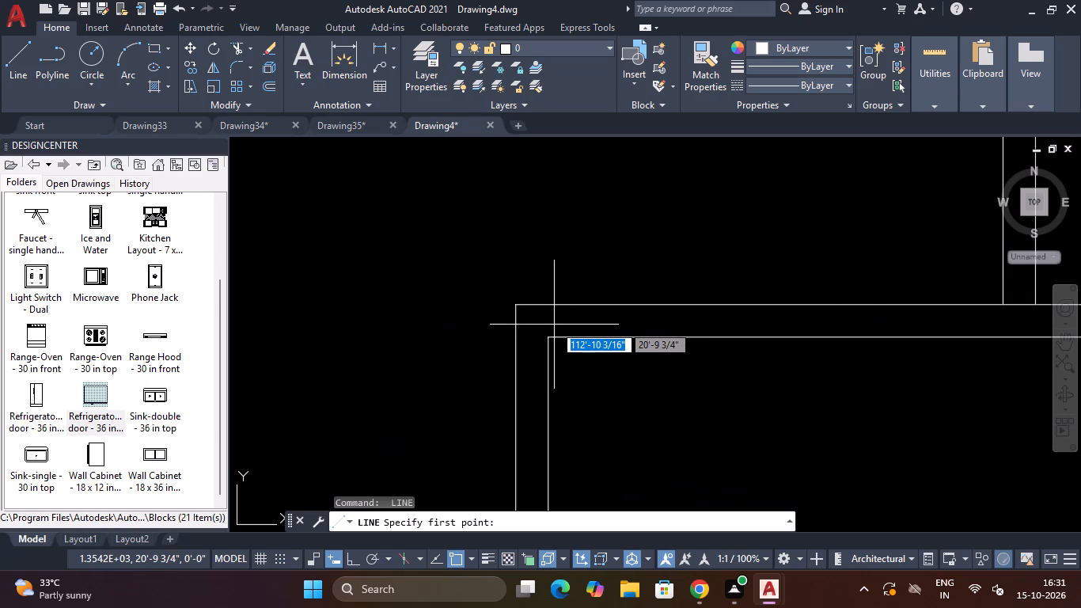
left_click(545, 338)
left_click(549, 302)
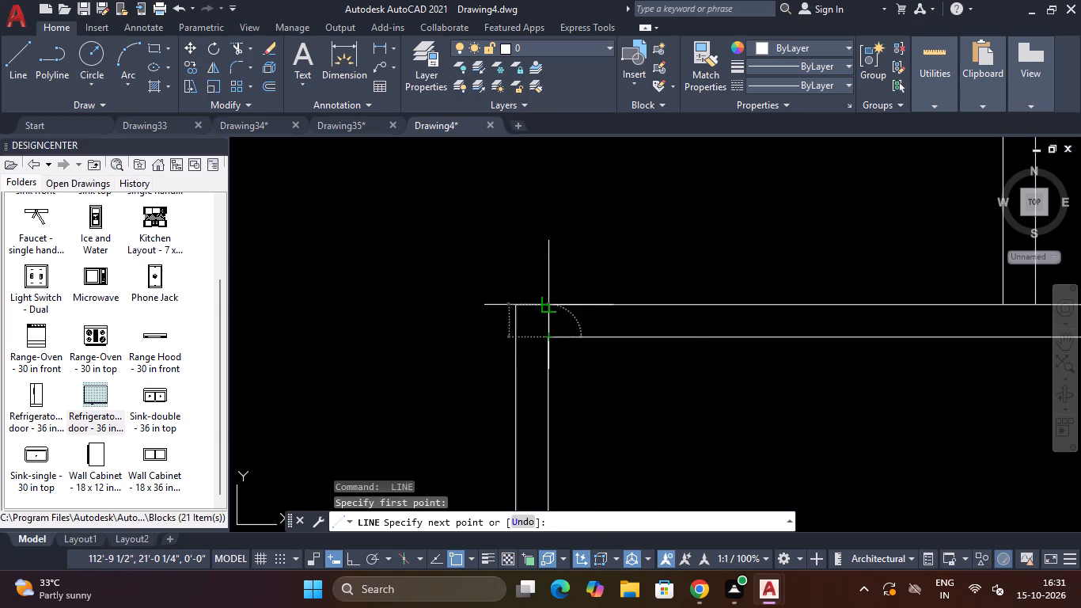
key("Escape")
Offset the short lines across the recess's north and south partitions 6" east.
scroll(565, 298, "down", 4)
type("O")
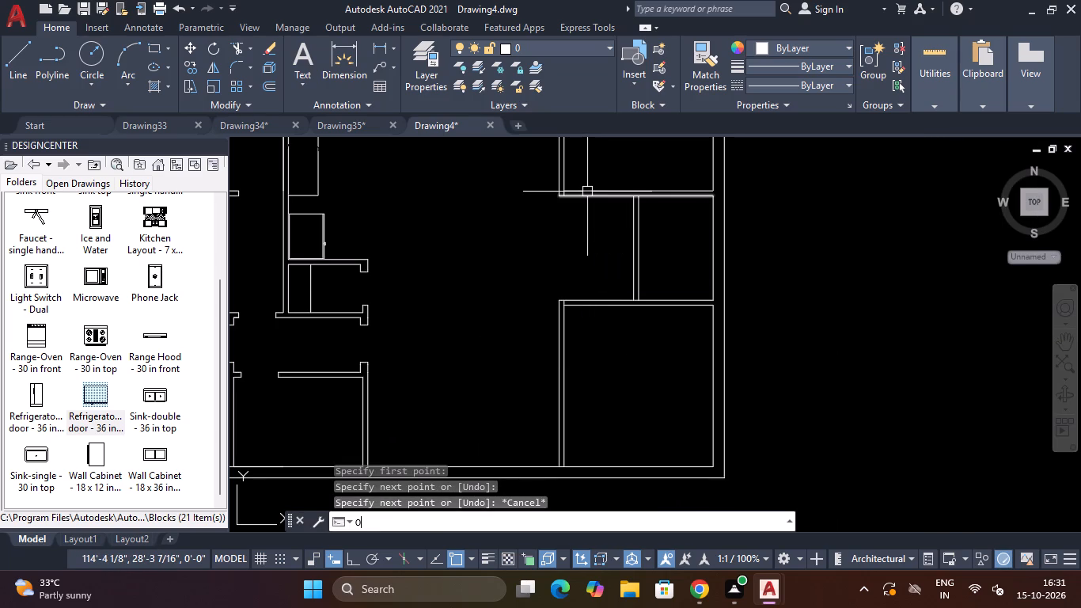
key("space")
type("6\"")
key("Return")
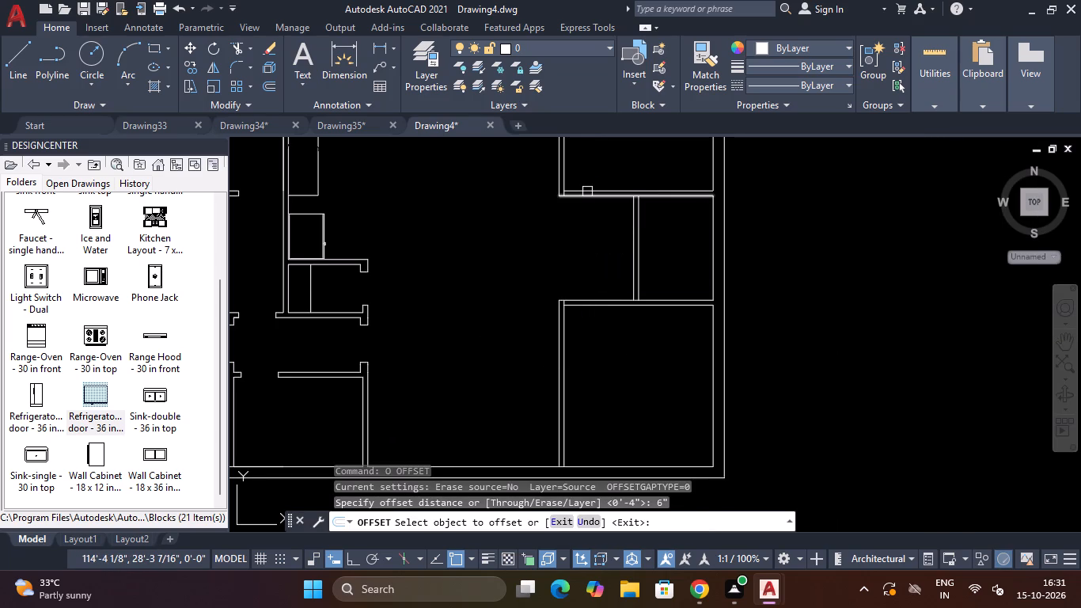
scroll(587, 192, "up", 3)
left_click(486, 196)
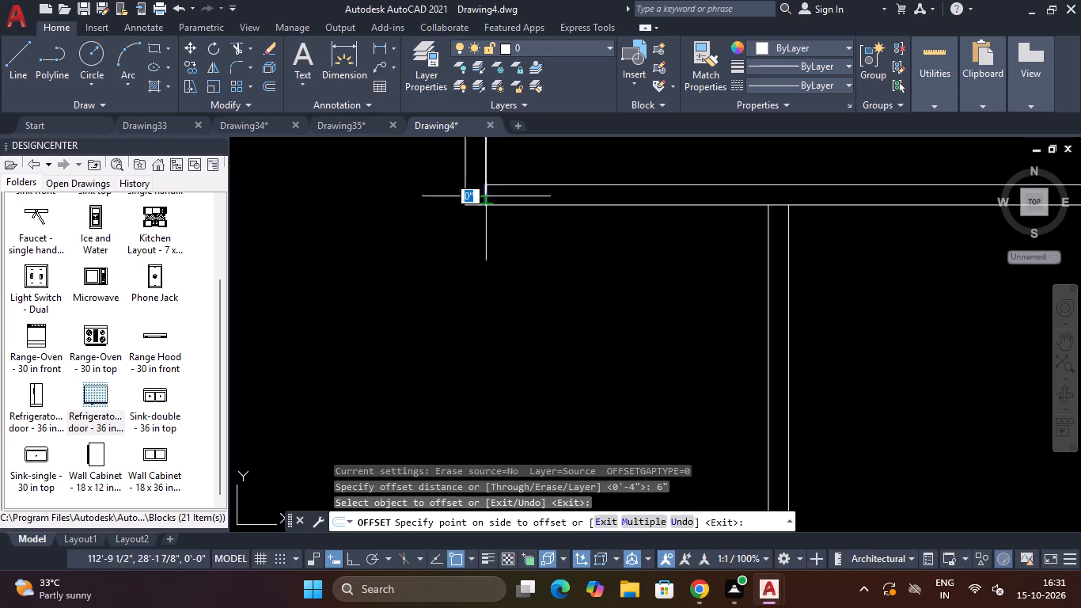
left_click(518, 192)
scroll(524, 192, "down", 5)
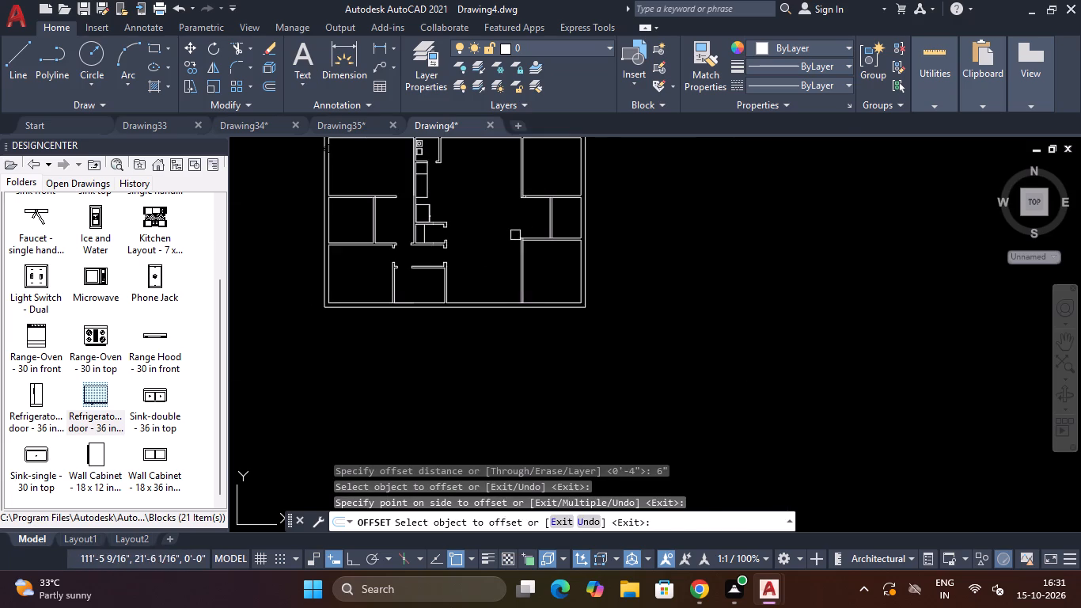
scroll(515, 234, "up", 5)
left_click(566, 274)
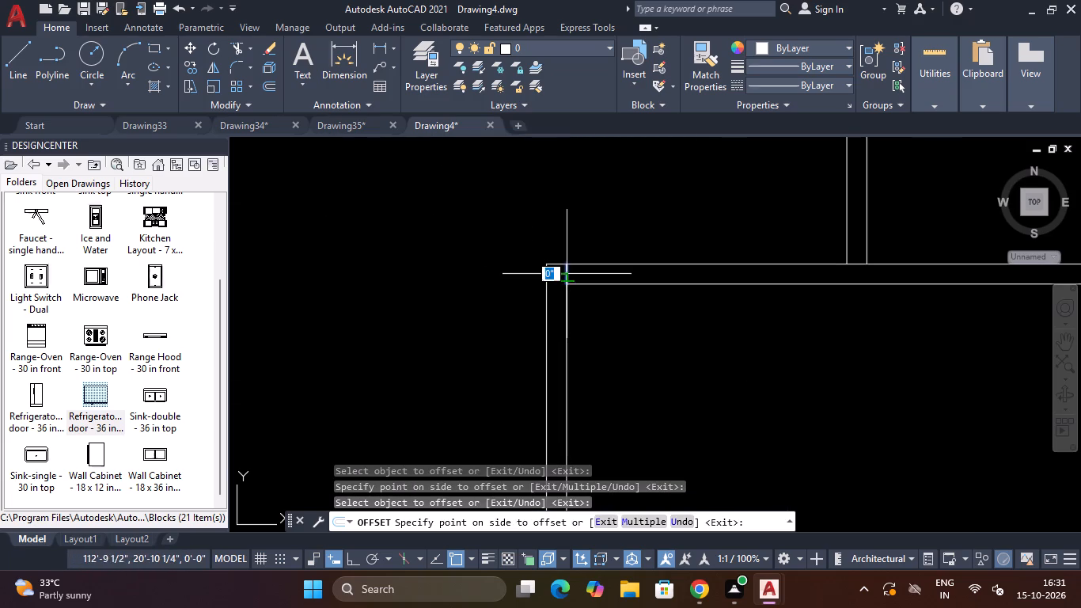
left_click(624, 276)
scroll(626, 282, "down", 5)
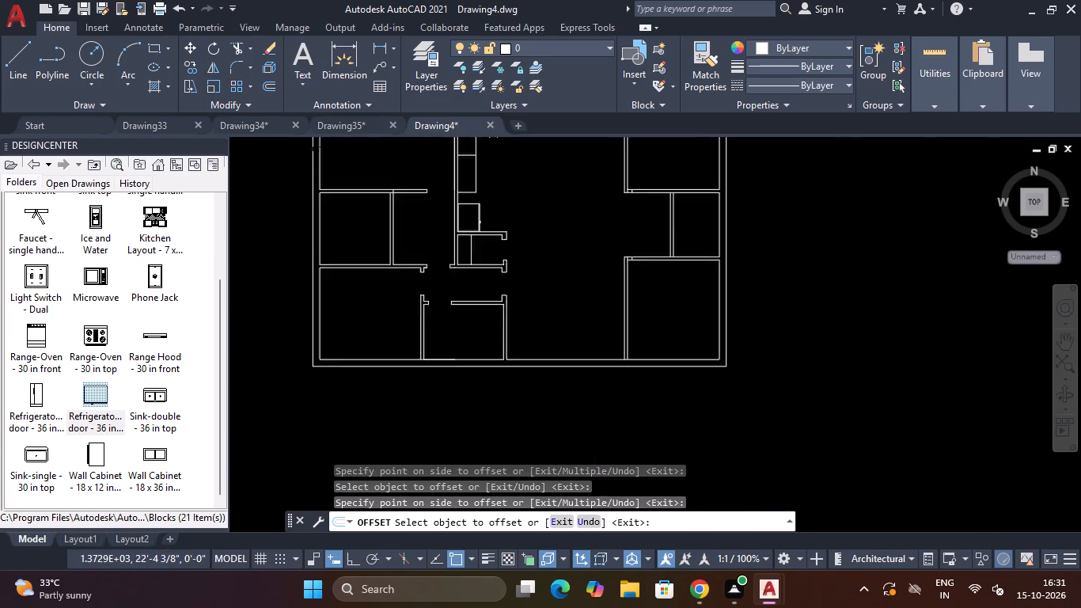
scroll(651, 207, "up", 2)
key("Escape")
Offset the easternmost short lines across the recess's north and south partitions 2'6" east.
type("O")
key("space")
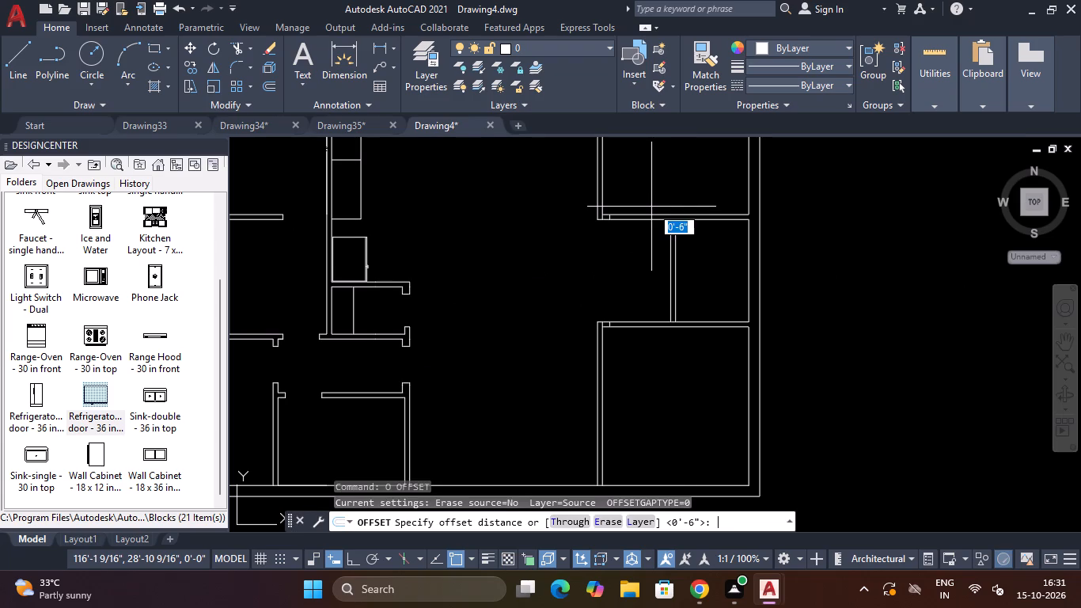
type("2'")
key("6")
key("shift+quotedbl")
key("Return")
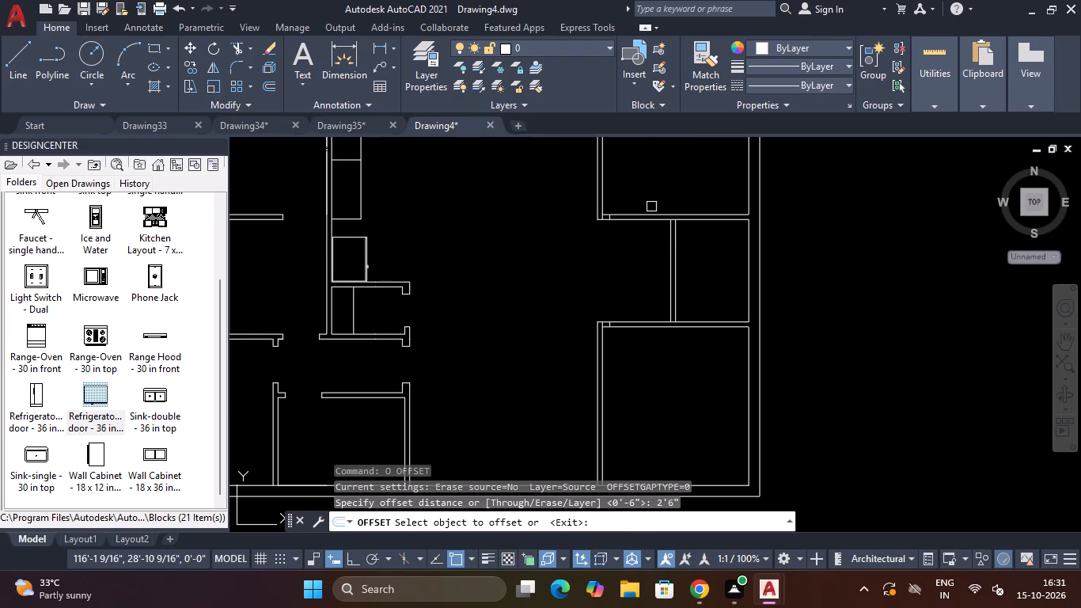
scroll(613, 207, "up", 4)
left_click_drag(571, 265, 582, 265)
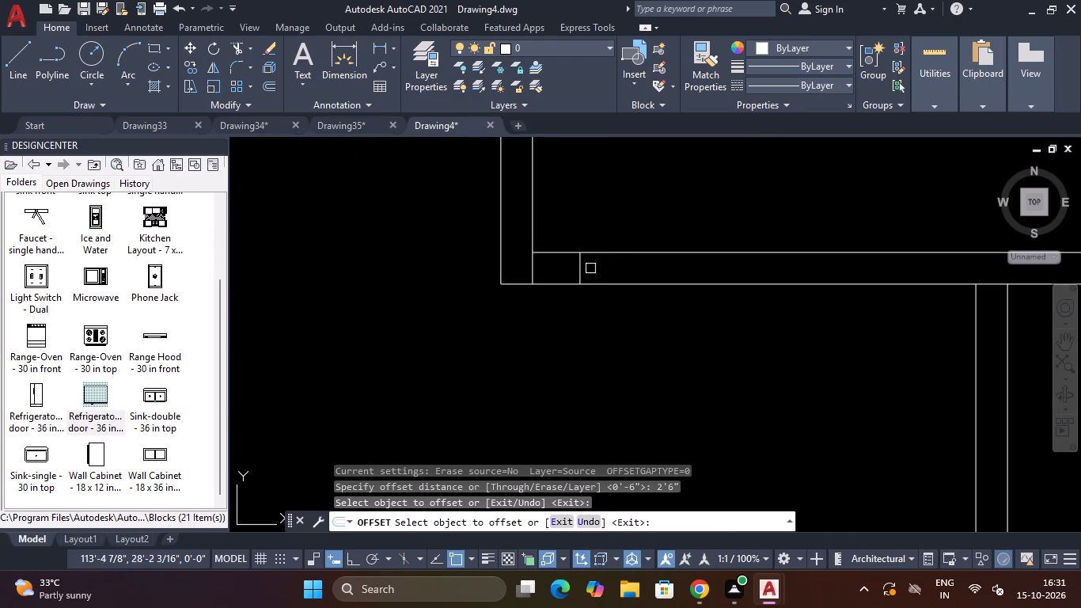
left_click(578, 272)
left_click(620, 262)
scroll(639, 282, "down", 5)
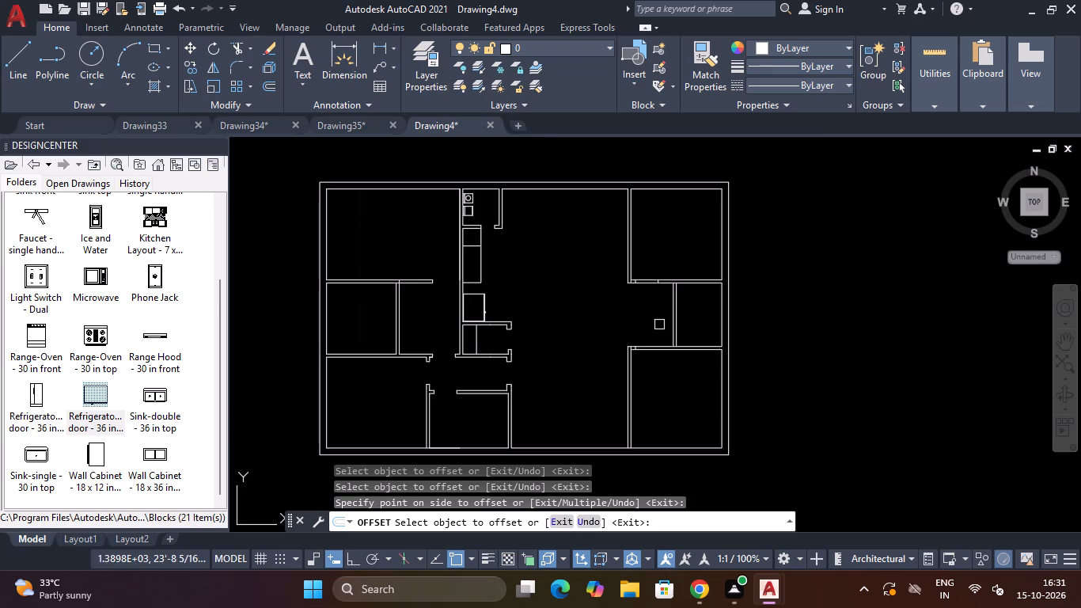
scroll(658, 336, "up", 3)
scroll(569, 382, "up", 2)
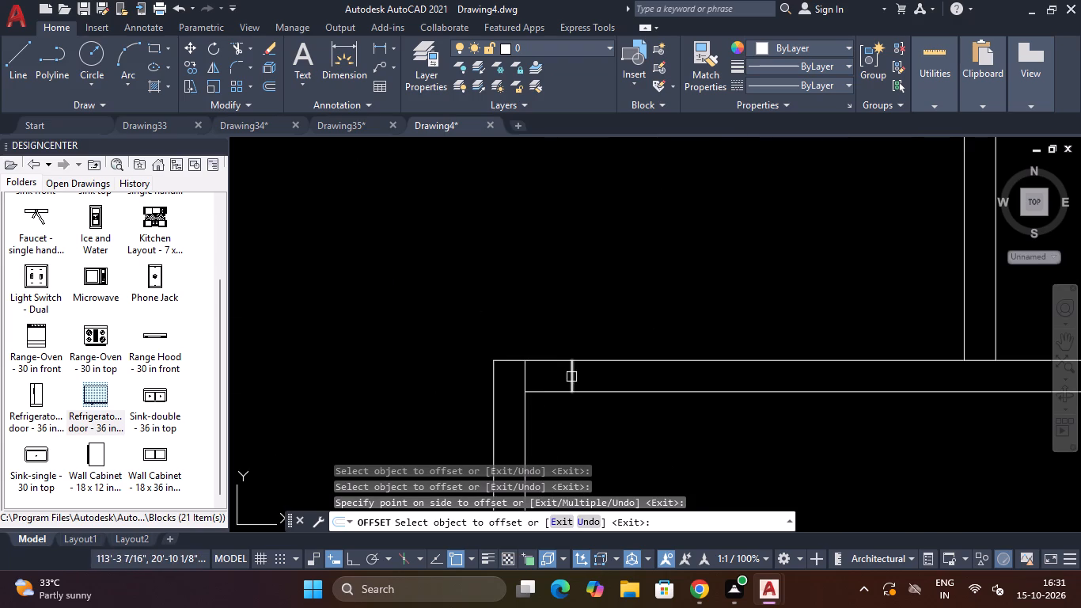
left_click(571, 377)
left_click(667, 368)
scroll(667, 374, "down", 4)
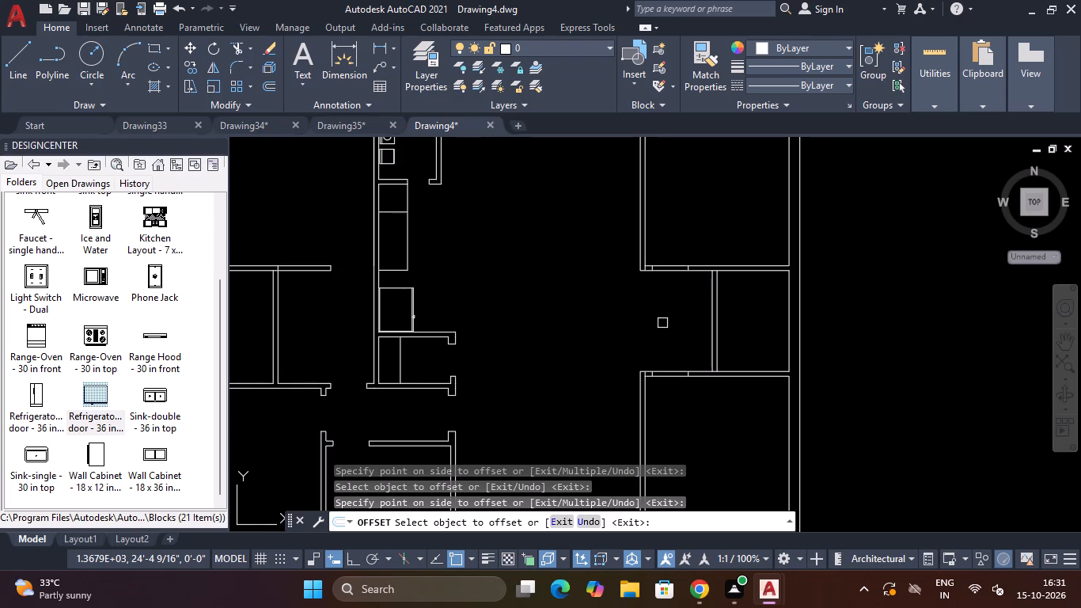
key("Escape")
key("Escape")
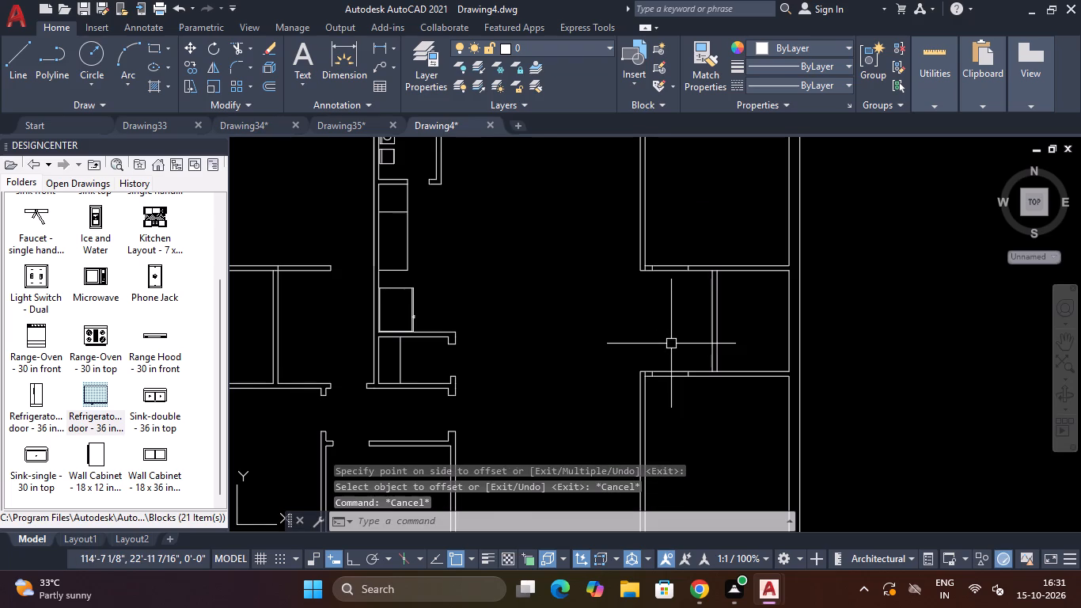
Trim both partitions between their short lines to cut 2'6" openings into the northeast and southeast rooms.
type("TR")
key("space")
left_click(671, 319)
left_click(666, 248)
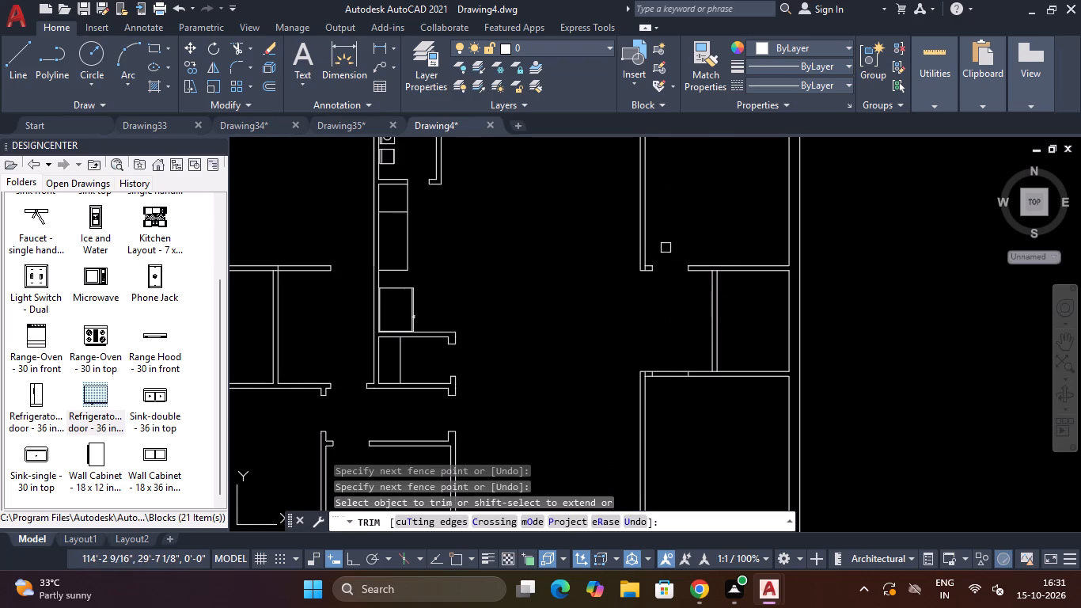
left_click(667, 342)
left_click(665, 395)
Trim away the short lines crossing the wall corners beside the southeast and northeast room openings.
scroll(648, 378, "up", 5)
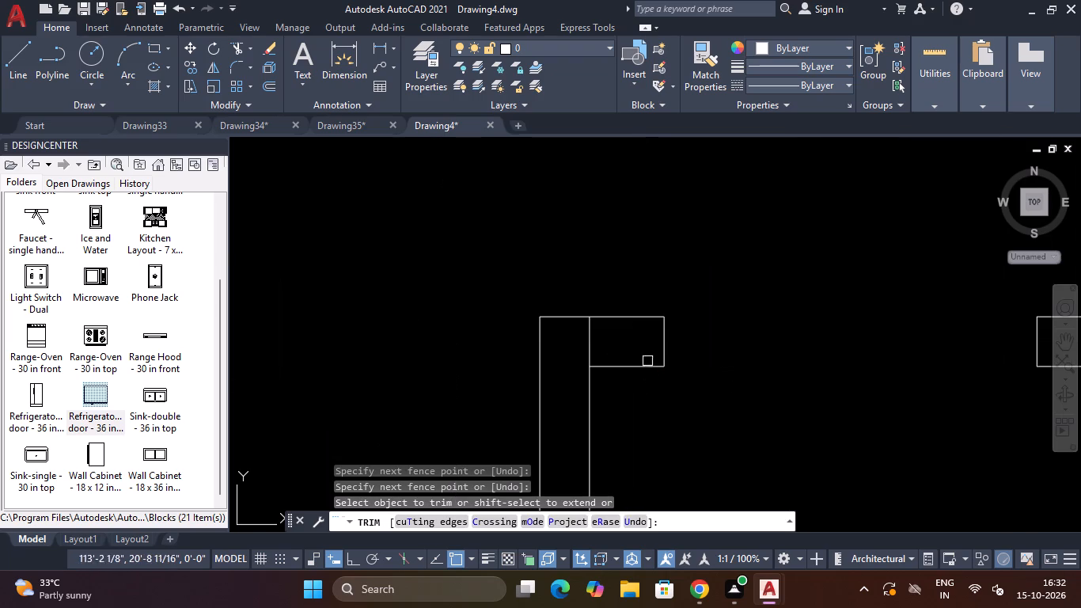
left_click_drag(635, 339, 622, 339)
left_click(560, 342)
scroll(562, 342, "down", 5)
scroll(556, 224, "up", 5)
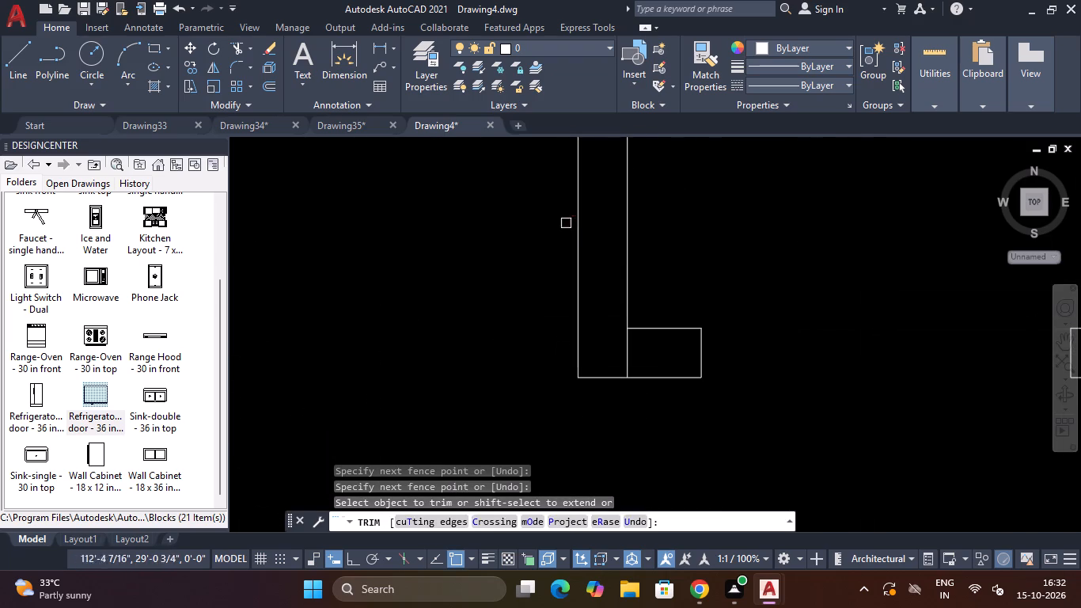
left_click(620, 348)
left_click(629, 345)
scroll(632, 348, "down", 4)
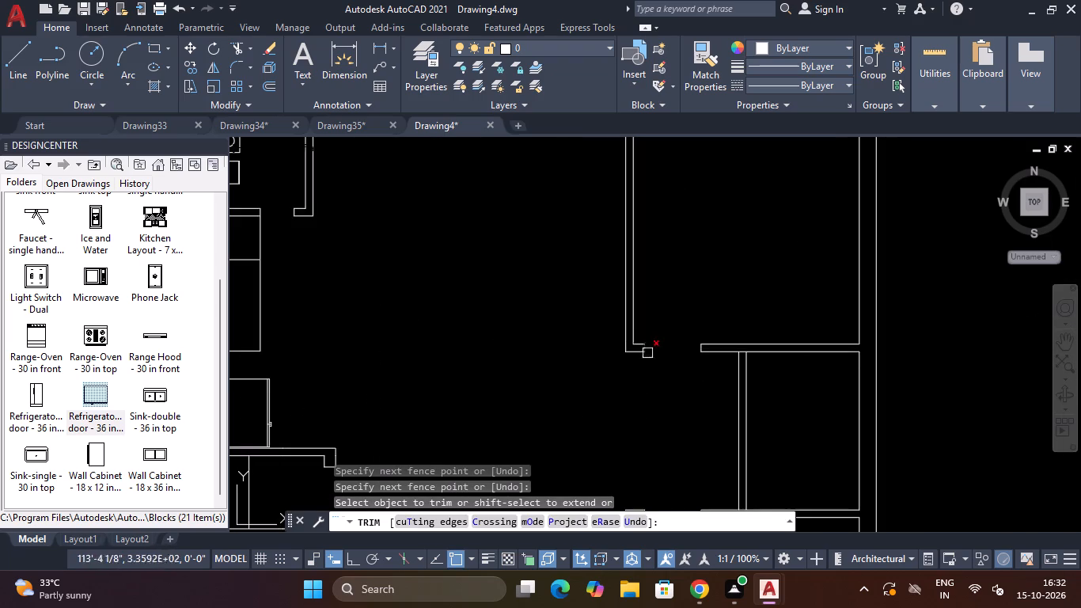
Trim the wall-line segments across the middle east room's vertical partition where it meets the north and south partitions.
scroll(713, 384, "down", 2)
scroll(725, 378, "up", 6)
left_click(722, 357)
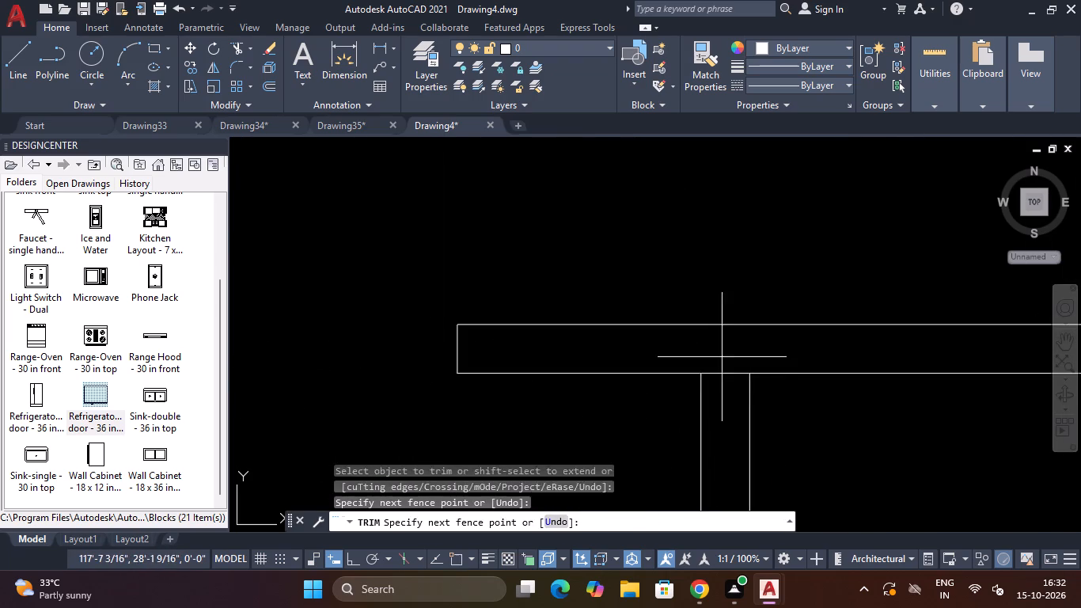
left_click(719, 387)
scroll(719, 383, "down", 5)
scroll(723, 493, "up", 6)
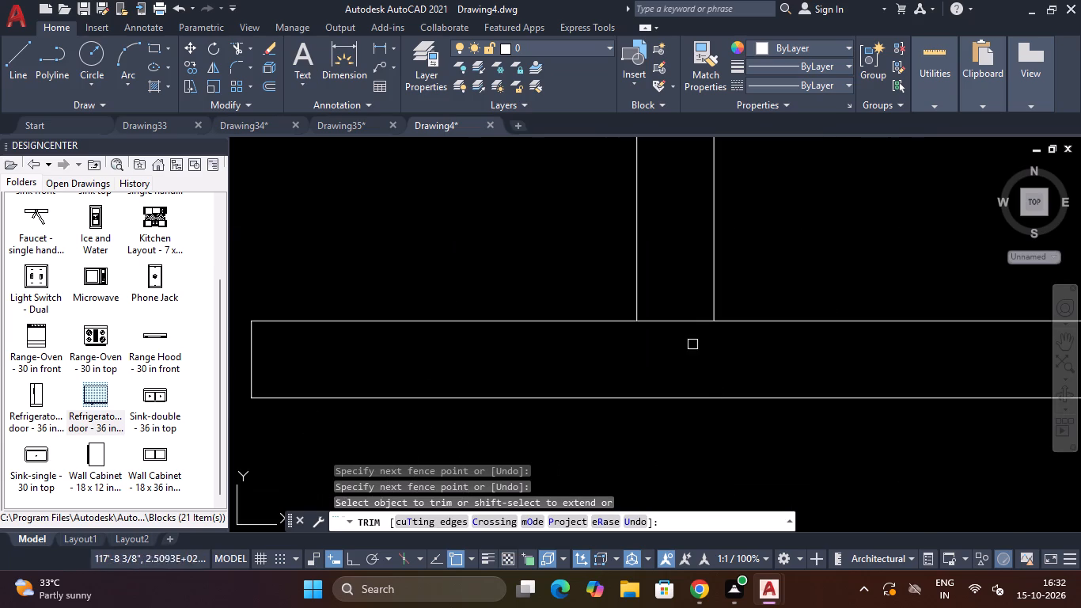
left_click(691, 343)
left_click(687, 303)
scroll(687, 303, "down", 5)
key("Escape")
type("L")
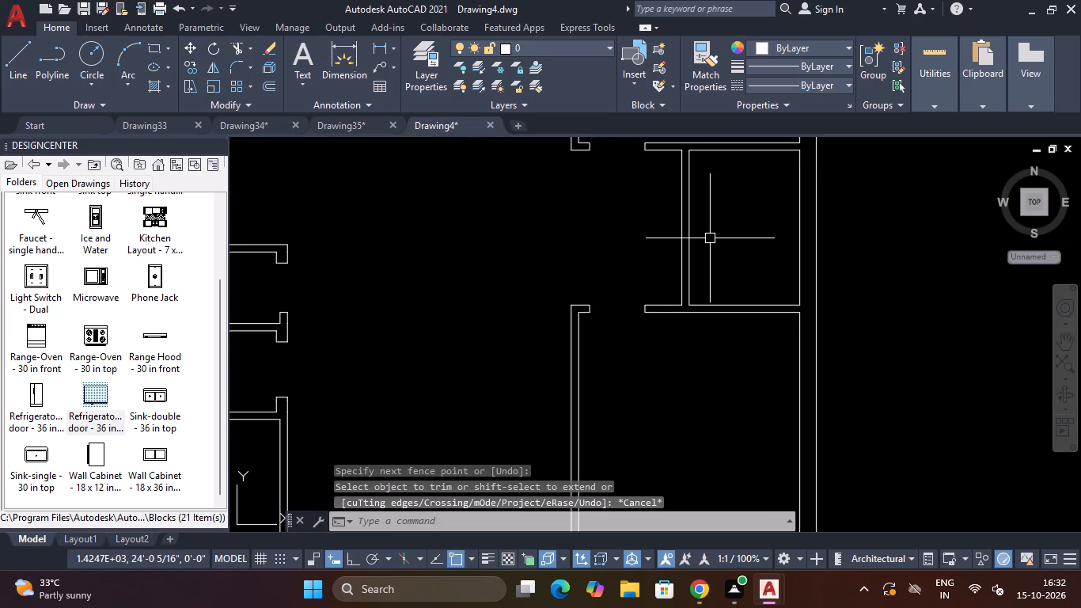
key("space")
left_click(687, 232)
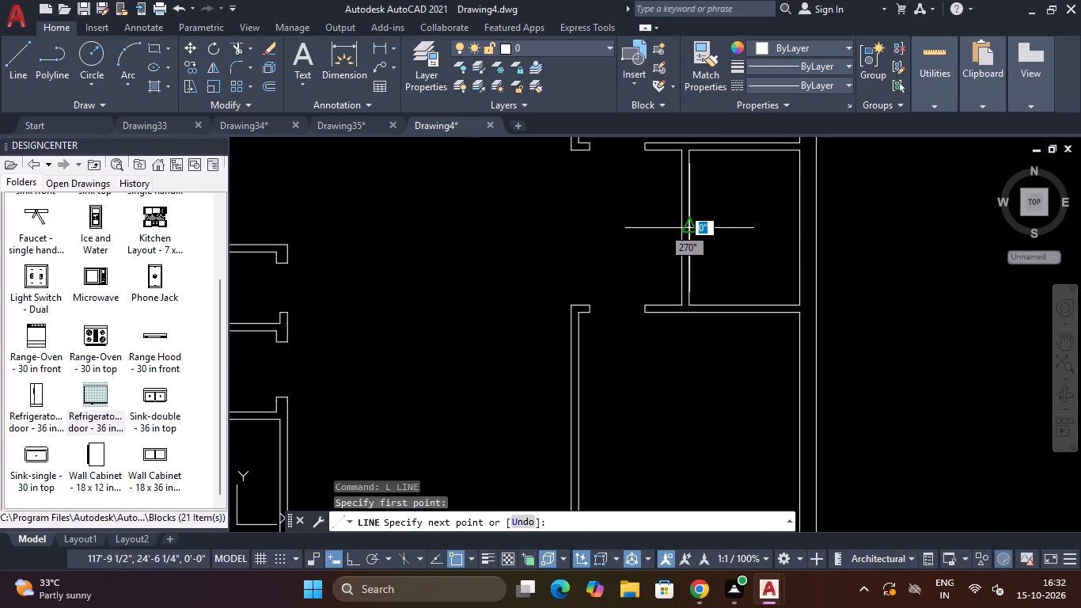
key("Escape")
Draw a 4" line across the south end of the middle east room's vertical partition.
key("space")
scroll(695, 301, "up", 3)
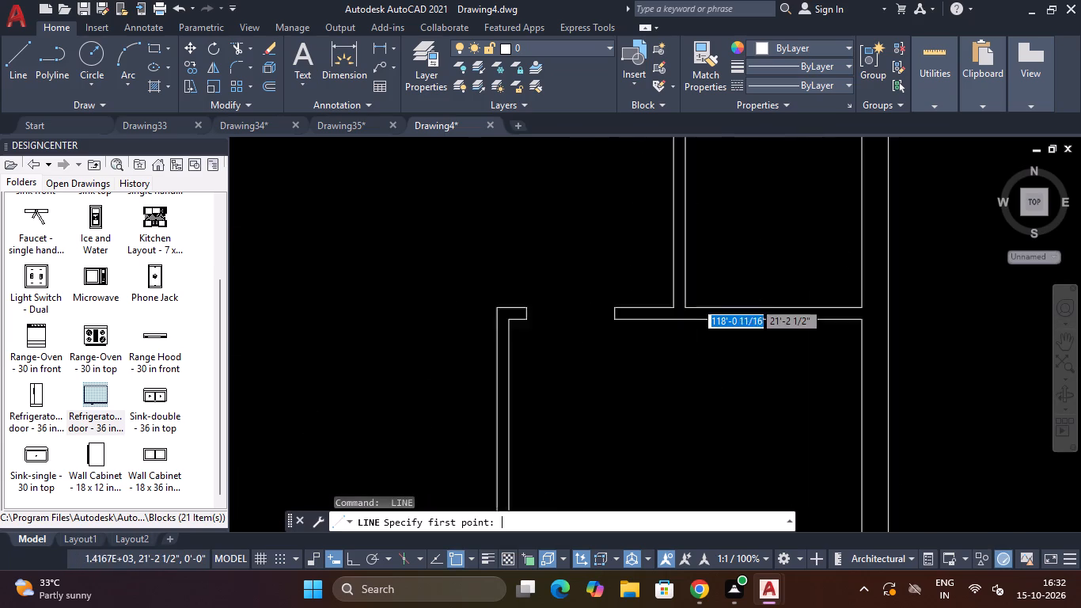
scroll(695, 301, "up", 2)
left_click(548, 347)
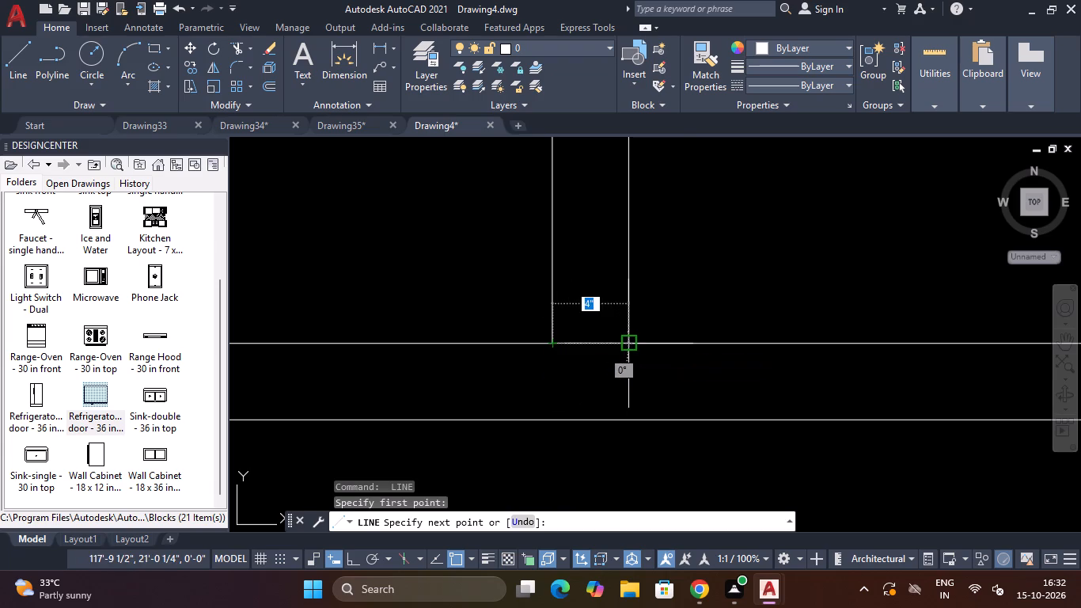
left_click(628, 344)
key("Escape")
Offset the line across the vertical partition's south end 6" north.
type("O")
key("space")
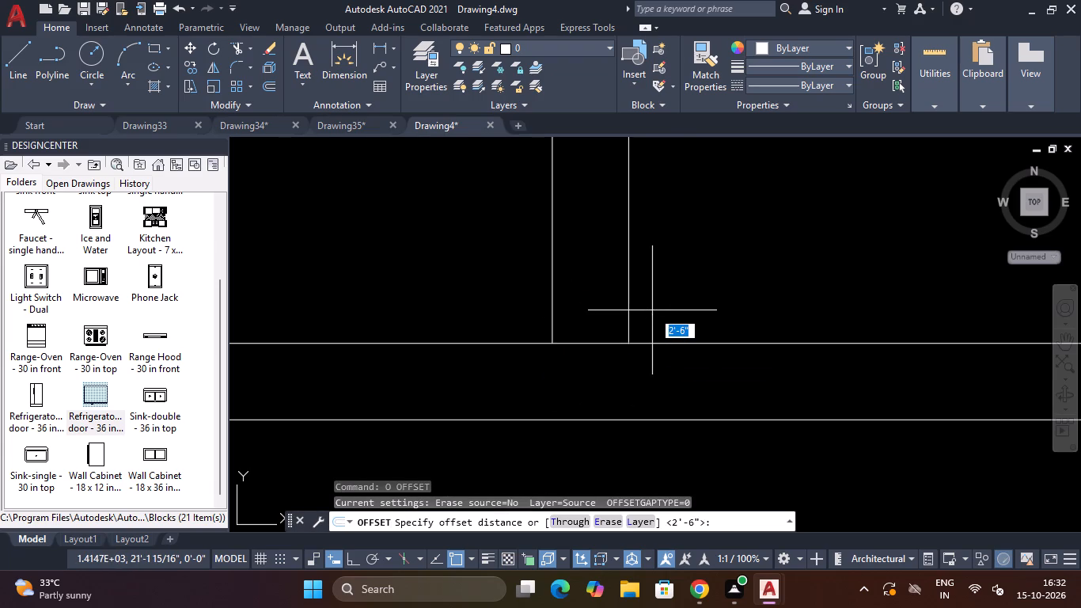
type("6\"")
key("Return")
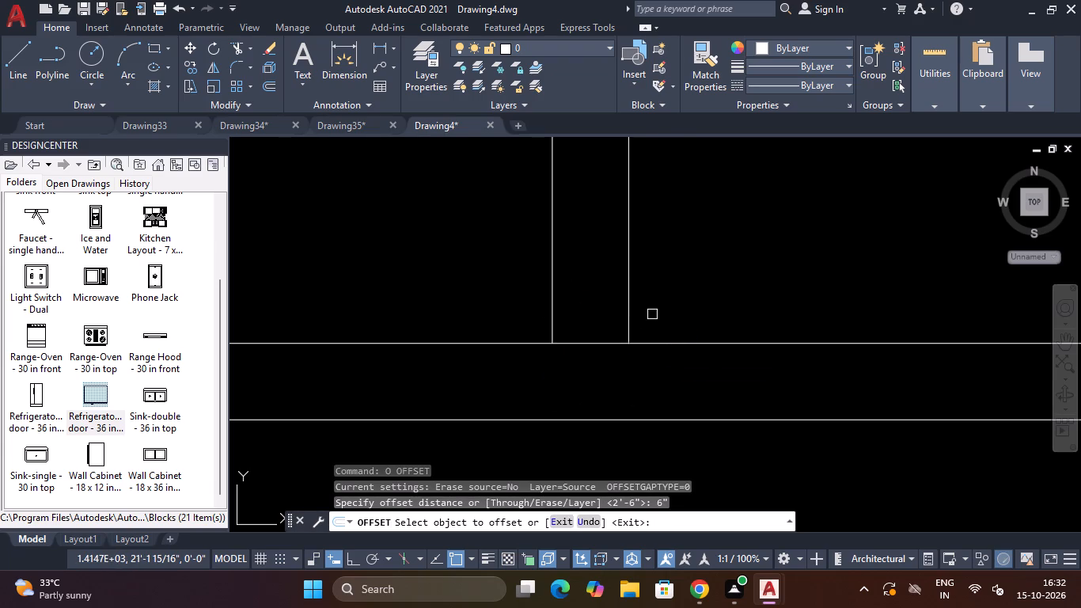
left_click(611, 341)
left_click(609, 288)
scroll(608, 287, "down", 4)
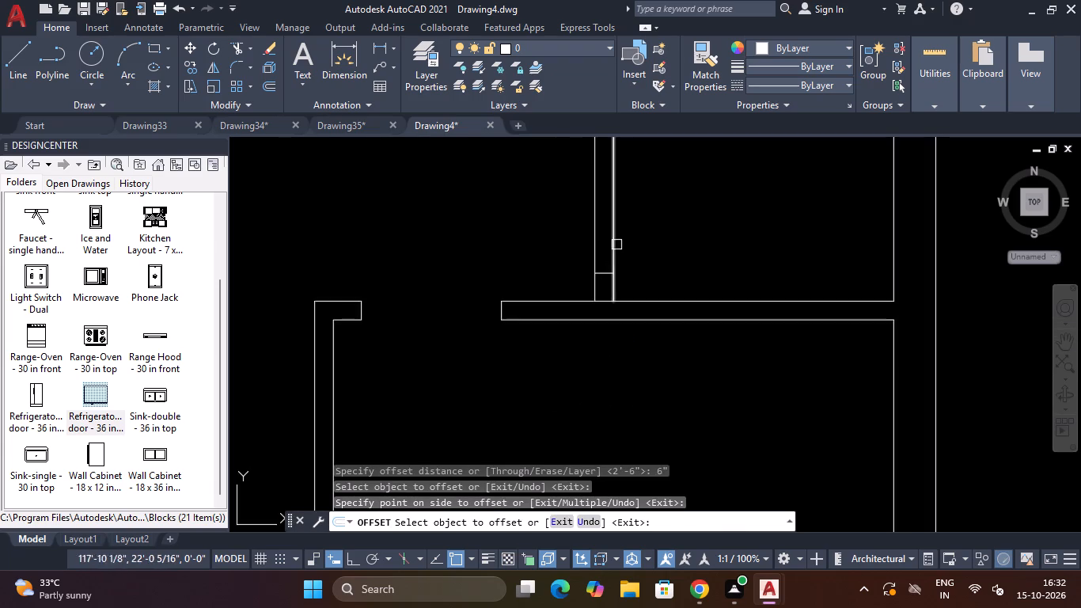
scroll(616, 245, "down", 3)
key("Escape")
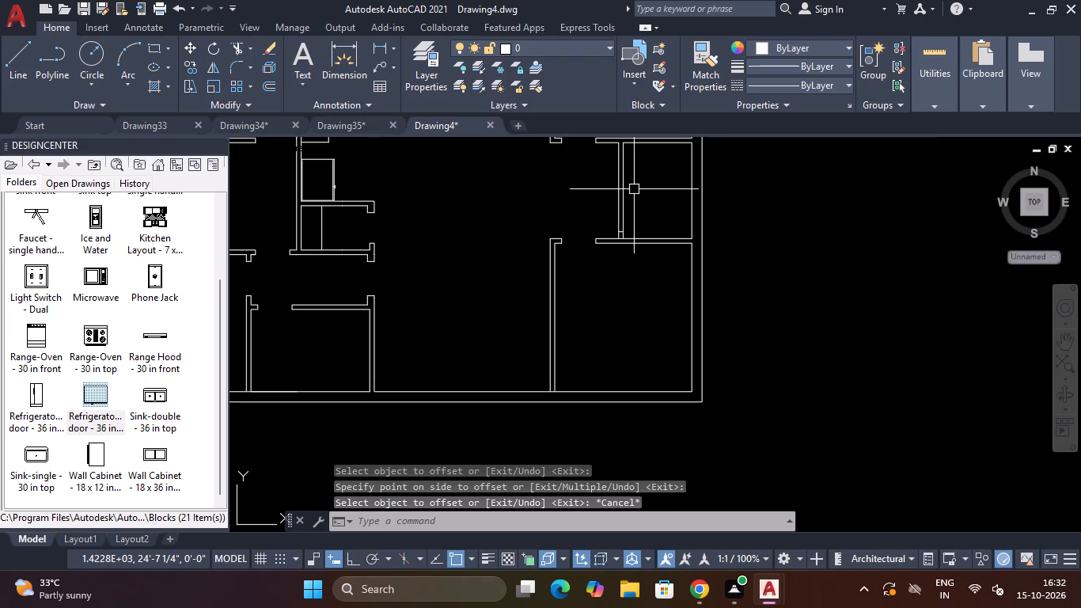
Offset the upper short line in the middle east room's vertical partition 2' north.
type("O")
key("space")
type("2'")
key("Return")
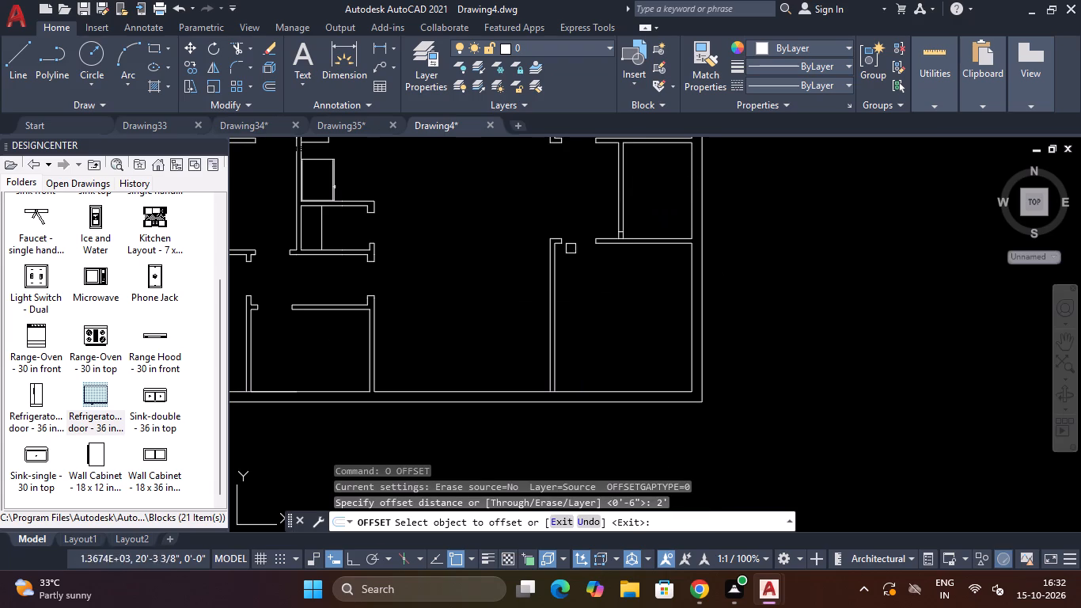
scroll(571, 249, "up", 3)
scroll(745, 209, "down", 2)
scroll(742, 158, "up", 3)
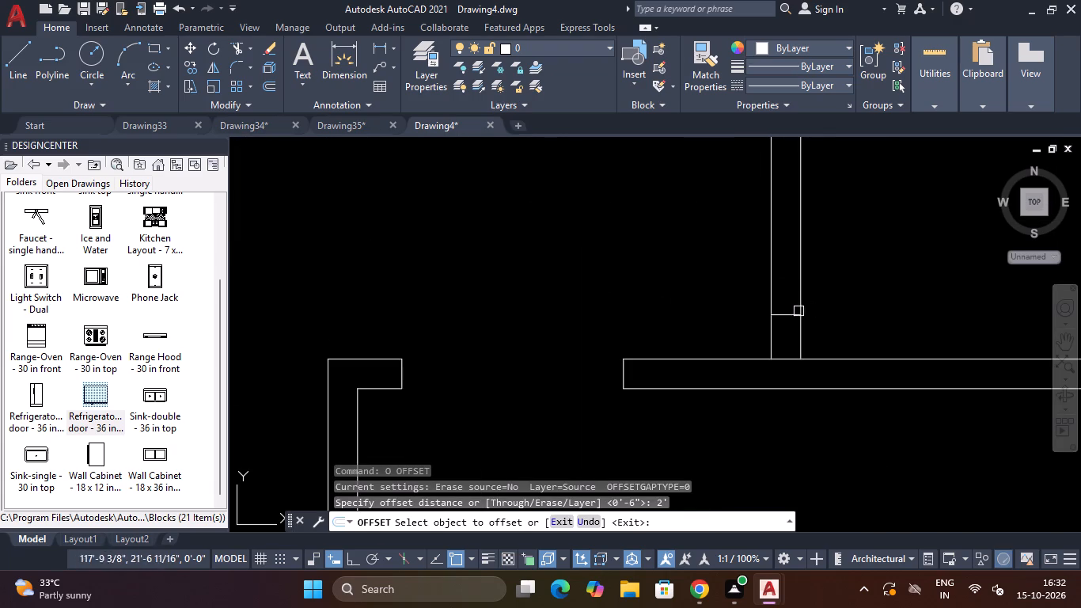
left_click(791, 312)
left_click(790, 264)
scroll(790, 264, "down", 6)
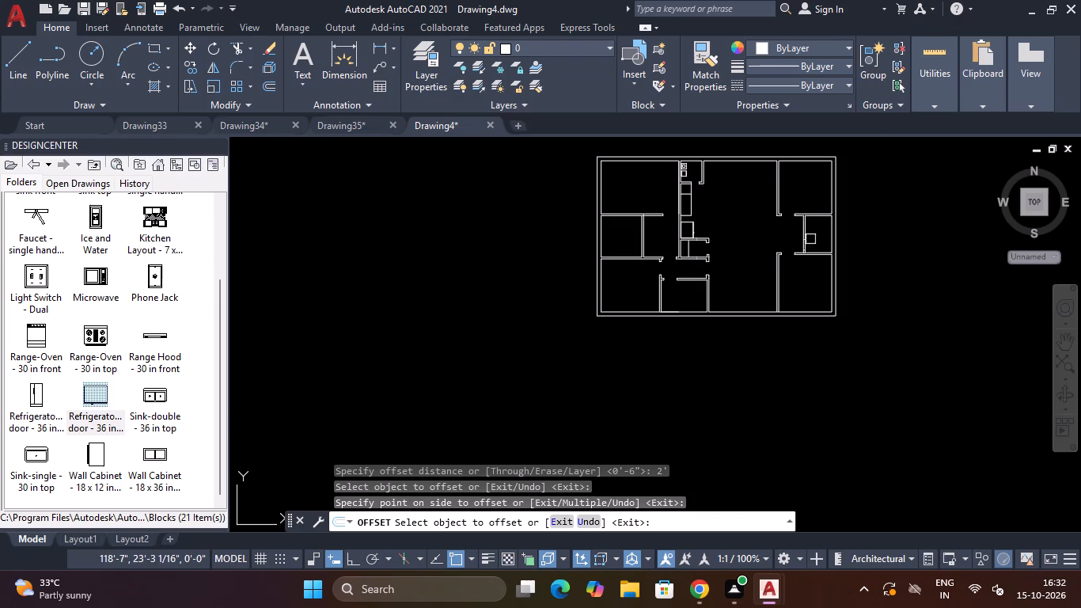
scroll(814, 230, "up", 3)
key("Escape")
key("Escape")
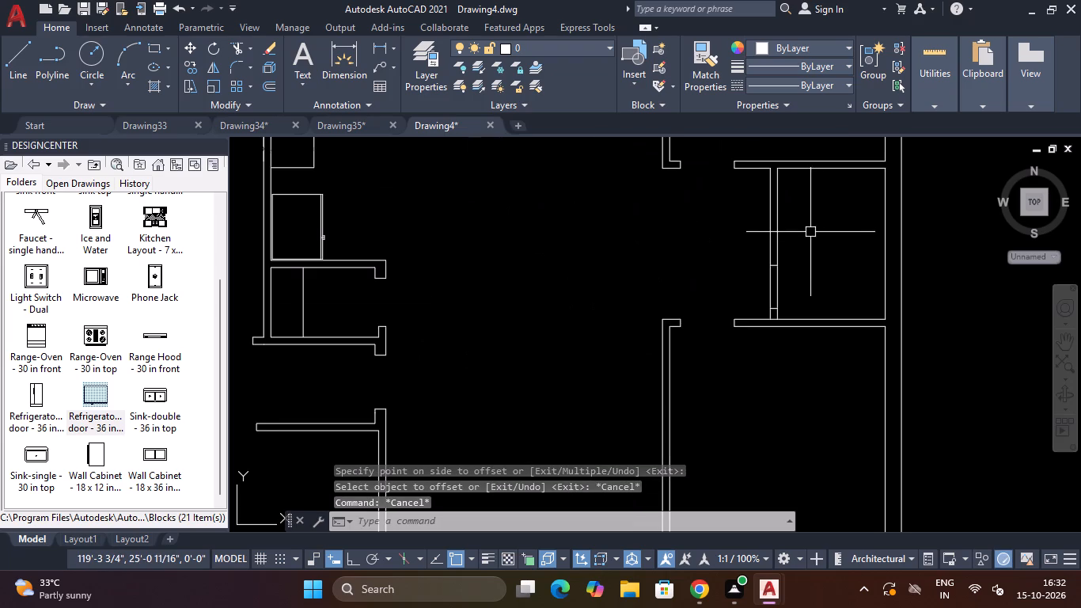
Trim the vertical partition between its two upper short lines to cut a 2' opening into the middle east room.
type("TR")
key("space")
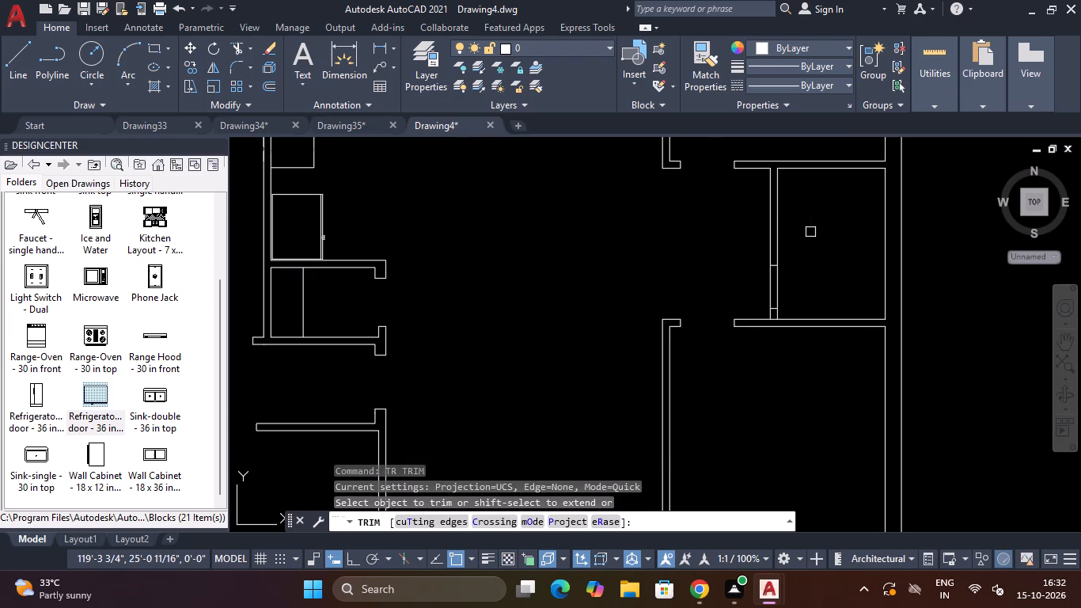
left_click(810, 285)
left_click(725, 280)
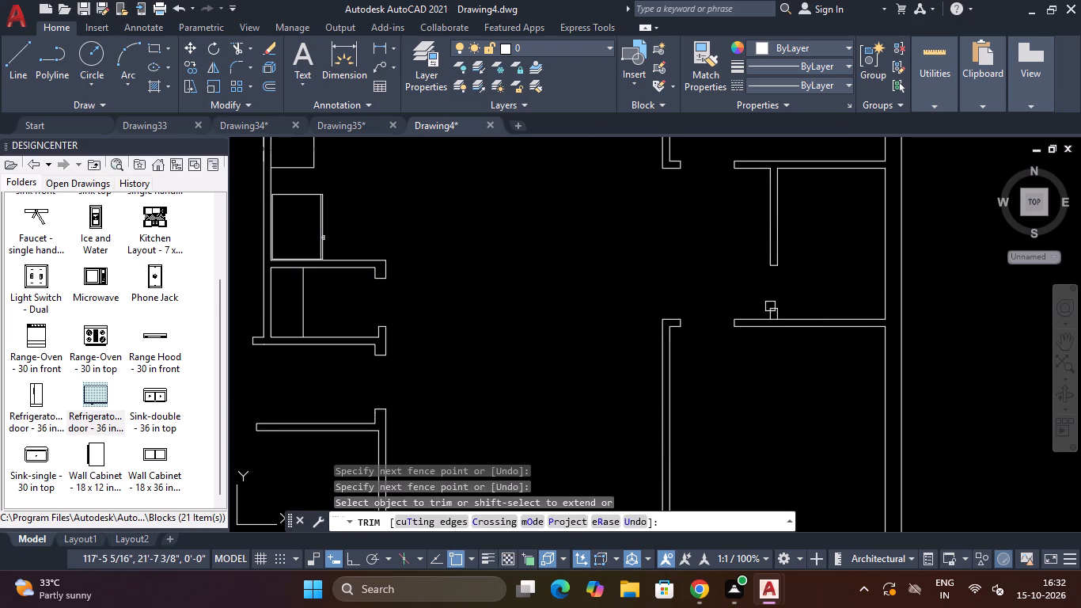
Trim away the line at the base of the remaining 6" partition stub to join it with the south partition.
scroll(783, 331, "up", 4)
left_click(726, 209)
left_click(721, 276)
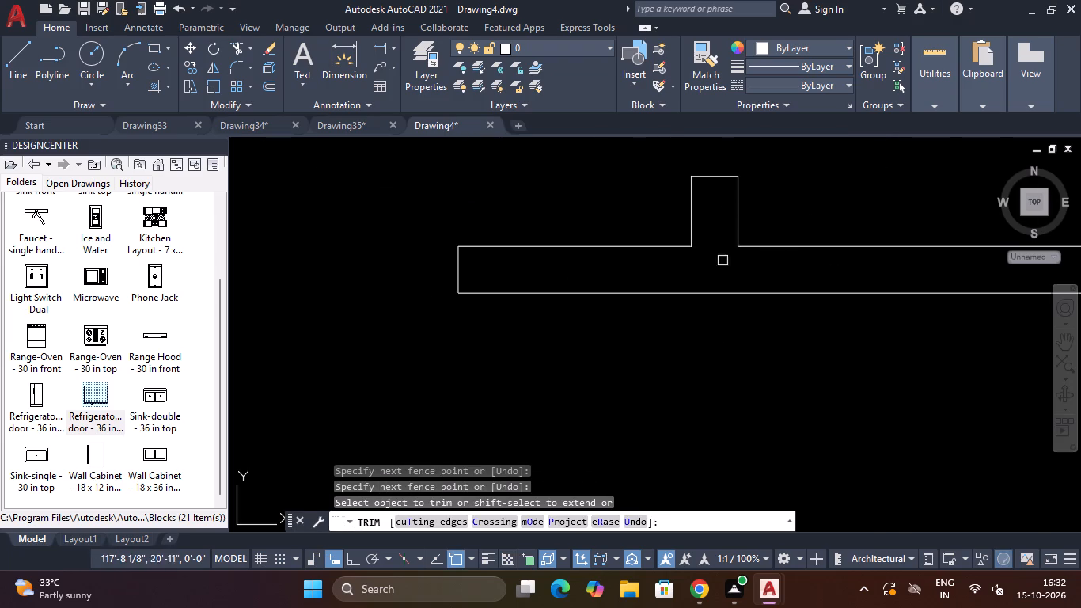
scroll(723, 260, "down", 7)
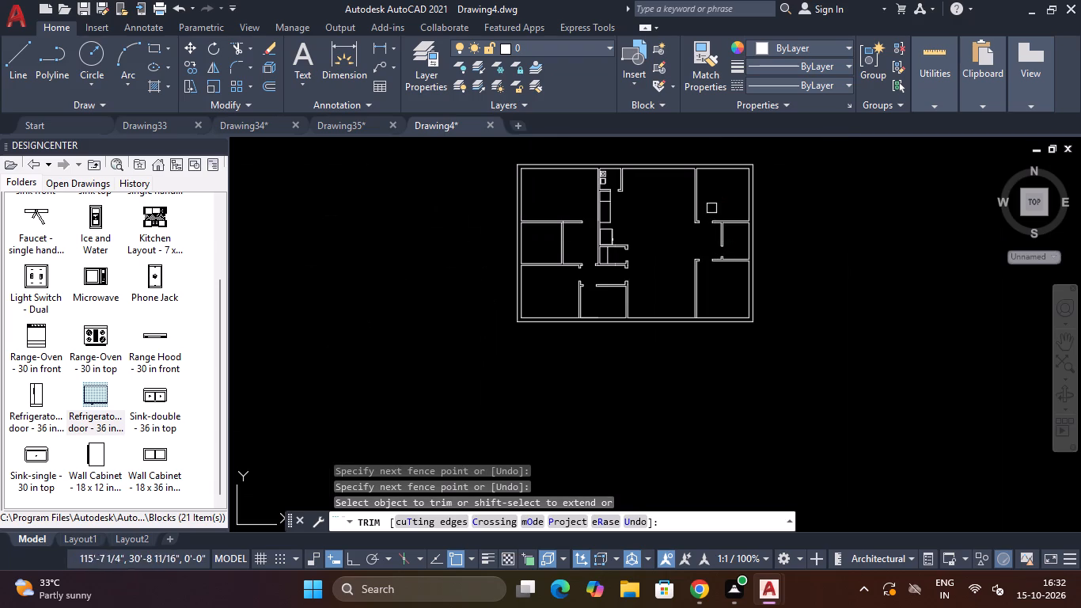
scroll(707, 207, "up", 1)
key("Escape")
key("Escape")
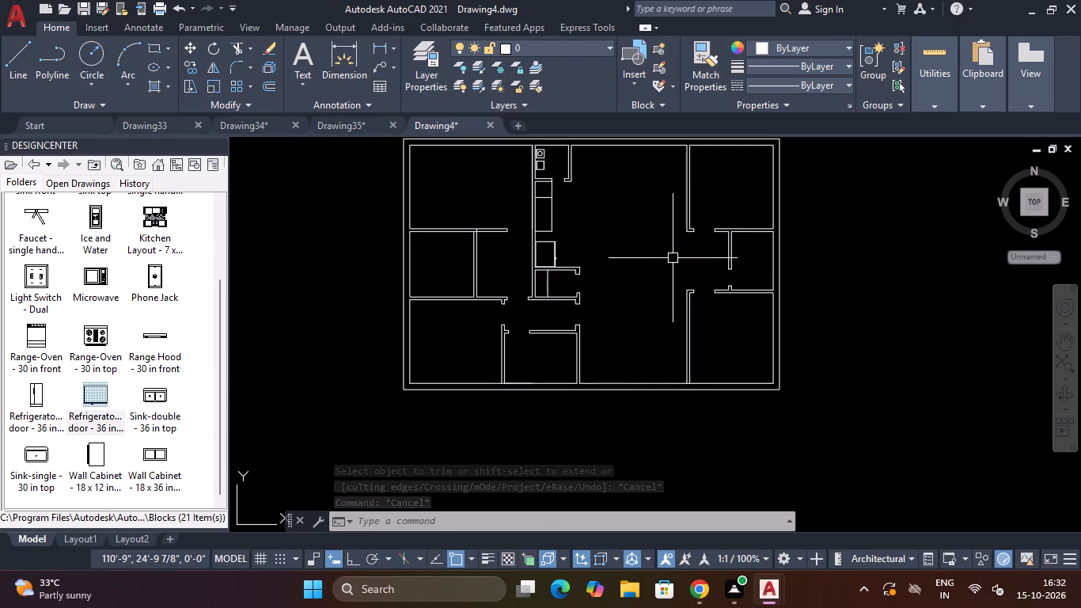
Offset the west face of the southeast room's west partition 4' west.
type("O")
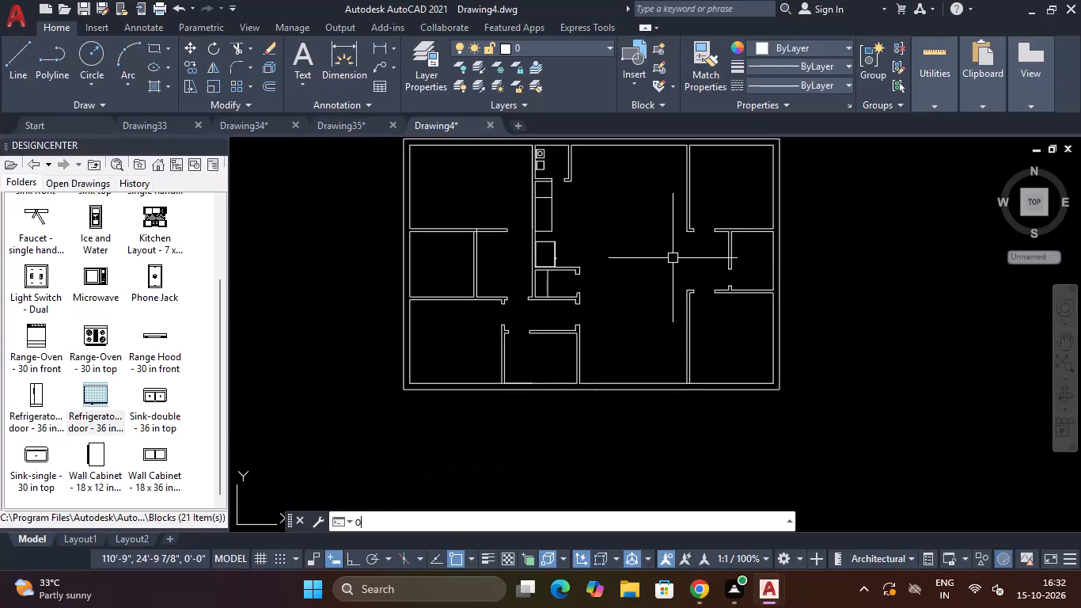
key("space")
type("5'")
key("Return")
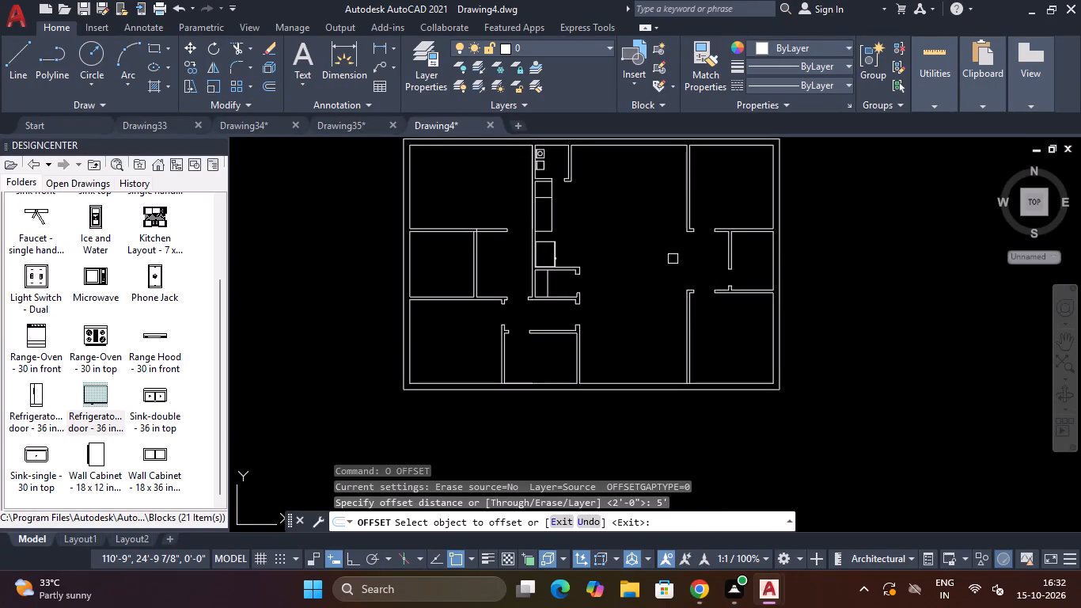
left_click(684, 342)
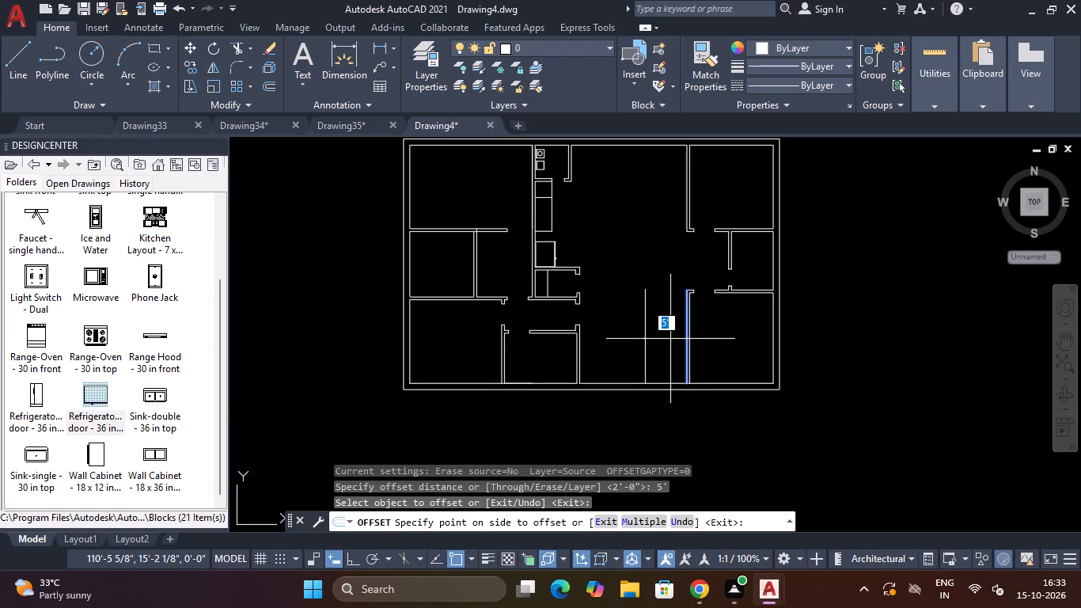
type("4'")
key("Return")
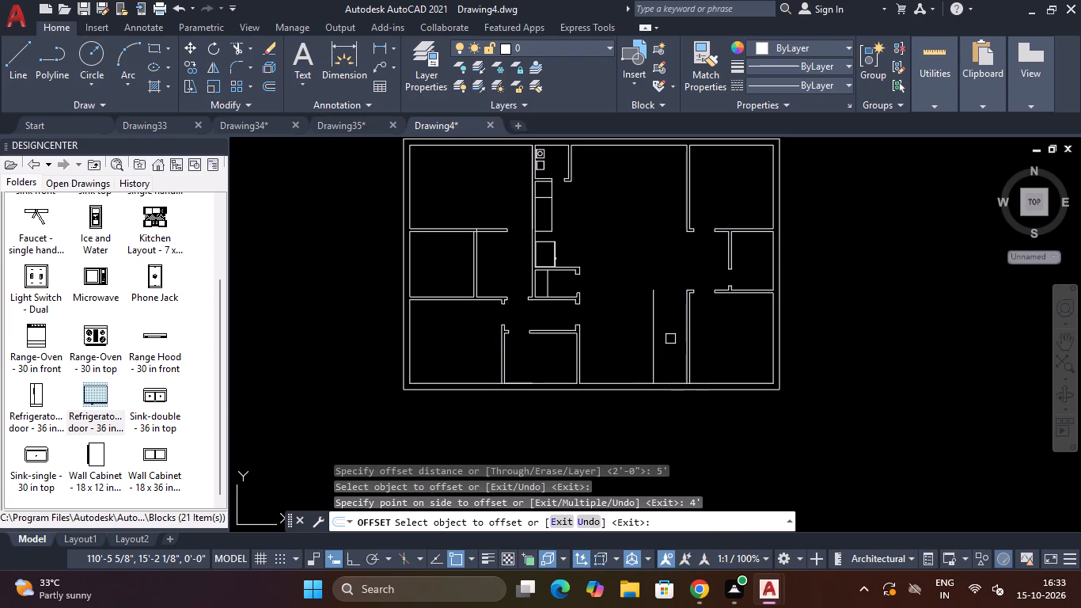
Offset the new vertical line west of the southeast room's partition 4" west to form a double-line partition.
key("Escape")
key("Escape")
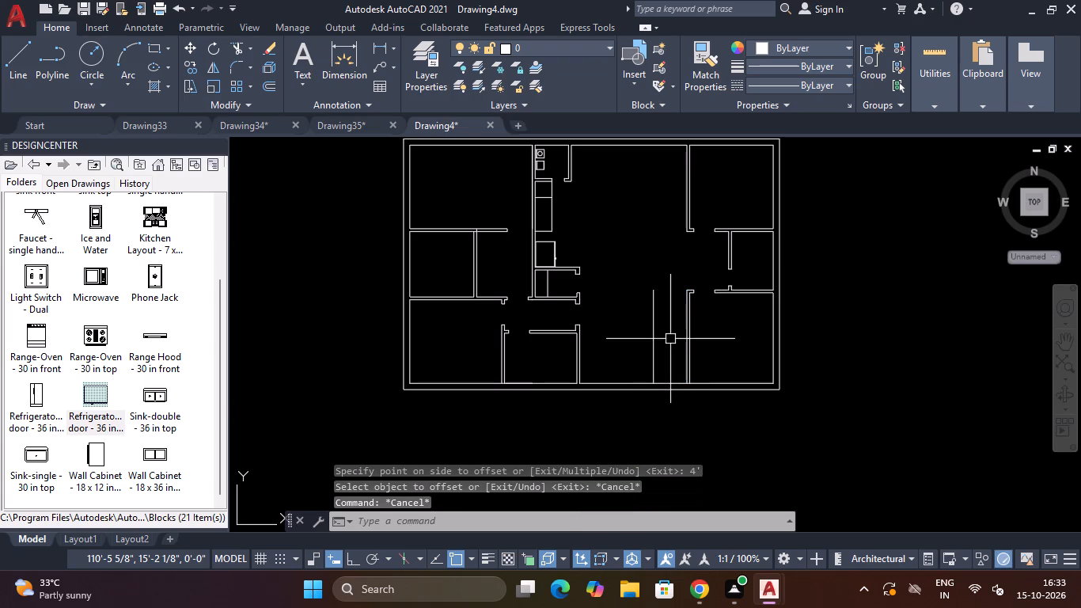
key("Escape")
type("O")
key("space")
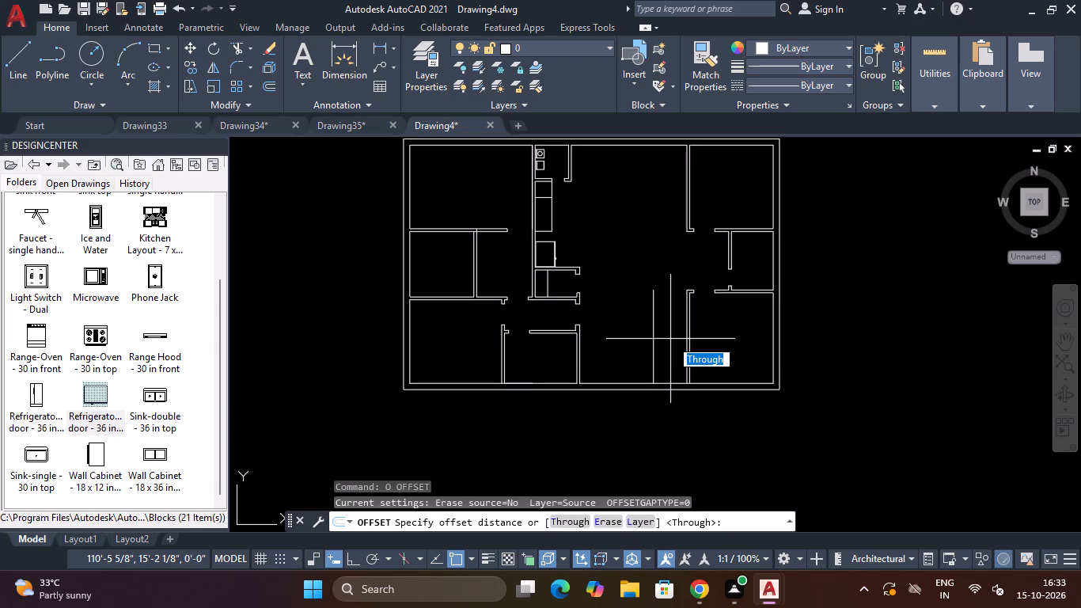
type("4\"")
key("Return")
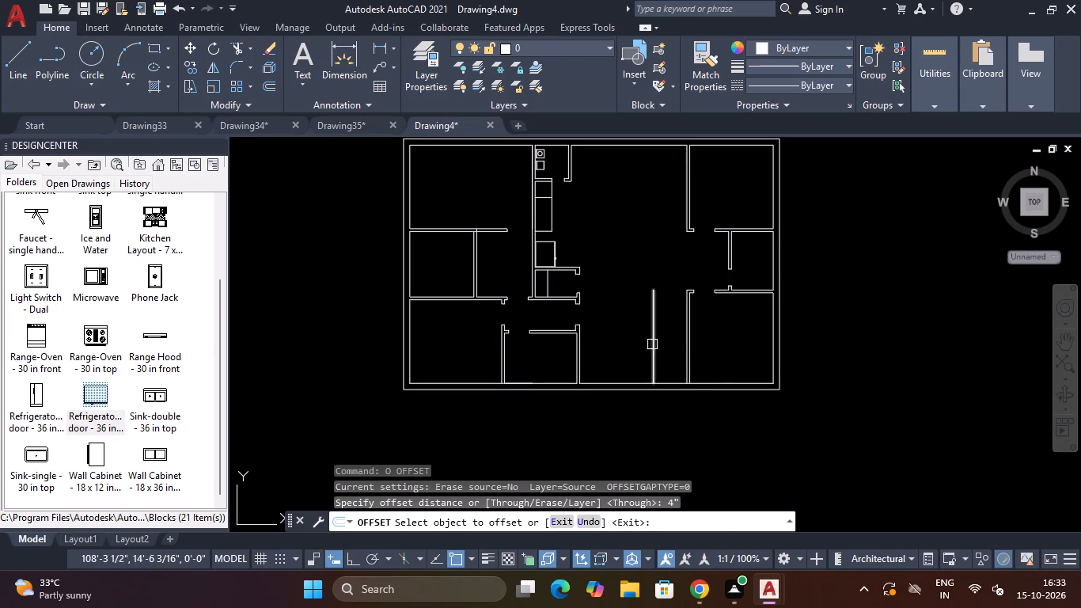
left_click(650, 345)
left_click(639, 345)
key("Escape")
key("Escape")
key("Escape")
key("Escape")
key("Escape")
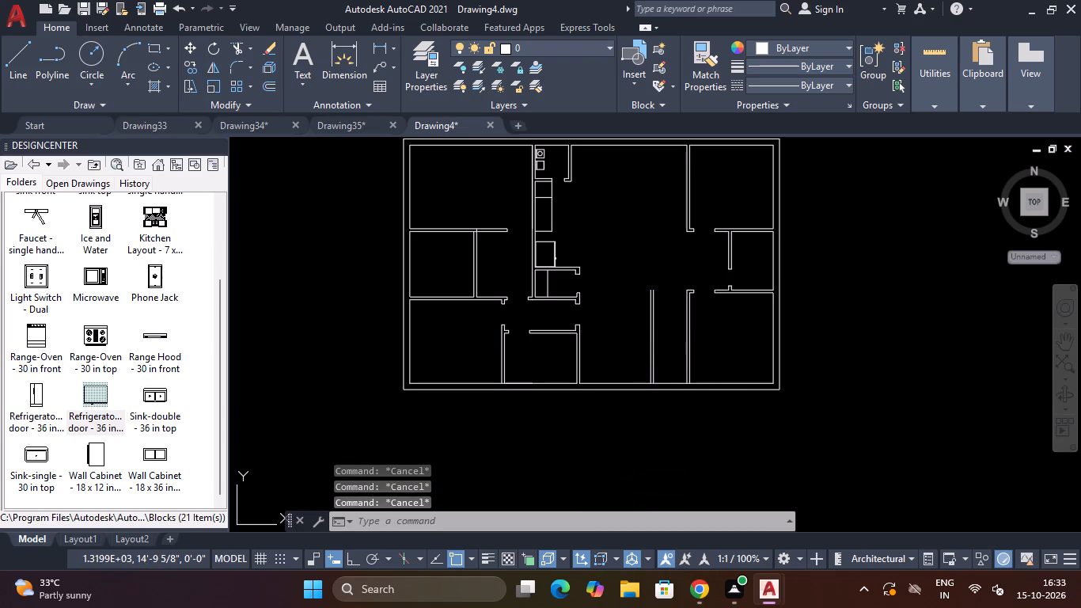
key("Escape")
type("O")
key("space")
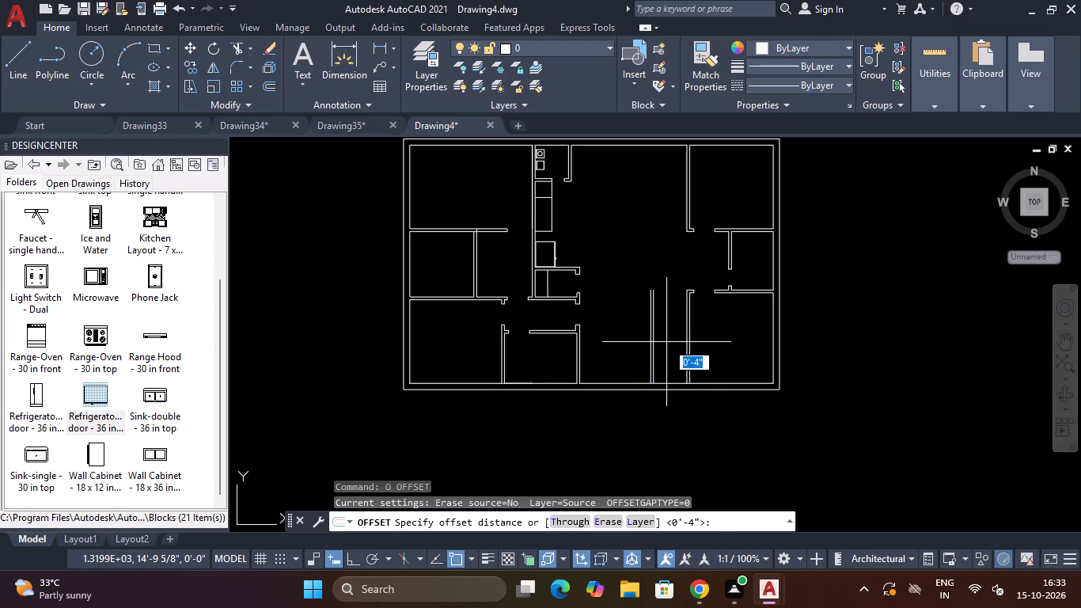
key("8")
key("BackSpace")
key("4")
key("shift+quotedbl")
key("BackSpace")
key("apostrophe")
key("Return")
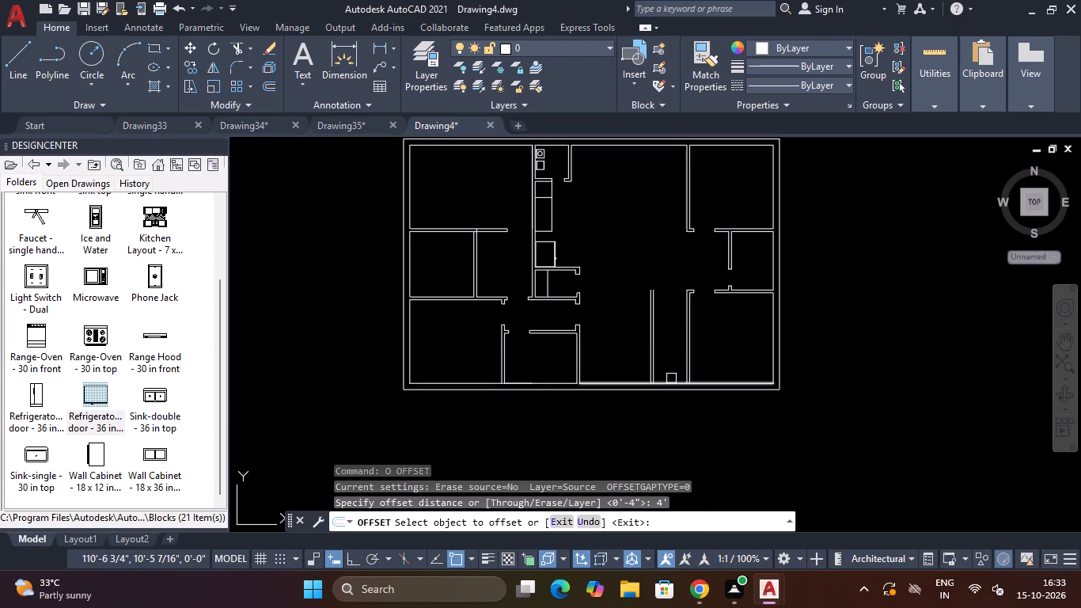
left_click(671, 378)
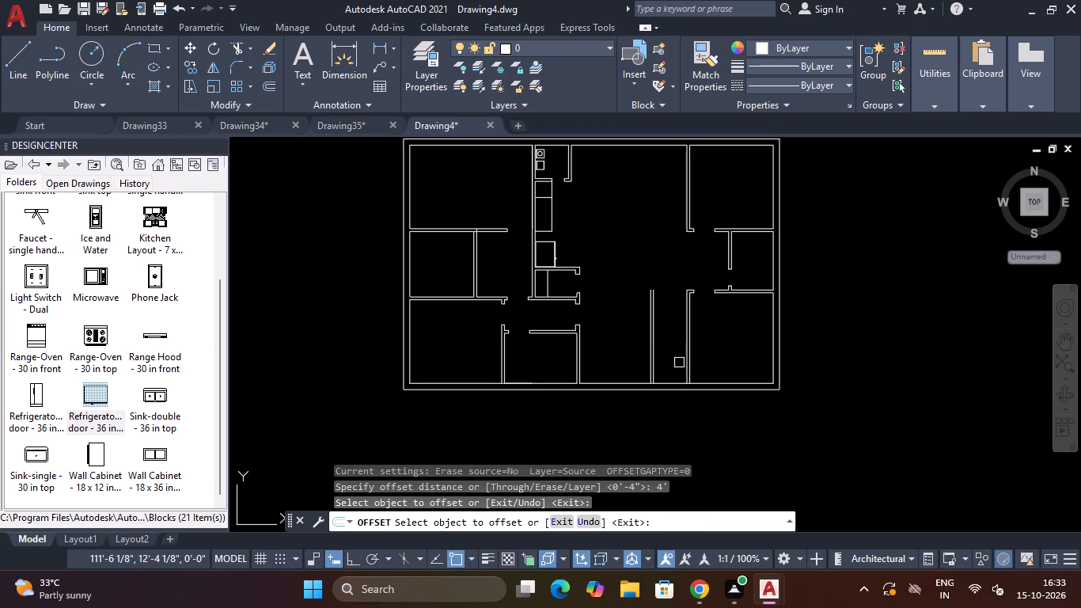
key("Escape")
Trim the outer south wall's inner line between the faces of the new partition and the southeast room's west partition.
type("TR")
key("space")
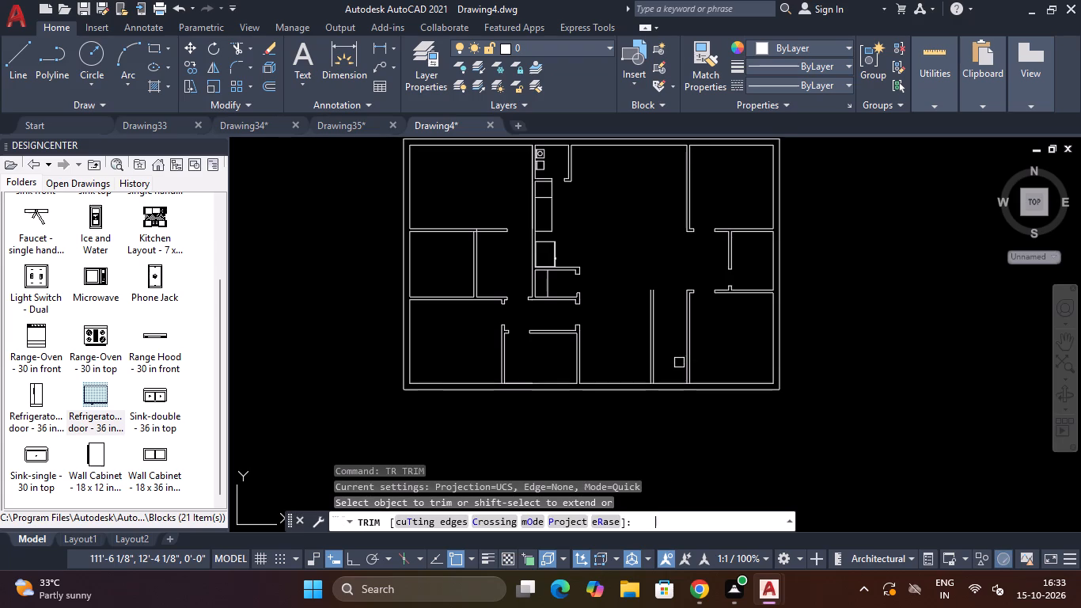
scroll(668, 378, "up", 4)
scroll(576, 413, "up", 2)
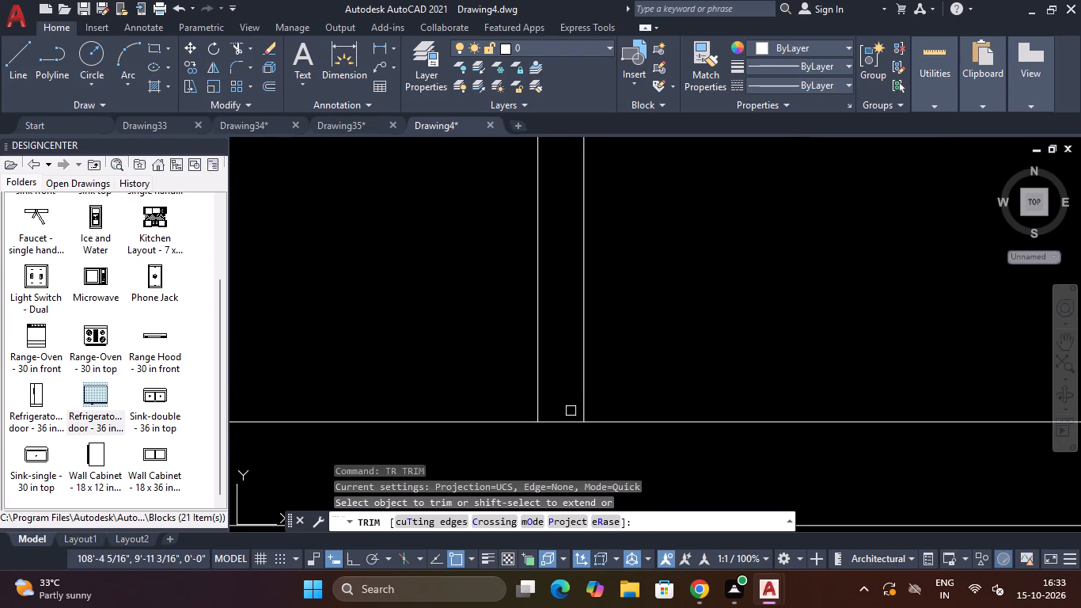
left_click(570, 407)
left_click(568, 431)
scroll(568, 431, "down", 4)
scroll(662, 422, "up", 4)
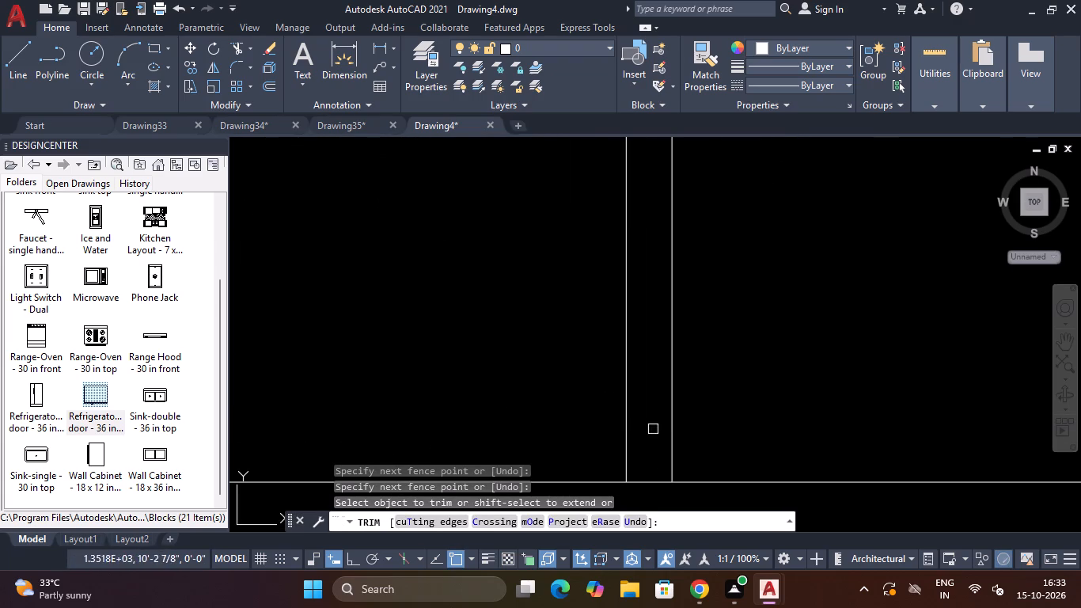
left_click(651, 430)
left_click(650, 487)
scroll(655, 461, "down", 8)
key("Escape")
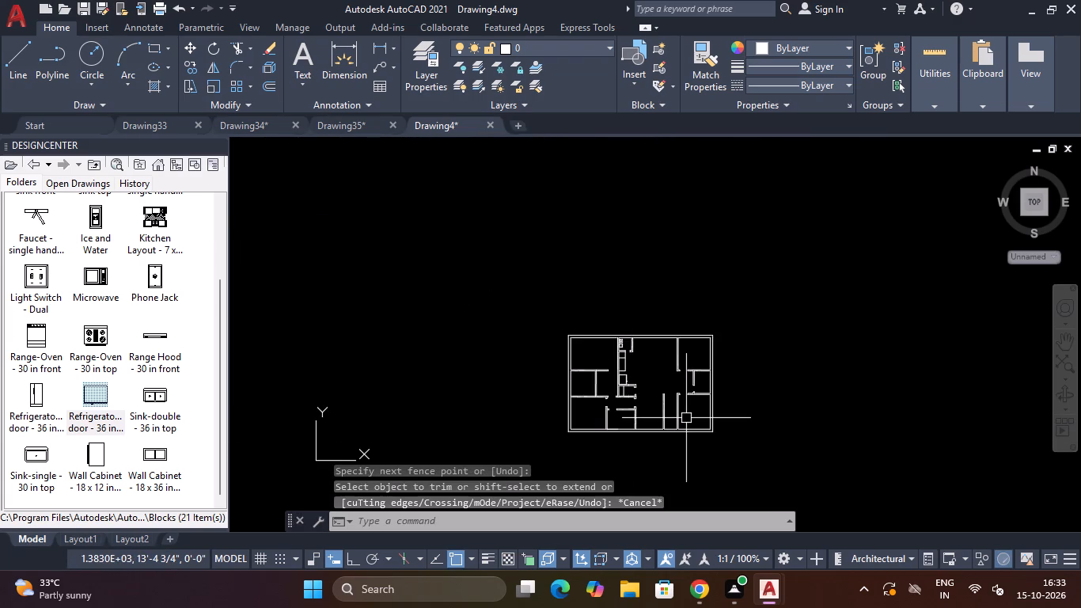
Offset the south wall's inner line between the two vertical partitions 5' north.
type("O")
key("space")
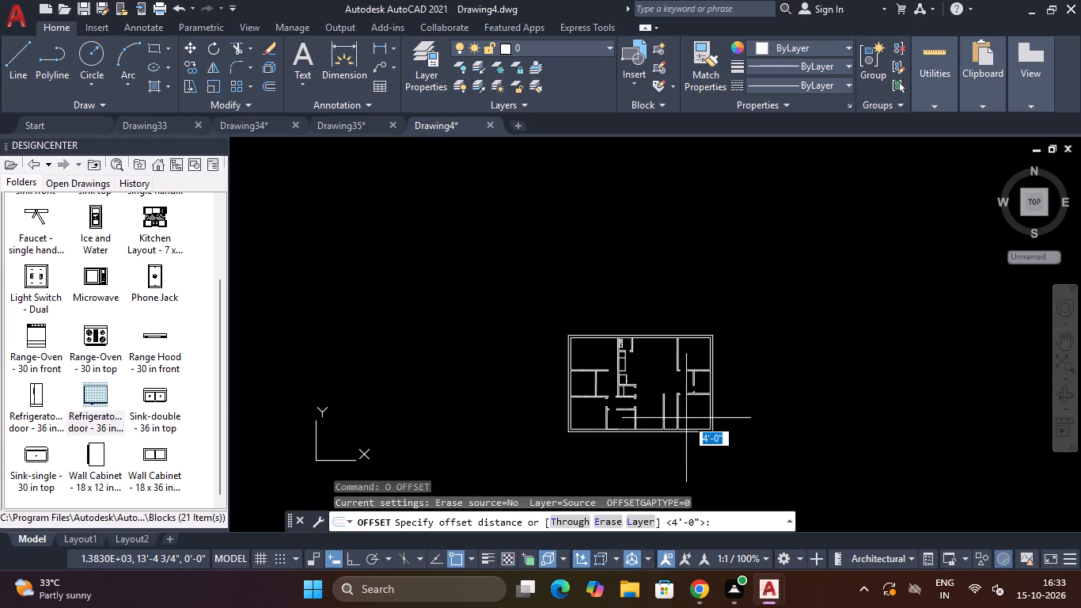
key("Return")
scroll(686, 418, "up", 3)
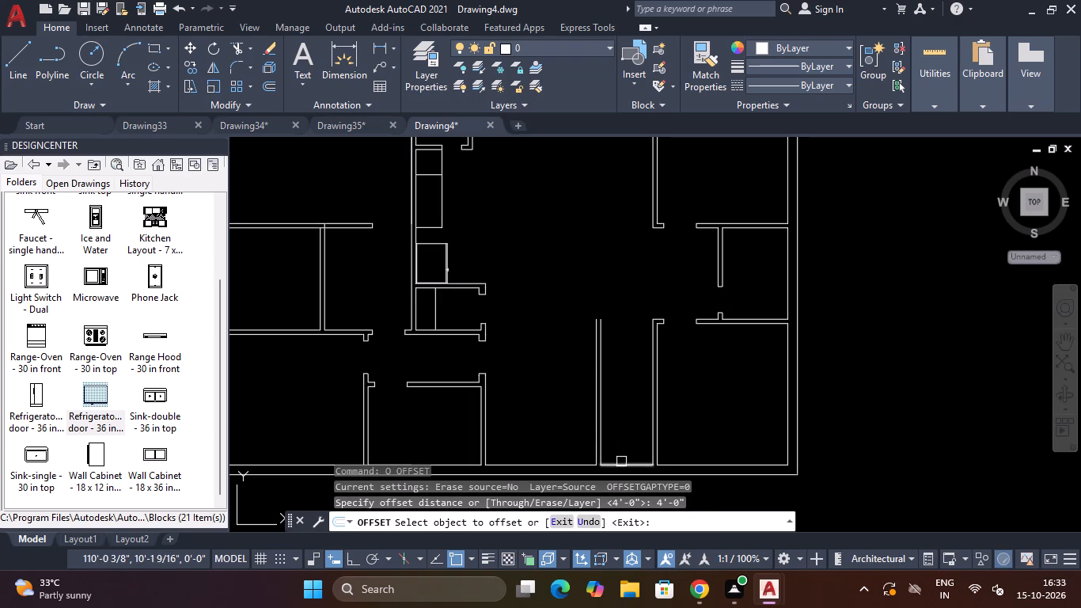
left_click(621, 462)
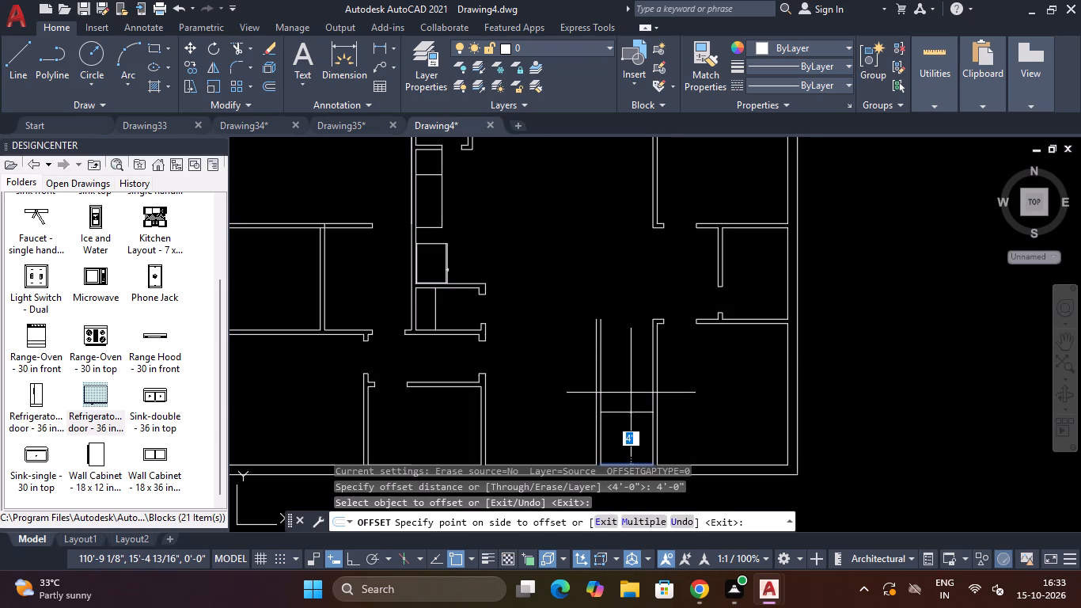
key("5")
key("apostrophe")
key("Return")
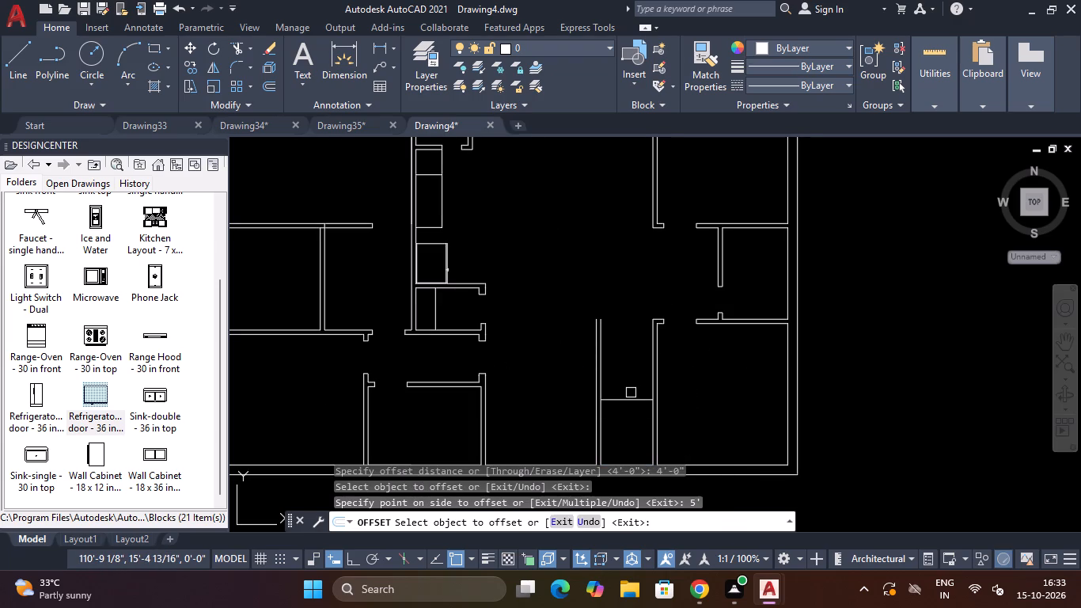
key("Escape")
Offset the horizontal line between the two vertical partitions 1' north.
type("O")
key("space")
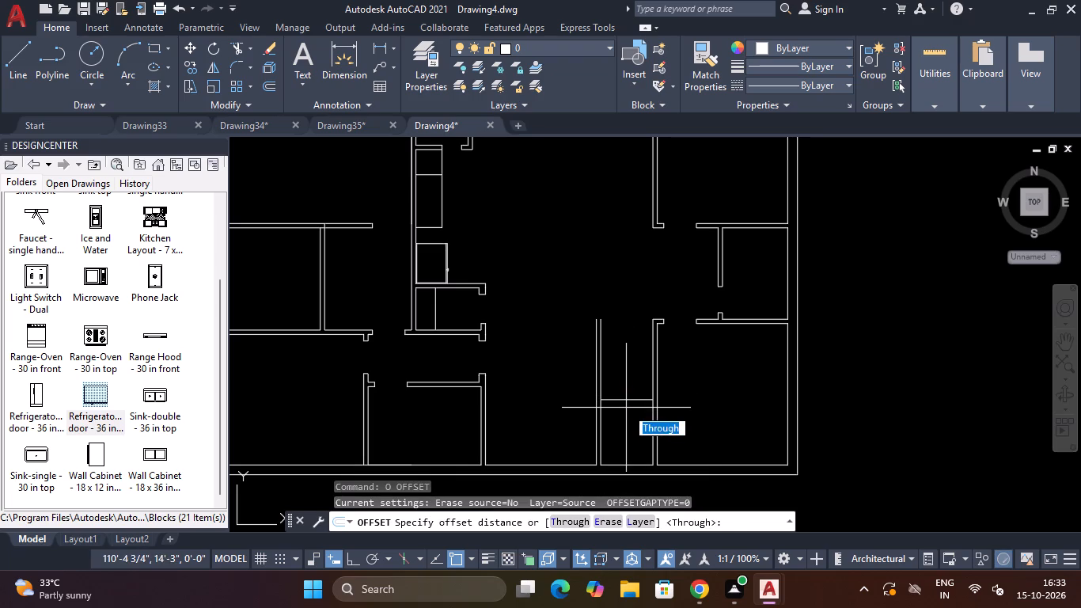
key("1")
key("apostrophe")
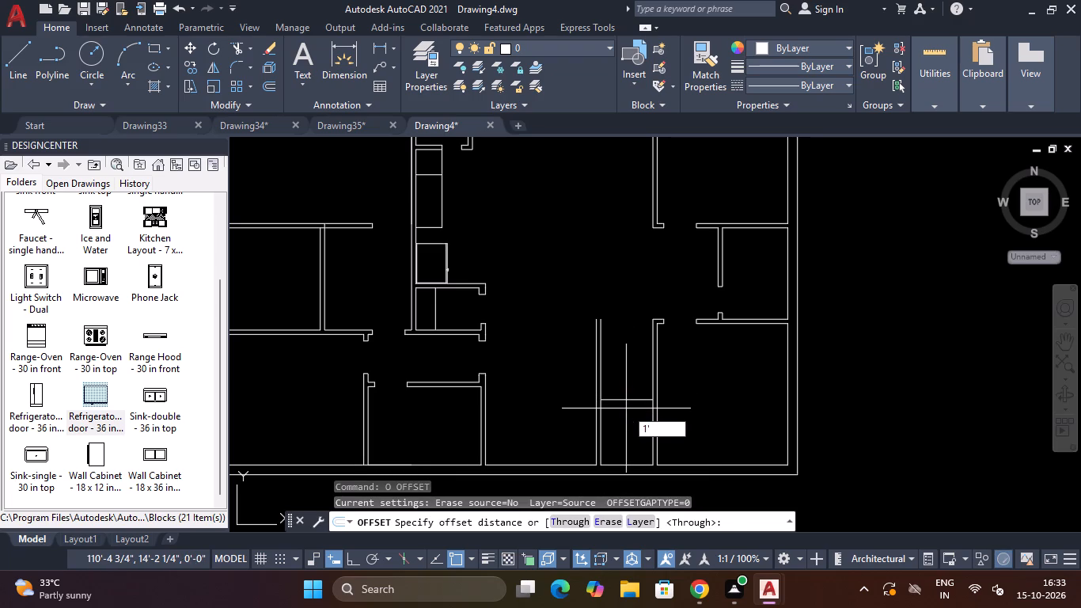
key("Return")
left_click(620, 401)
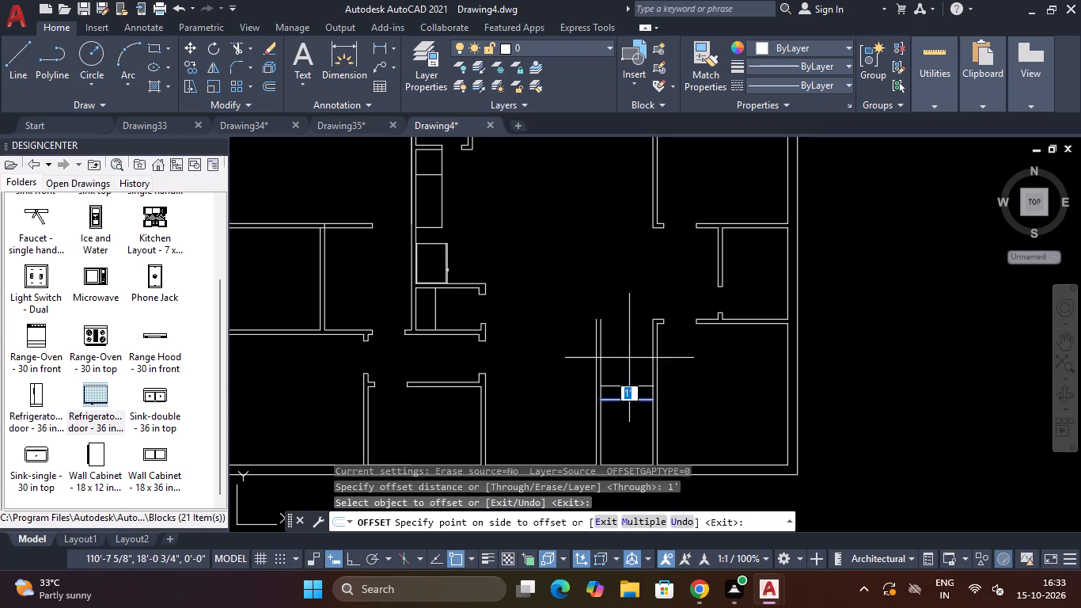
left_click(629, 358)
key("Escape")
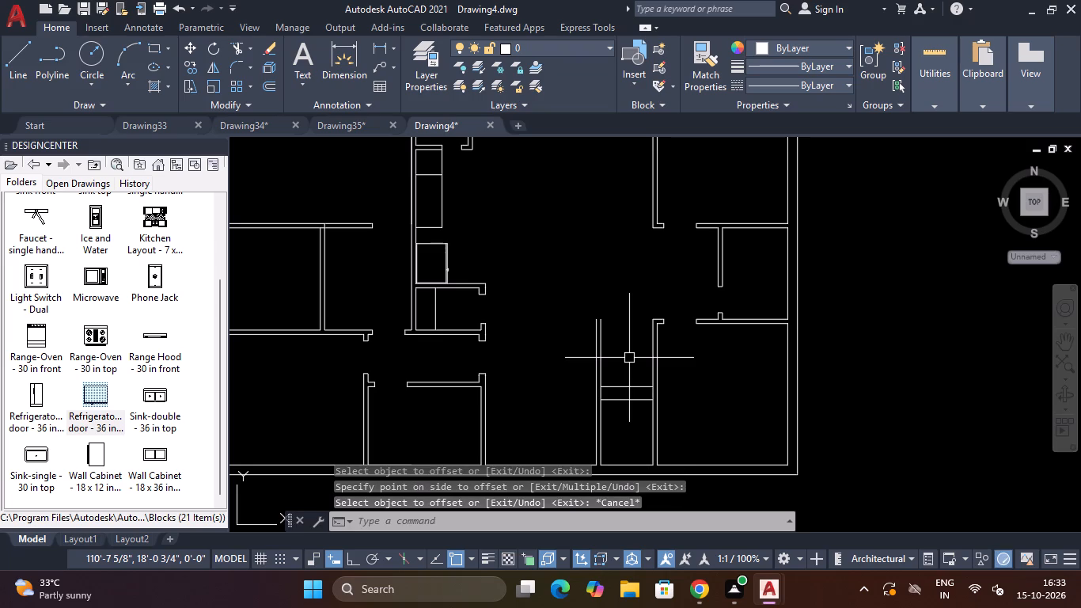
Erase the lower of the two horizontal lines between the vertical partitions.
scroll(635, 392, "up", 2)
left_click(635, 392)
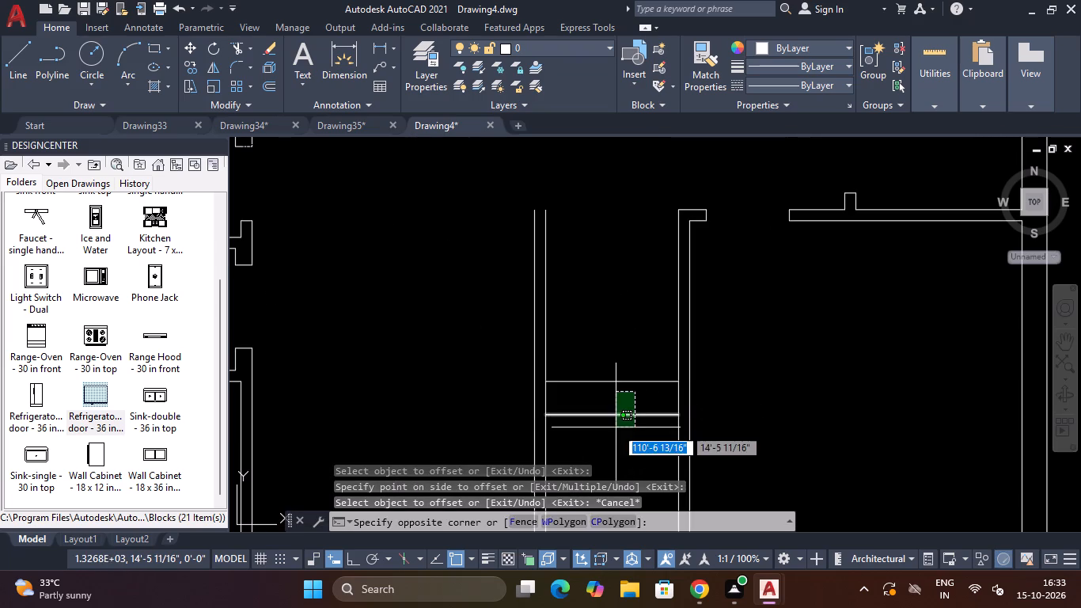
left_click(616, 427)
key("Delete")
key("Delete")
key("Escape")
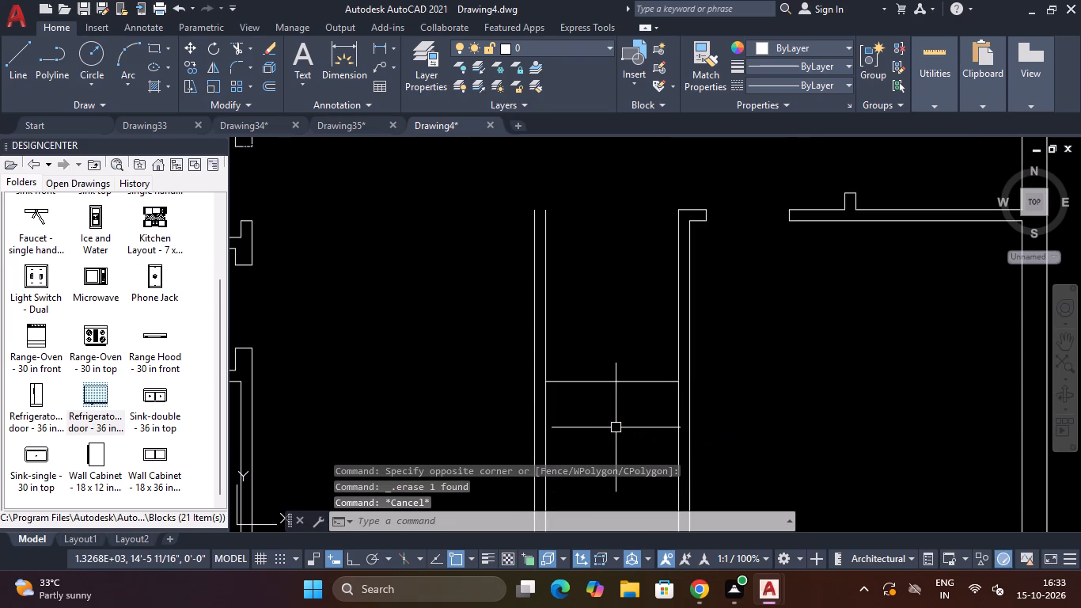
Offset the remaining horizontal line between the vertical partitions 4" north to form a cross partition.
type("O")
key("space")
type("4\"")
key("Return")
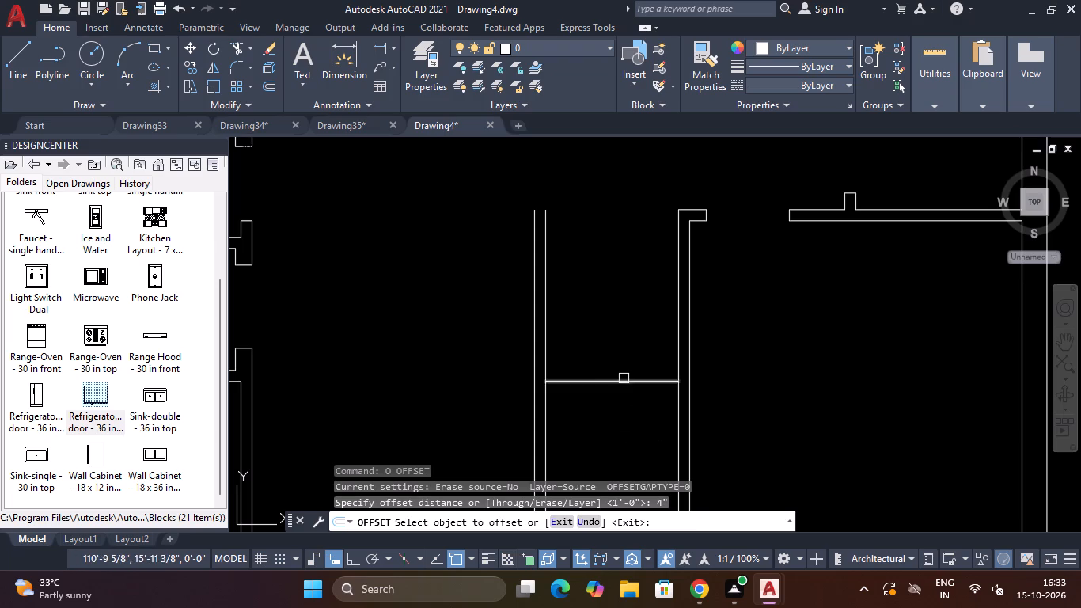
left_click(624, 378)
left_click(644, 325)
scroll(644, 325, "down", 2)
scroll(642, 301, "up", 1)
key("Escape")
key("Escape")
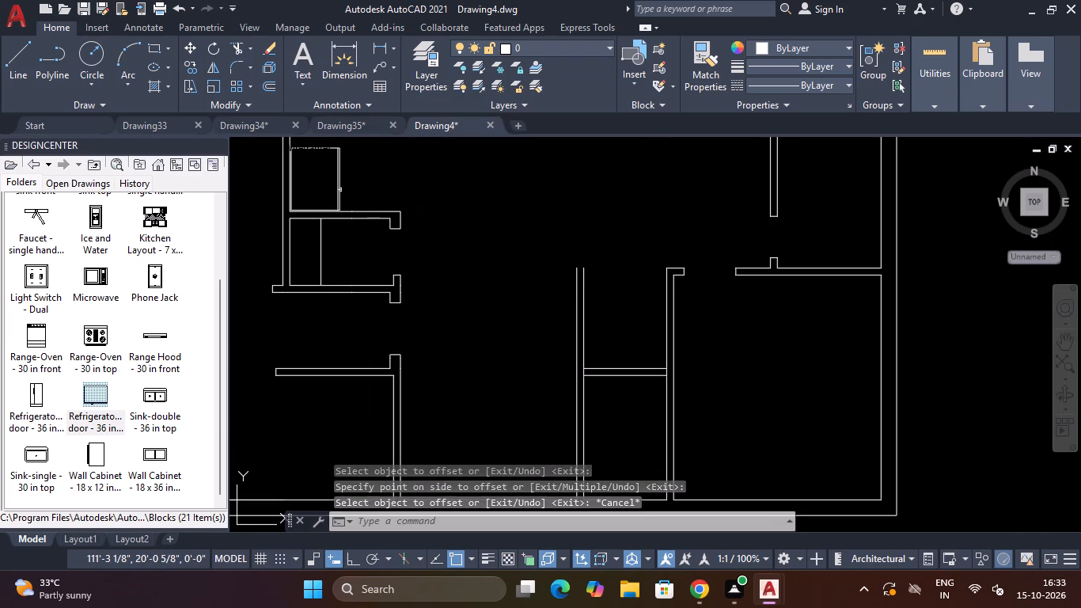
Close the open north end of the new vertical partition with a short line across its two faces.
scroll(642, 288, "down", 3)
scroll(616, 256, "up", 2)
type("L")
key("space")
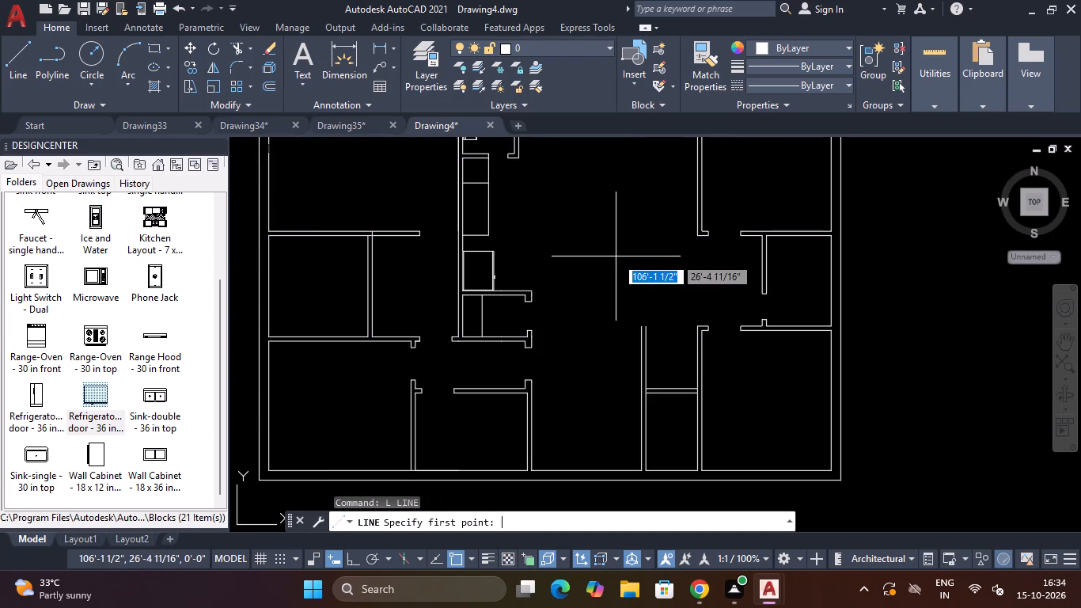
scroll(624, 298, "up", 2)
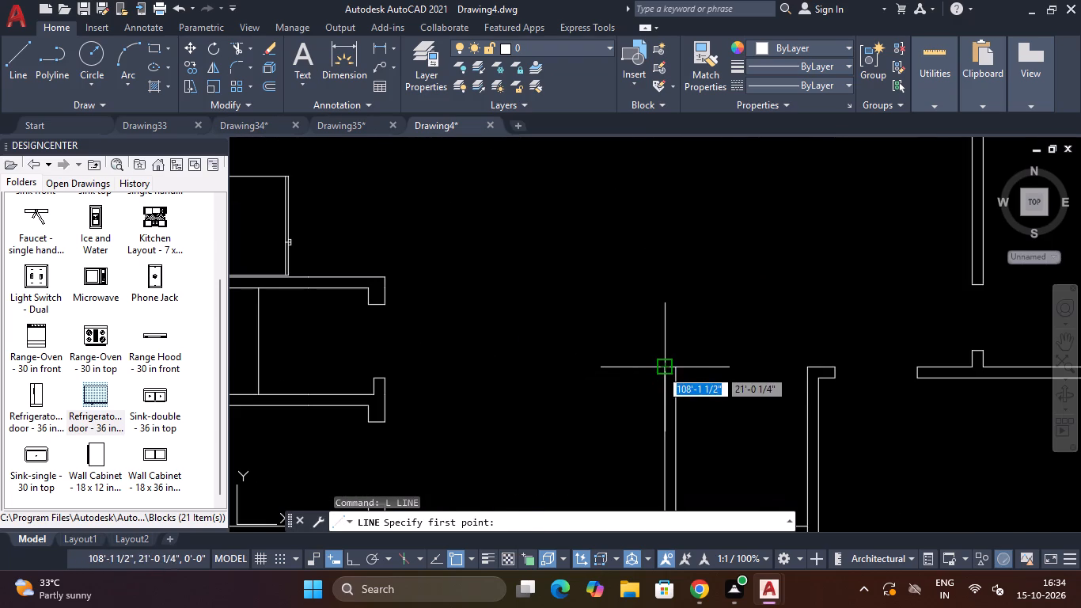
left_click(660, 369)
left_click(679, 367)
key("Escape")
scroll(685, 367, "down", 4)
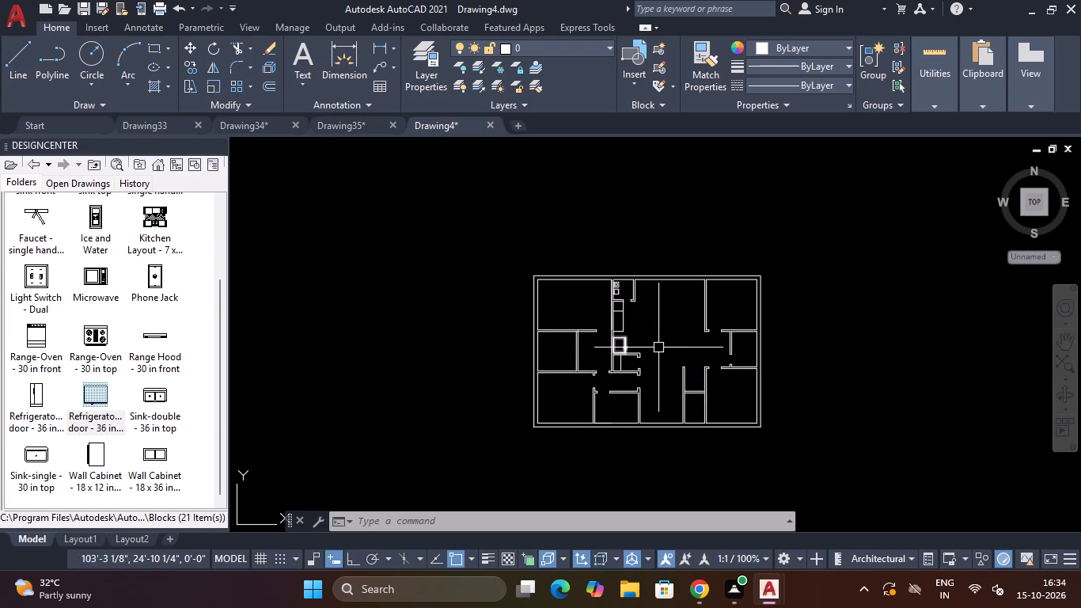
Draw a 4" thick wall between the north ends of the two vertical partitions, with a closing line at its east end.
scroll(662, 344, "up", 5)
scroll(659, 359, "down", 4)
scroll(729, 413, "up", 1)
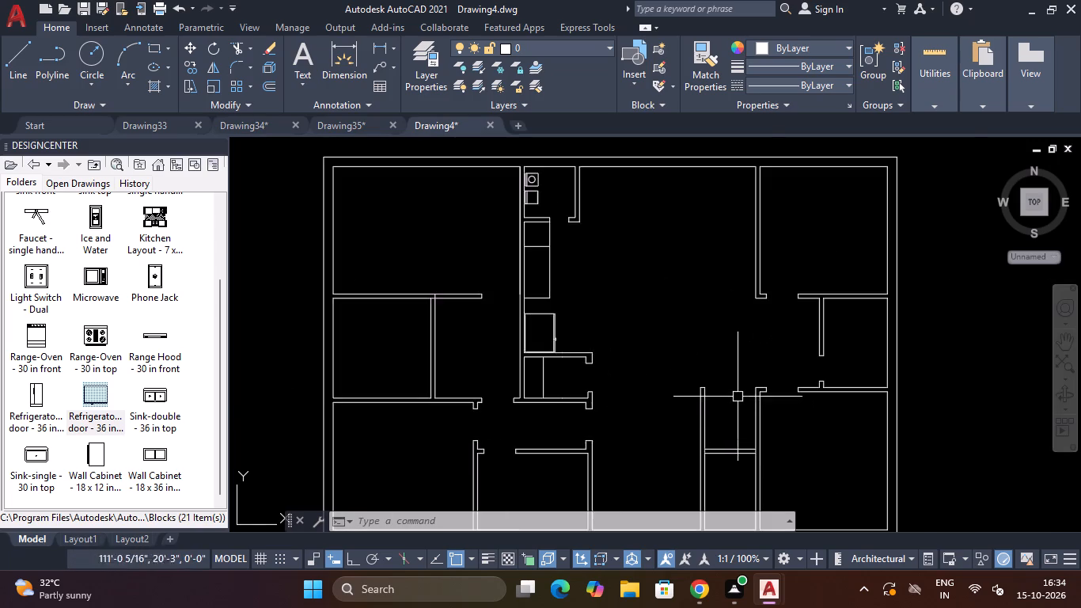
scroll(741, 389, "up", 2)
type("L")
key("space")
scroll(691, 412, "up", 2)
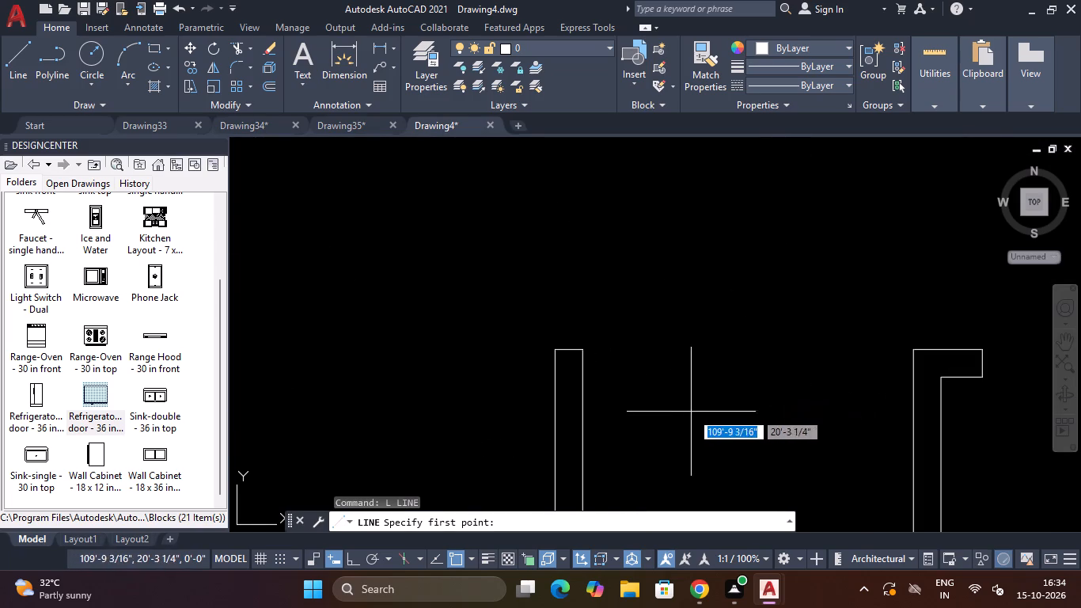
left_click(583, 351)
left_click(916, 351)
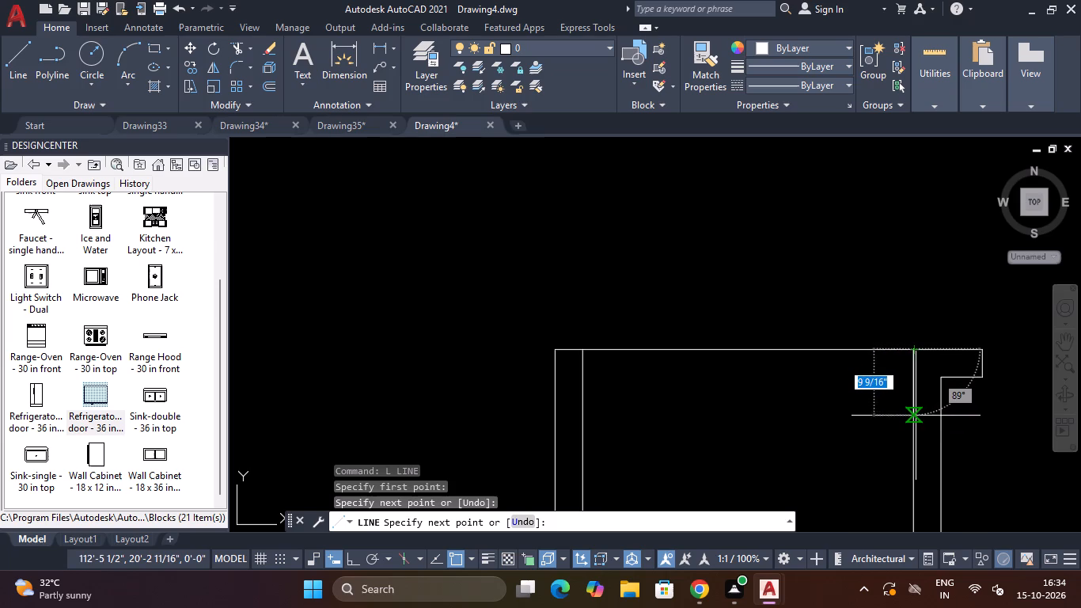
type("4\"]")
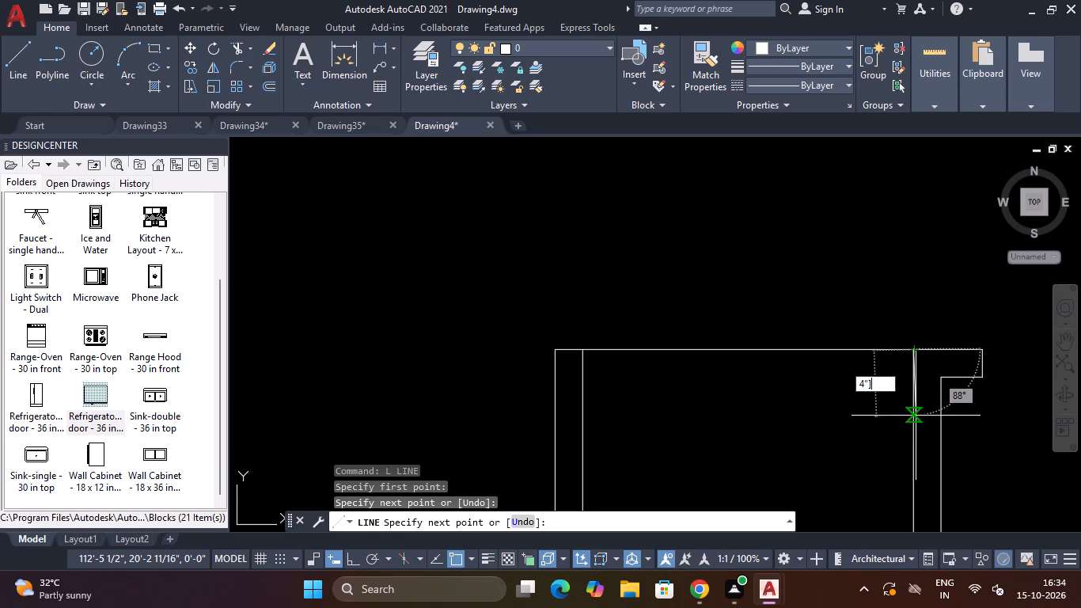
key("BackSpace")
key("Return")
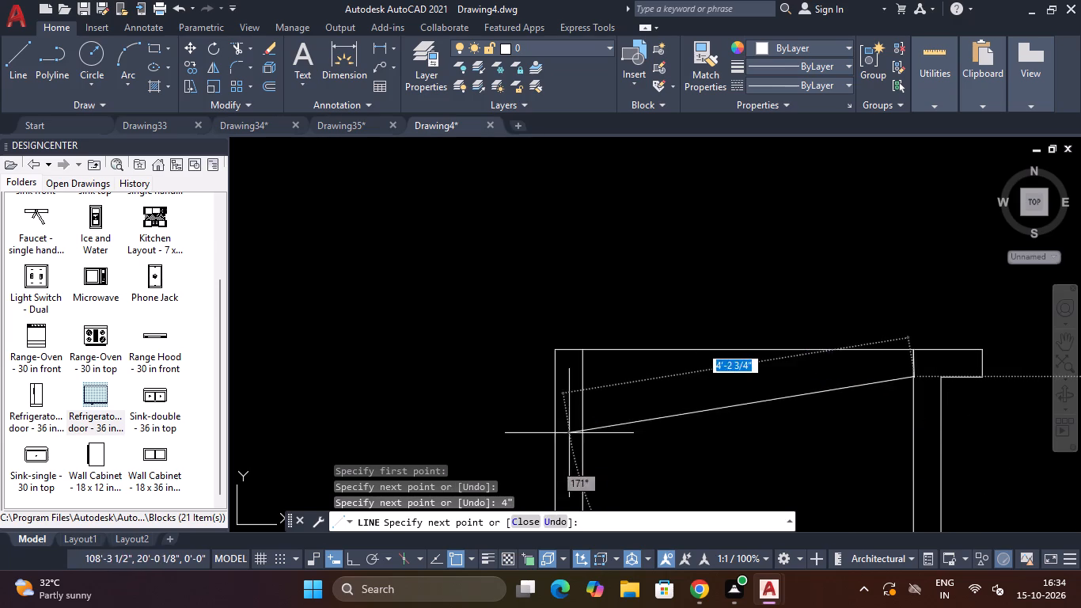
left_click(582, 378)
key("Escape")
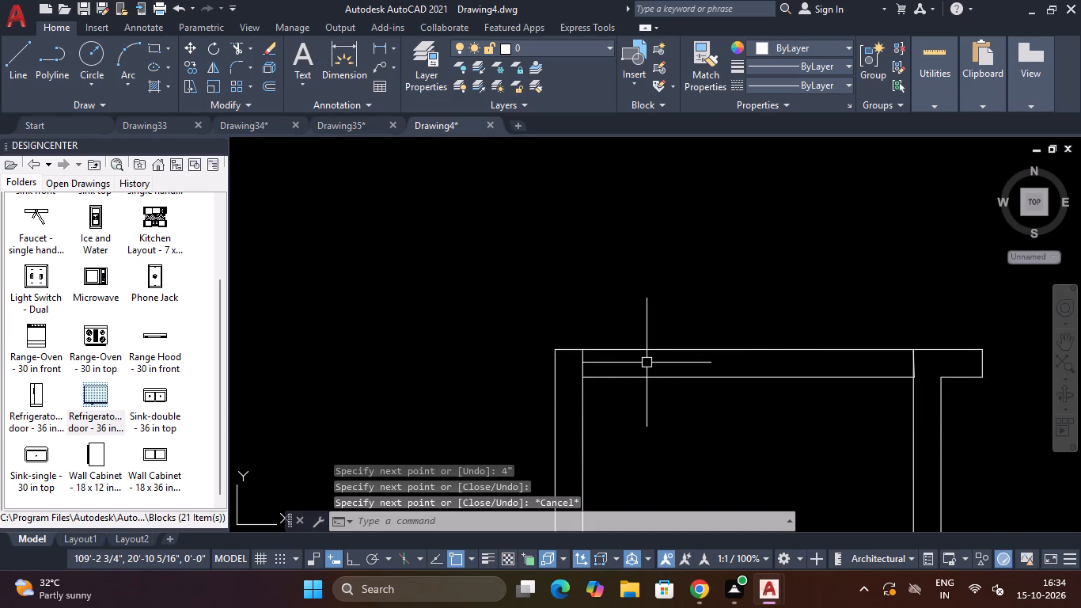
Offset the short line at the new wall's east end 6" west to mark the first door jamb.
type("O")
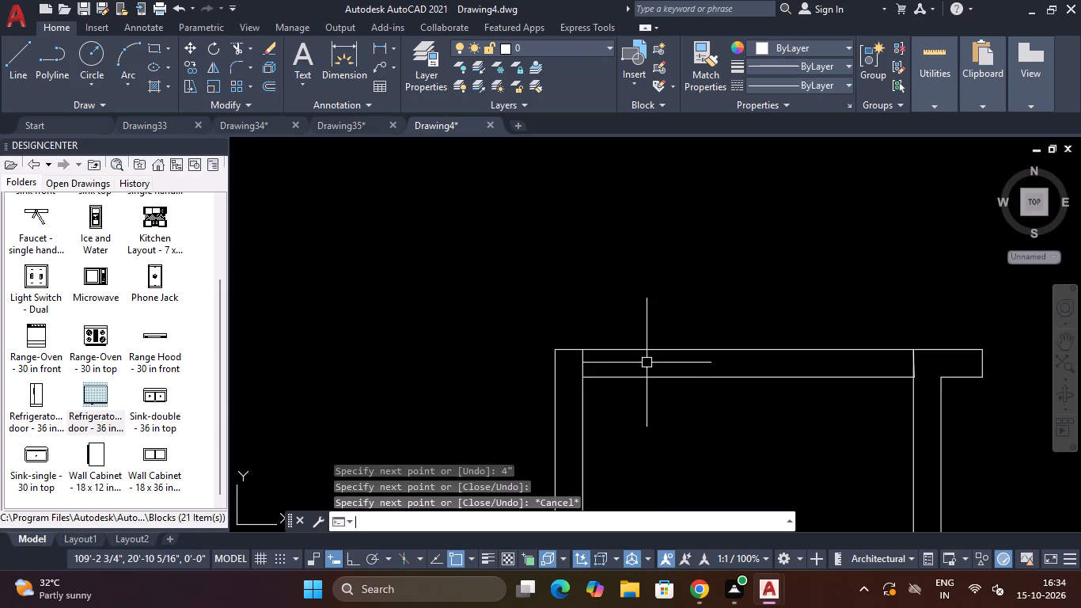
key("space")
type("6\"")
key("Return")
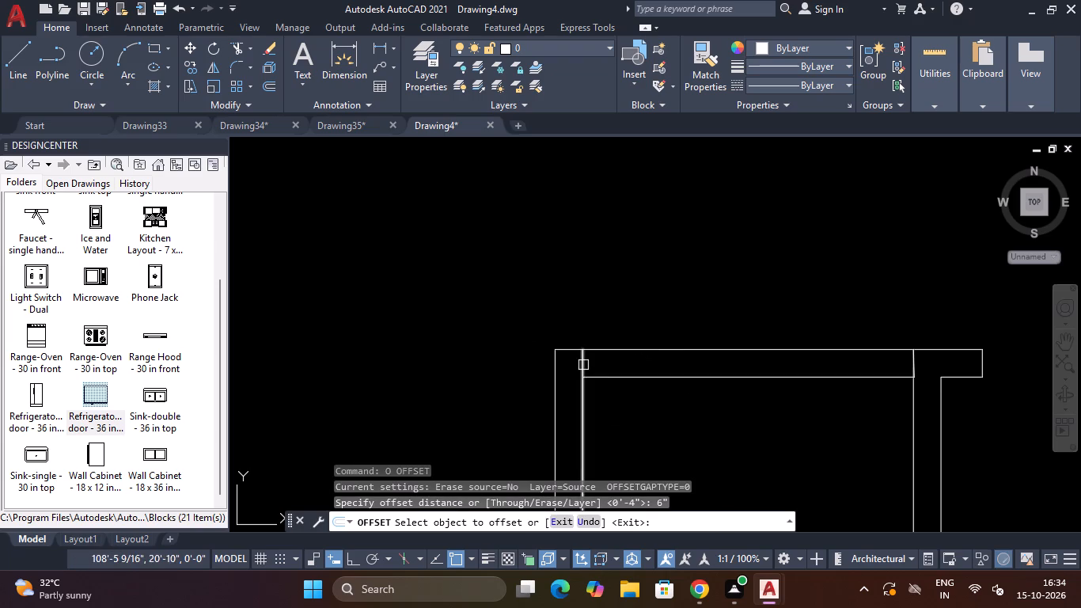
left_click(582, 364)
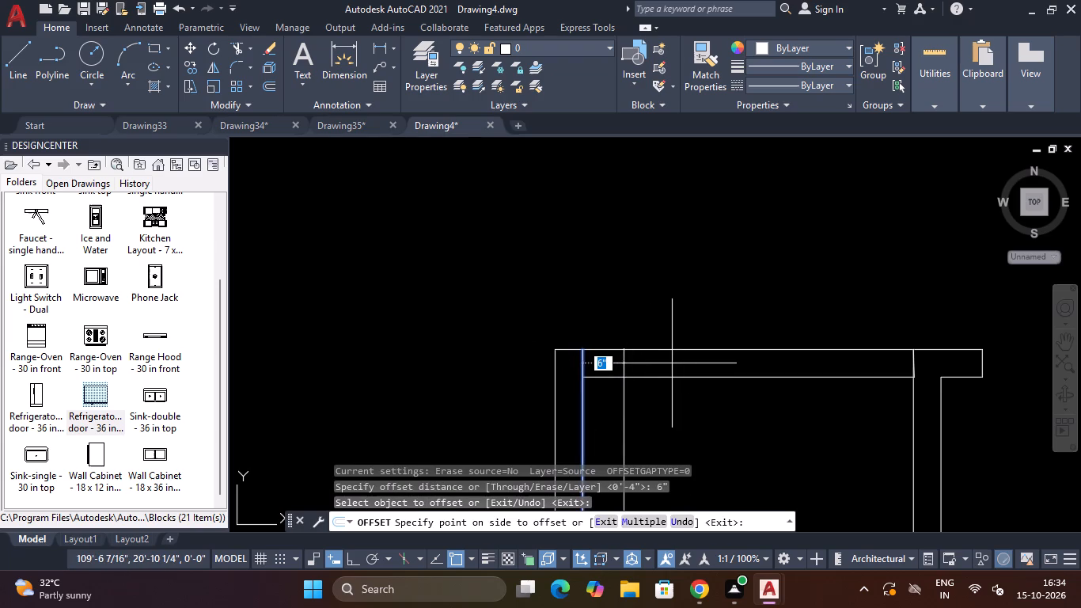
key("Escape")
key("space")
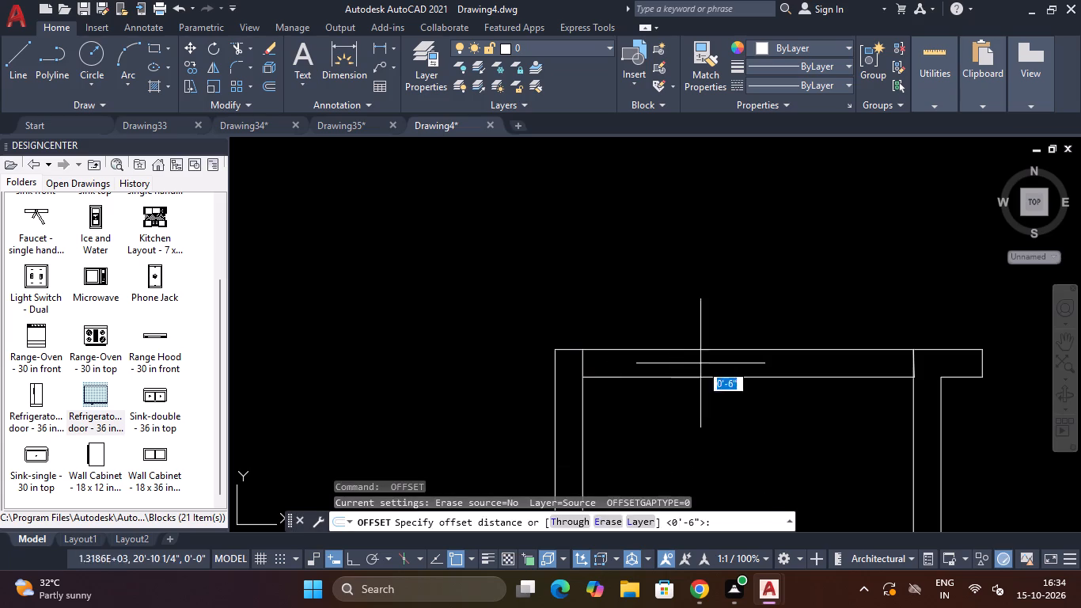
key("space")
left_click(915, 359)
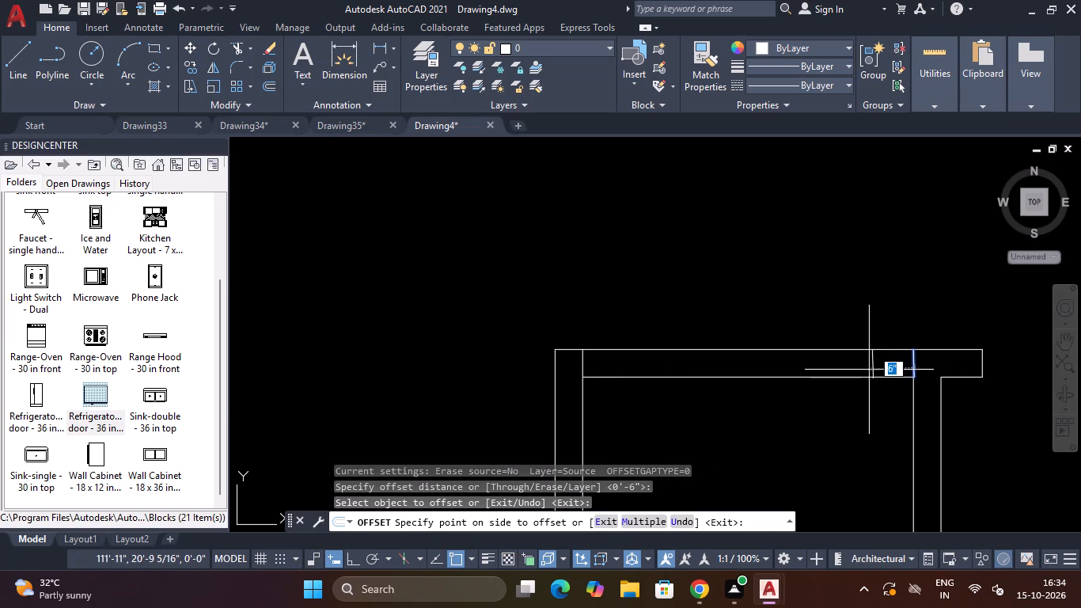
left_click(859, 361)
key("Escape")
Offset the new door jamb line 2' west to mark the other side of the opening.
type("O")
key("space")
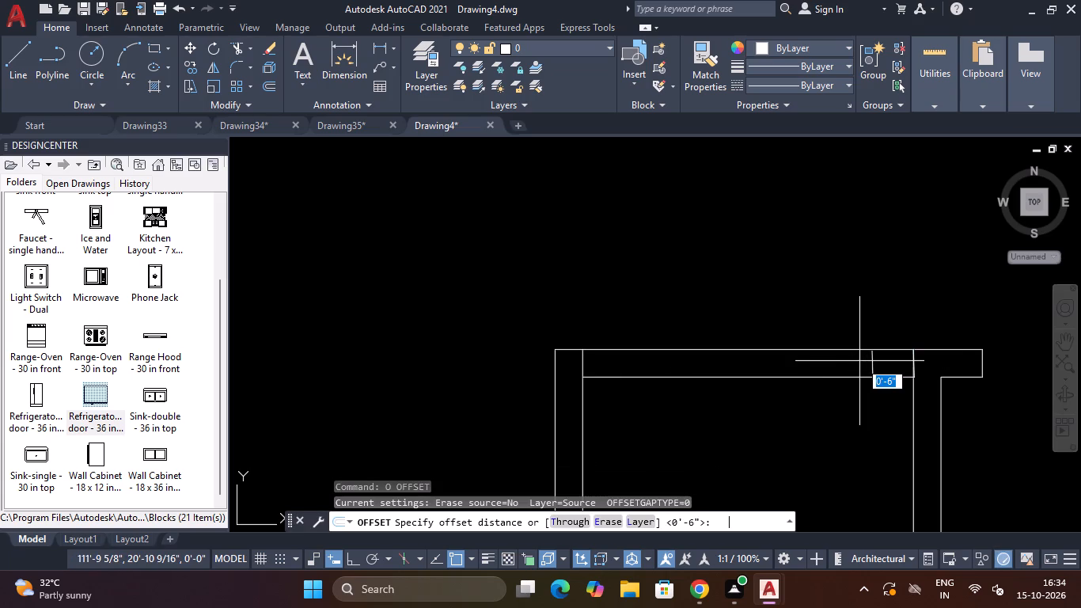
type("2'")
key("Return")
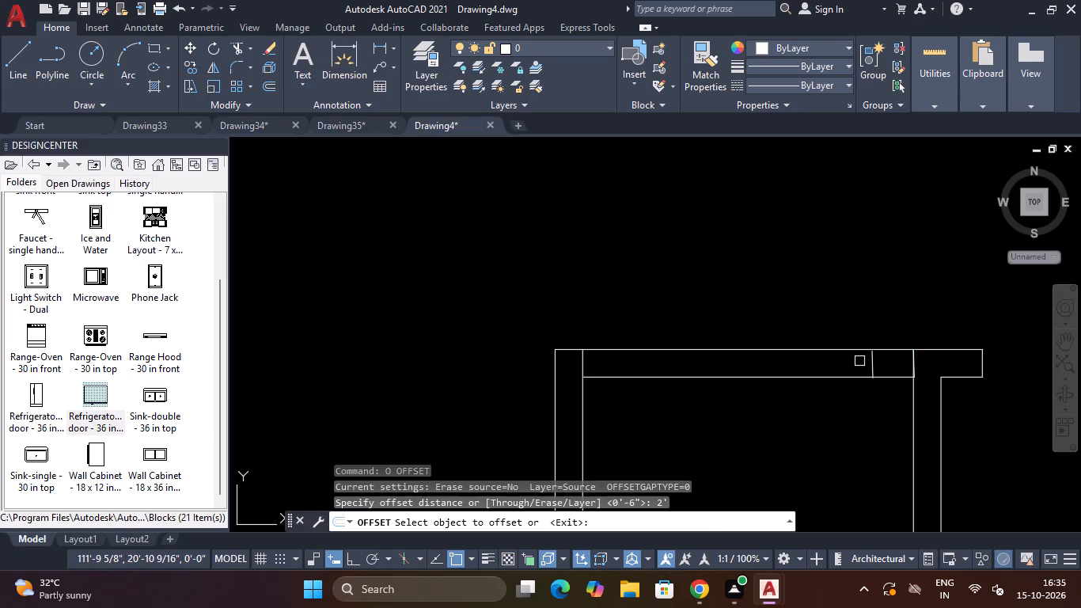
left_click(870, 363)
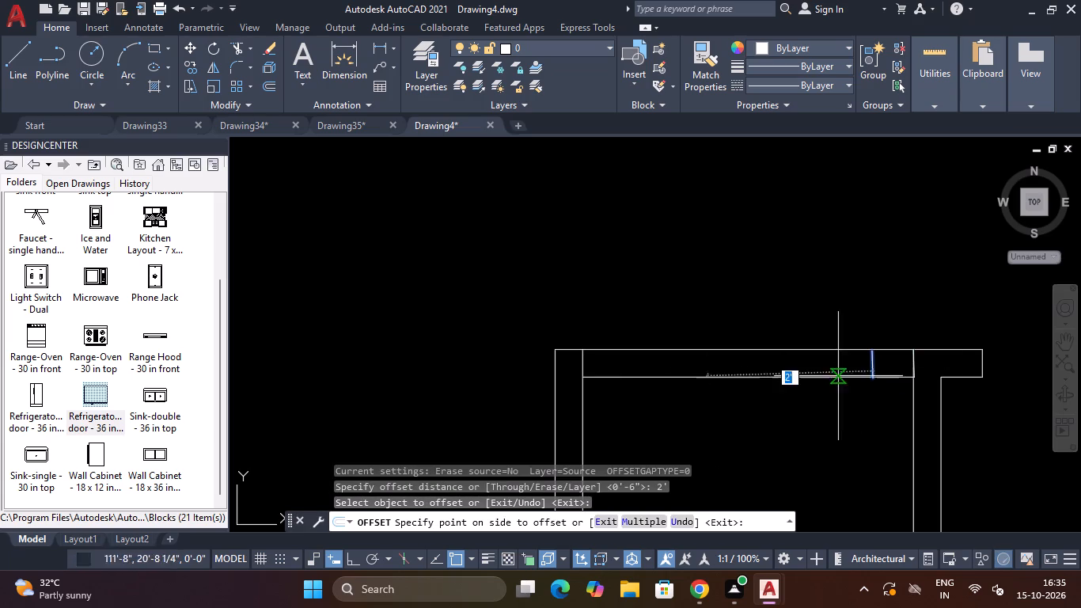
left_click(761, 362)
key("Escape")
key("Escape")
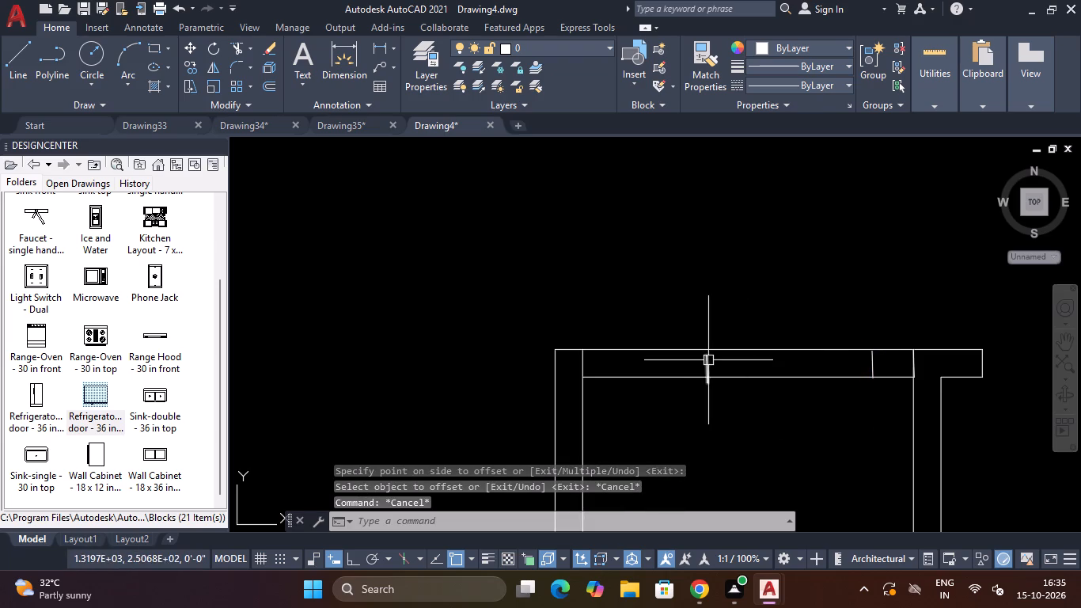
Move the west jamb line north so its upper end meets the wall's north face.
scroll(708, 360, "up", 3)
left_click(720, 356)
left_click(681, 368)
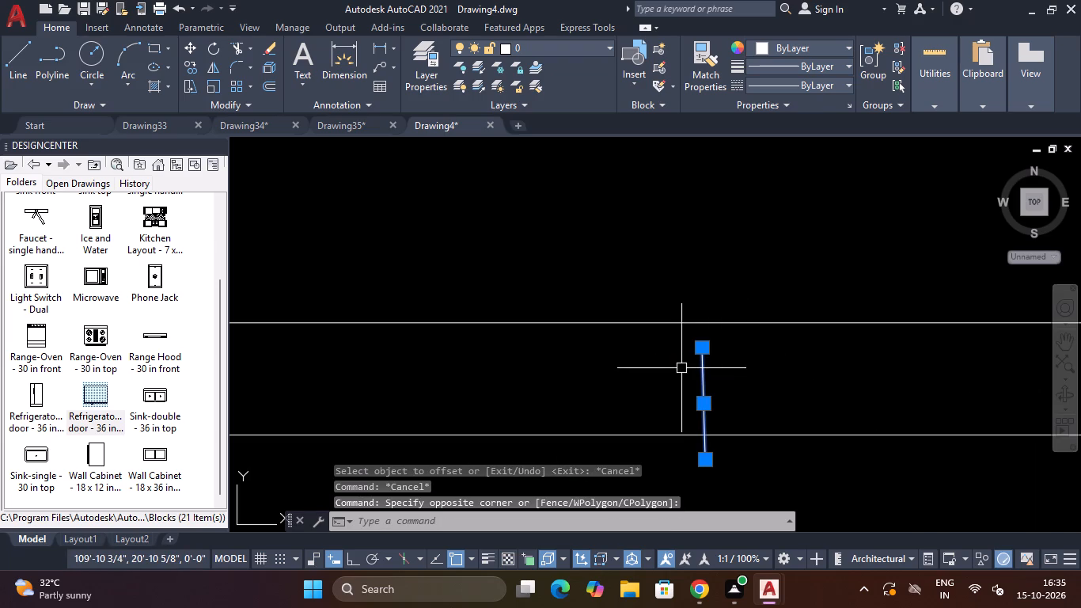
type("M")
key("space")
left_click(699, 351)
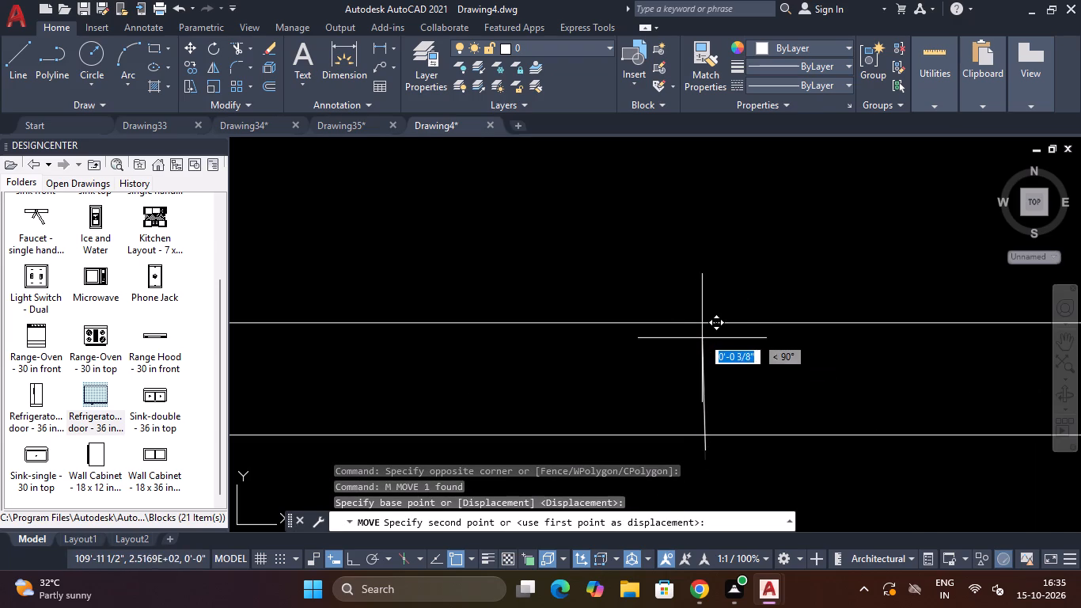
left_click(702, 327)
key("Escape")
Trim both faces of the new wall between the two jamb lines to cut the door opening.
scroll(702, 328, "down", 7)
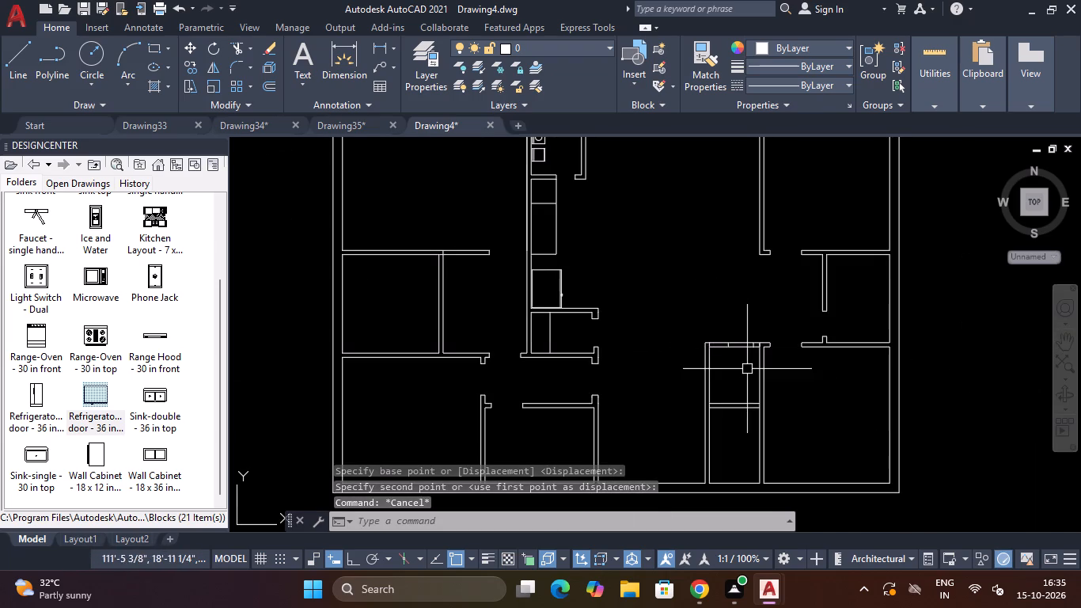
scroll(747, 346, "up", 3)
key("t")
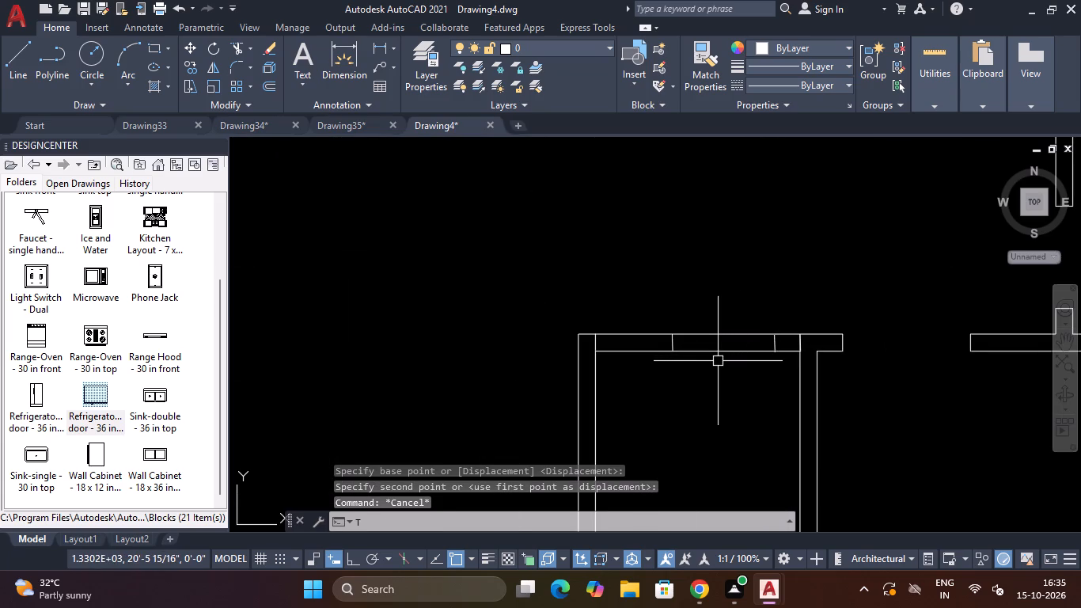
key("r")
key("space")
left_click(711, 373)
left_click(739, 294)
scroll(739, 294, "down", 3)
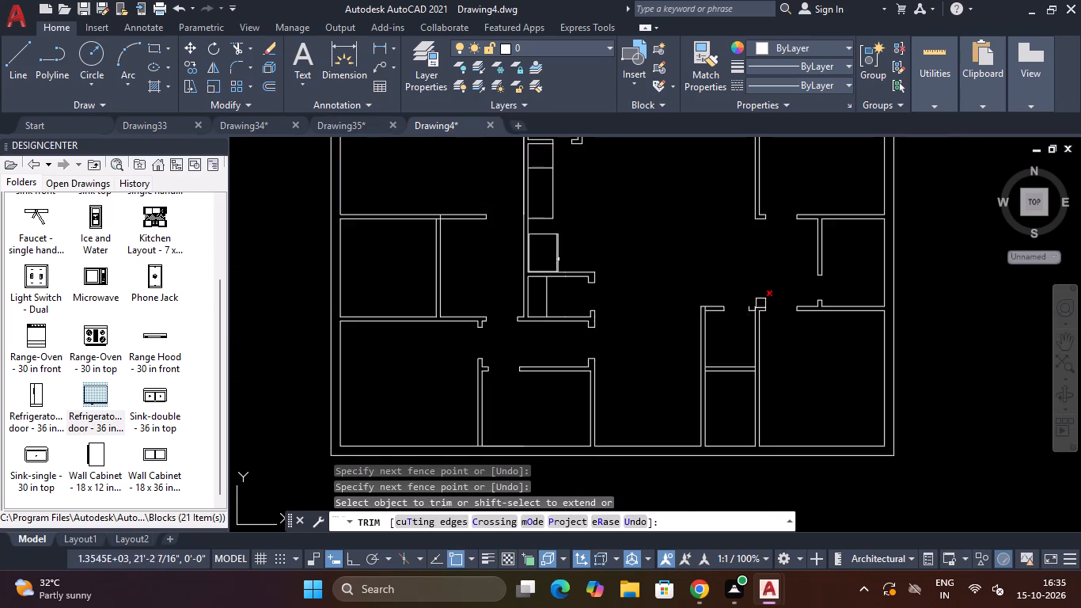
scroll(760, 299, "up", 6)
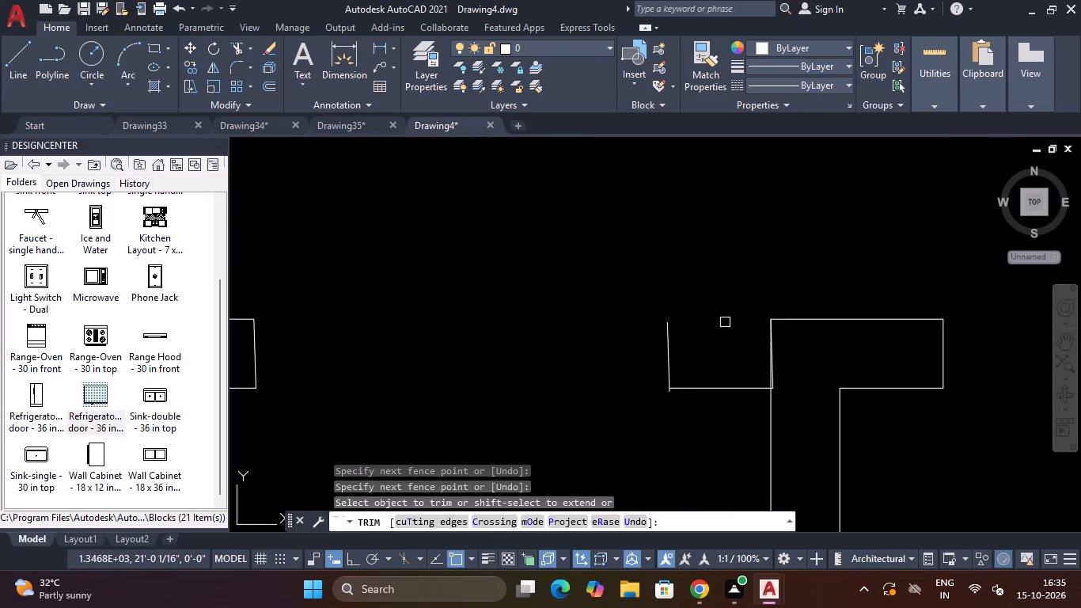
left_click(725, 322)
key("Escape")
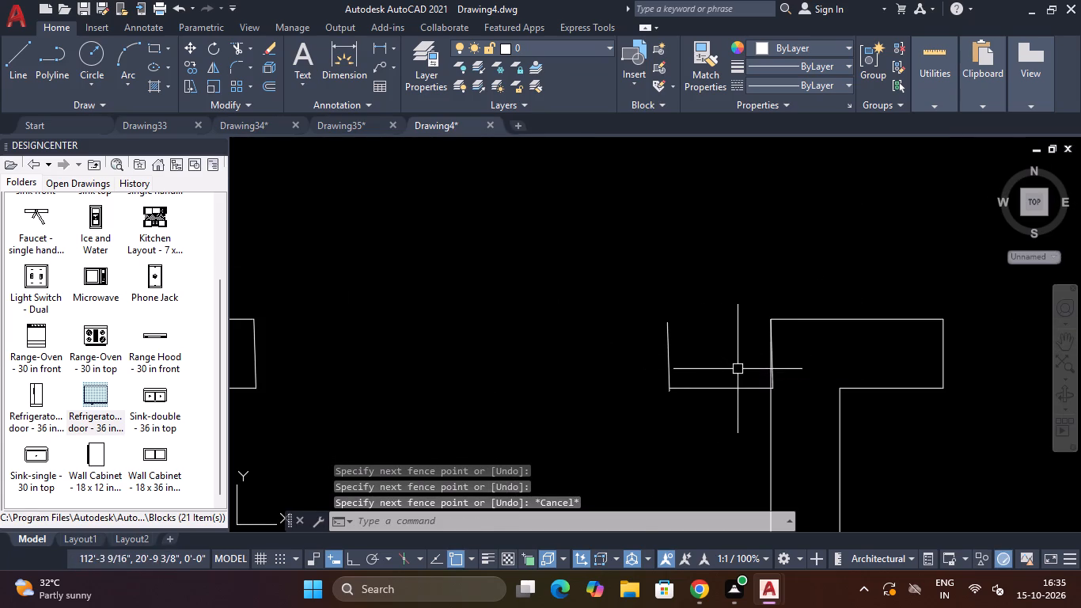
Erase the leftover south face segment and the two slanted short lines on the east side of the opening.
left_click(738, 369)
left_click(691, 404)
key("Delete")
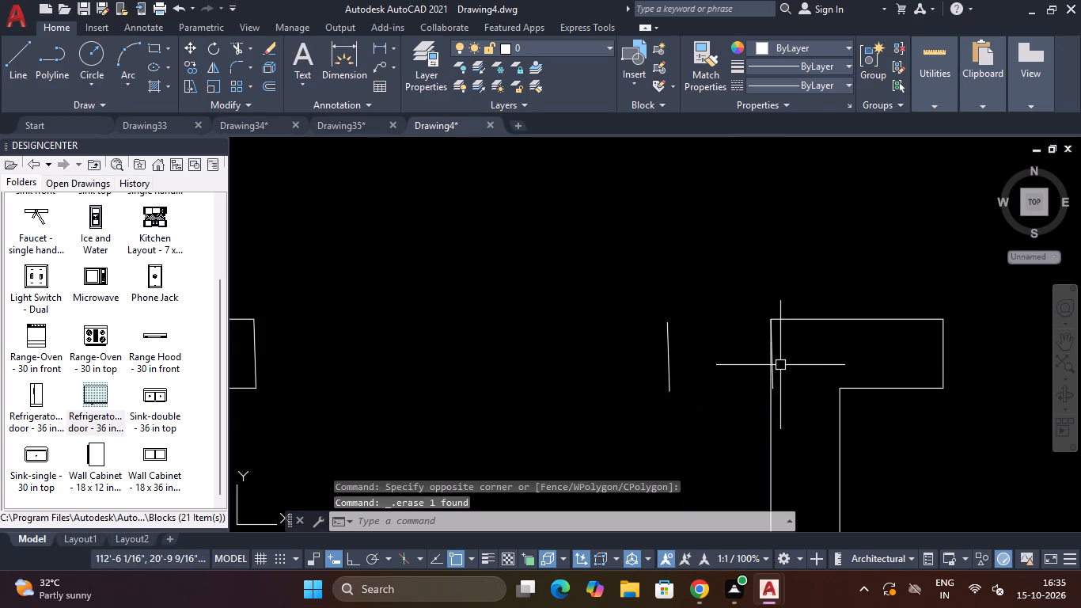
scroll(781, 368, "up", 3)
left_click(752, 409)
key("Delete")
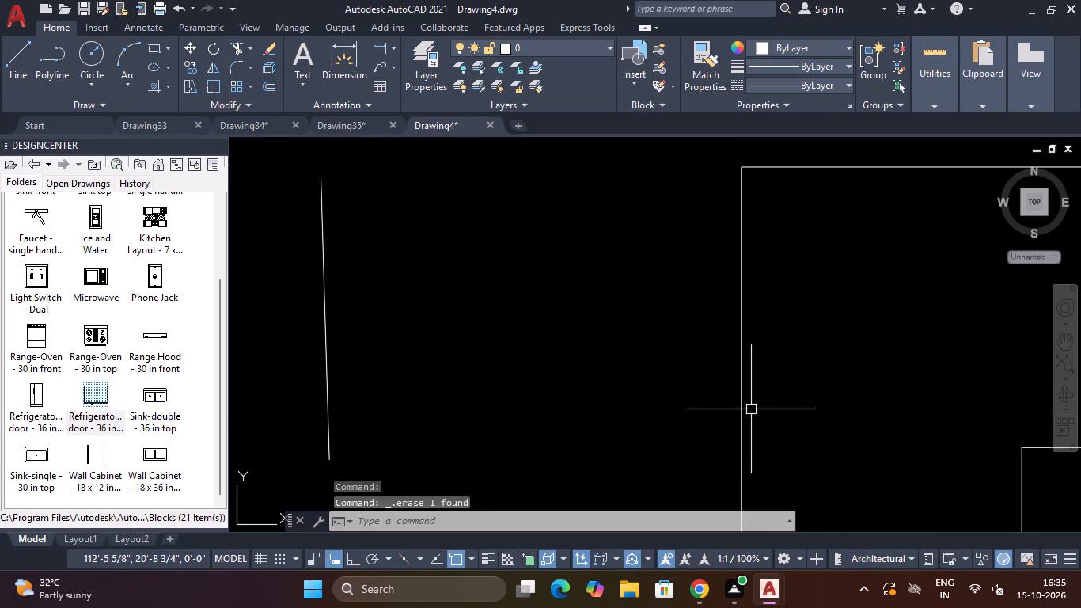
left_click(328, 328)
key("Delete")
scroll(489, 299, "down", 4)
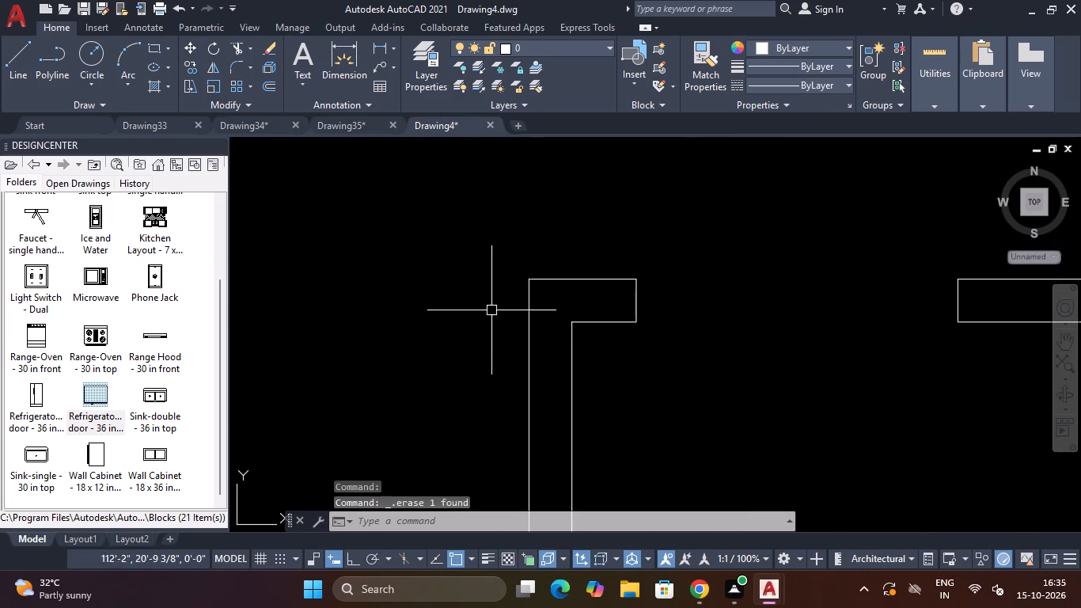
Draw a 6" long, 4" thick wall stub extending west from the east partition's north end.
type("L")
key("space")
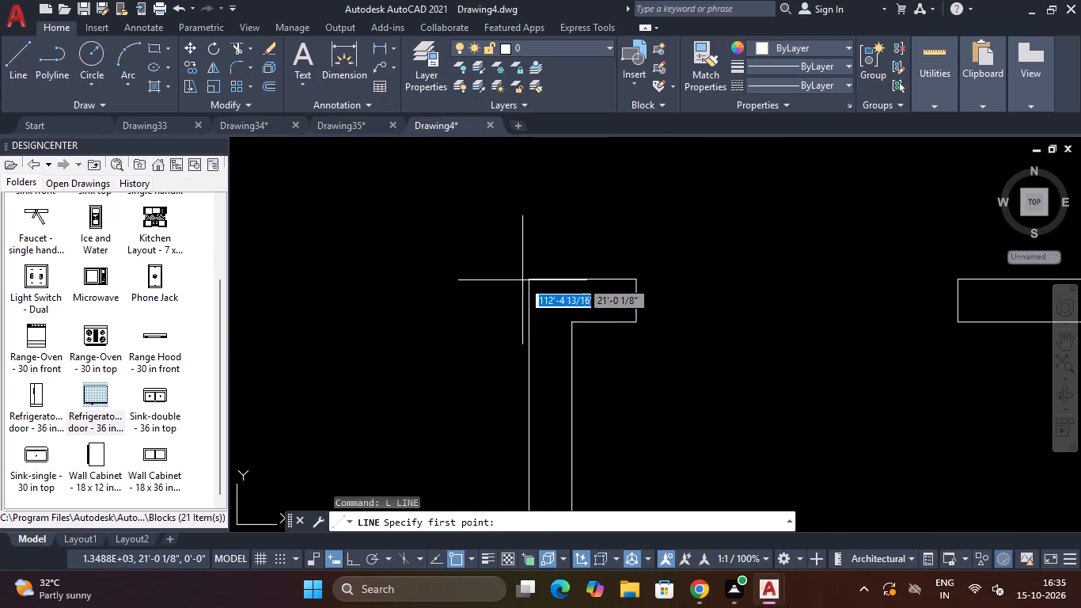
left_click(527, 279)
type("6\"")
key("Return")
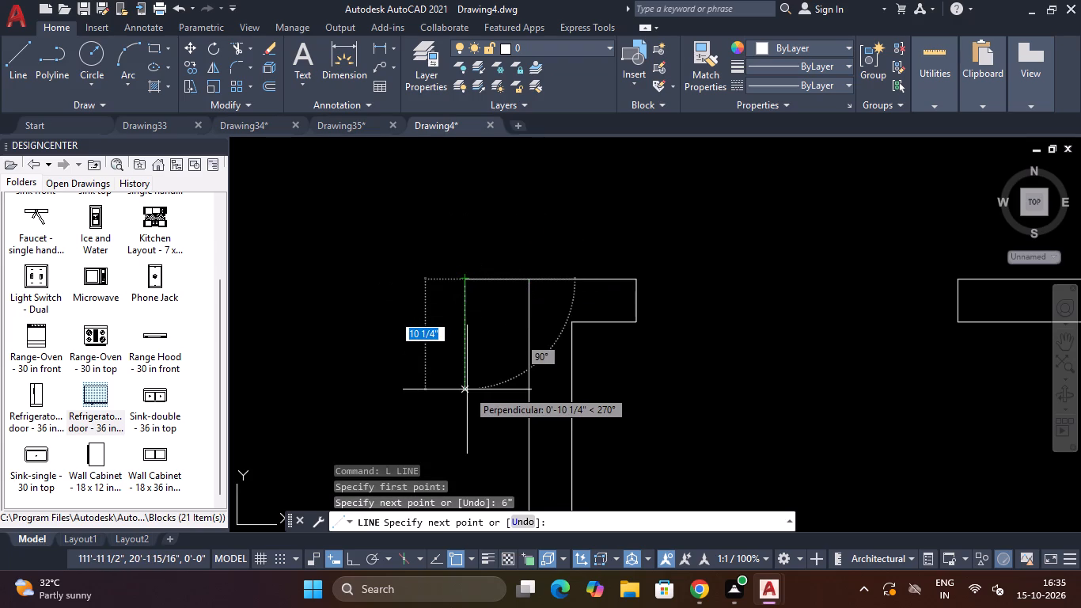
type("4\"")
key("Return")
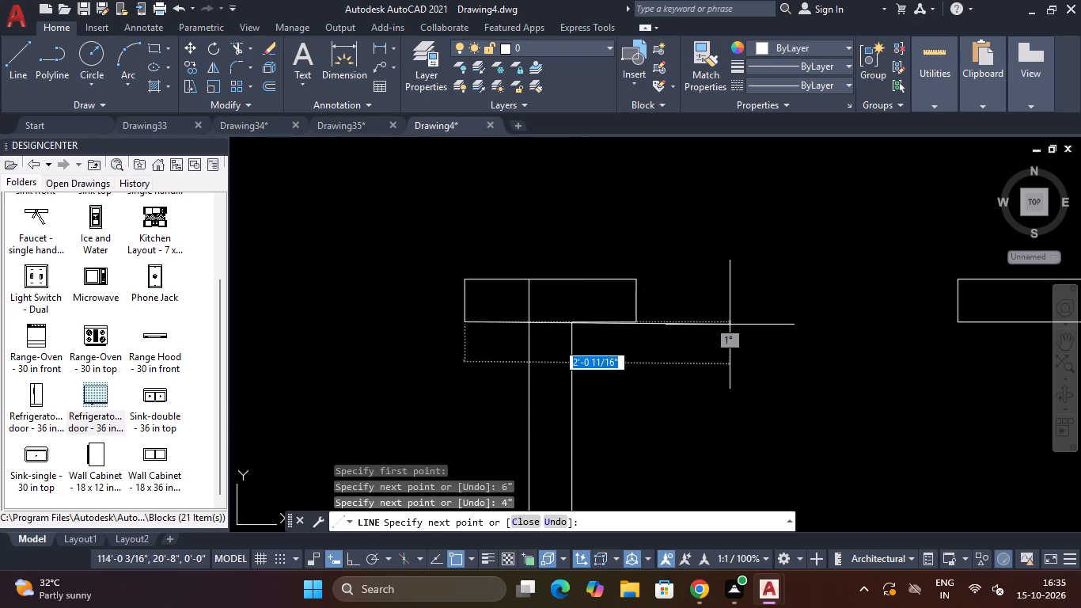
key("F8")
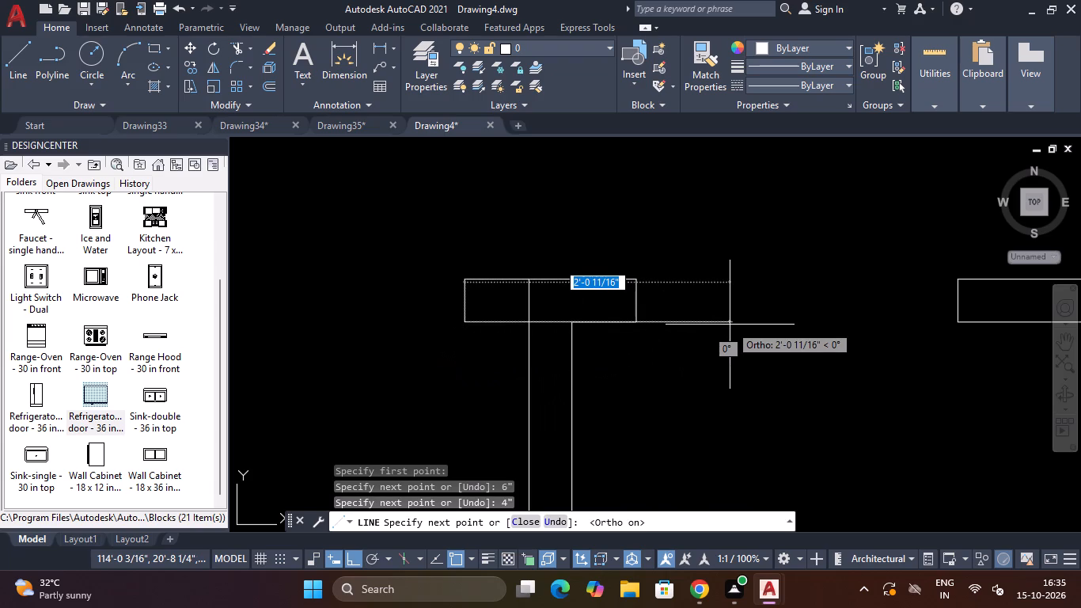
type("6\"")
key("Return")
key("Escape")
Trim the partition face lines crossing the wall at both partitions' north ends so the wall junctions are open.
type("TR")
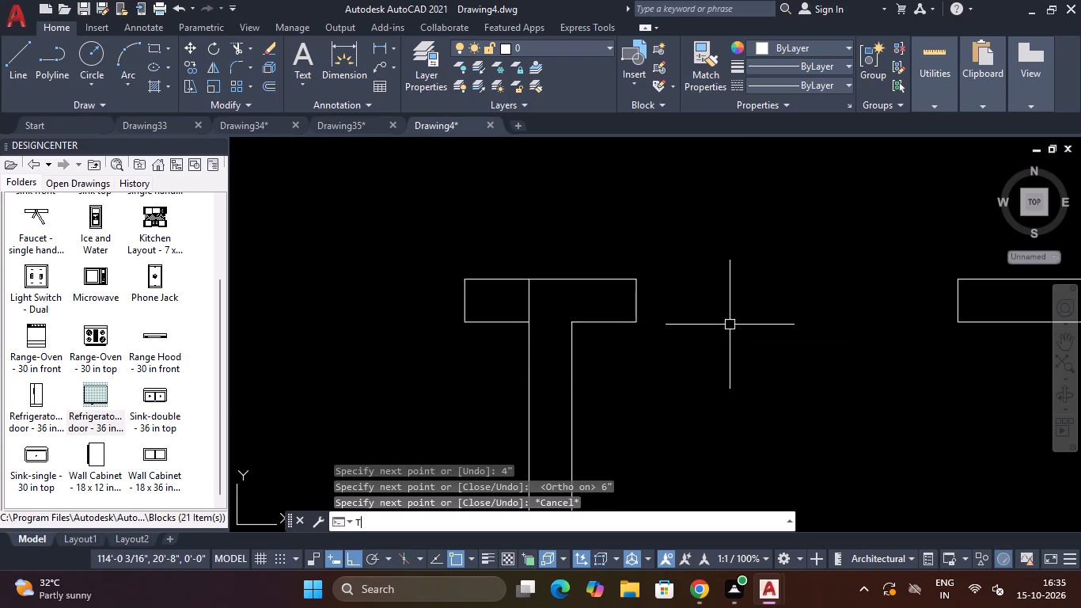
key("space")
left_click(563, 302)
left_click(494, 302)
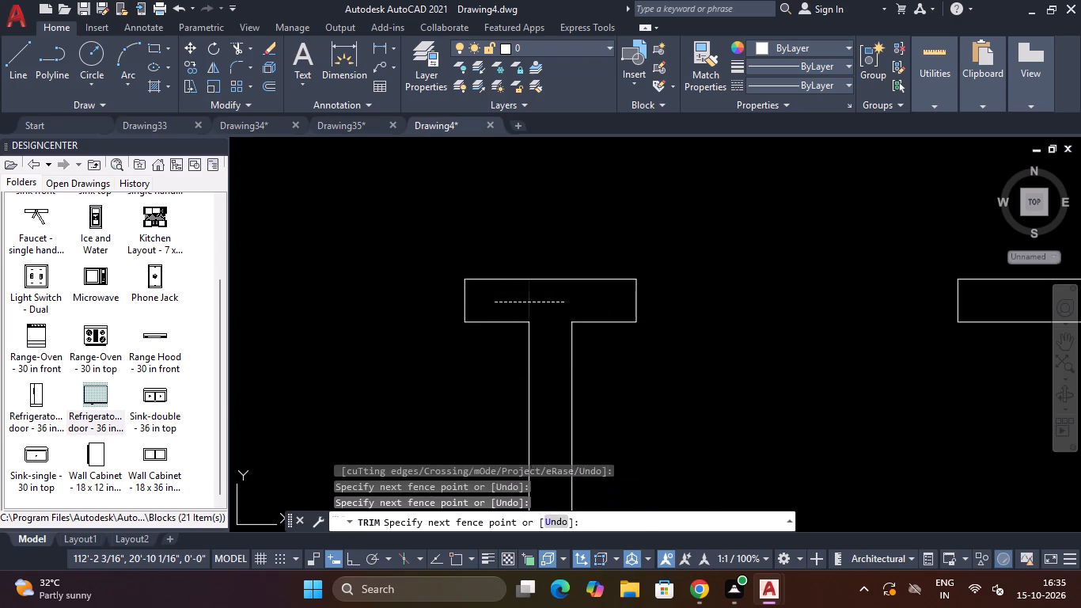
scroll(500, 301, "down", 4)
scroll(414, 300, "up", 4)
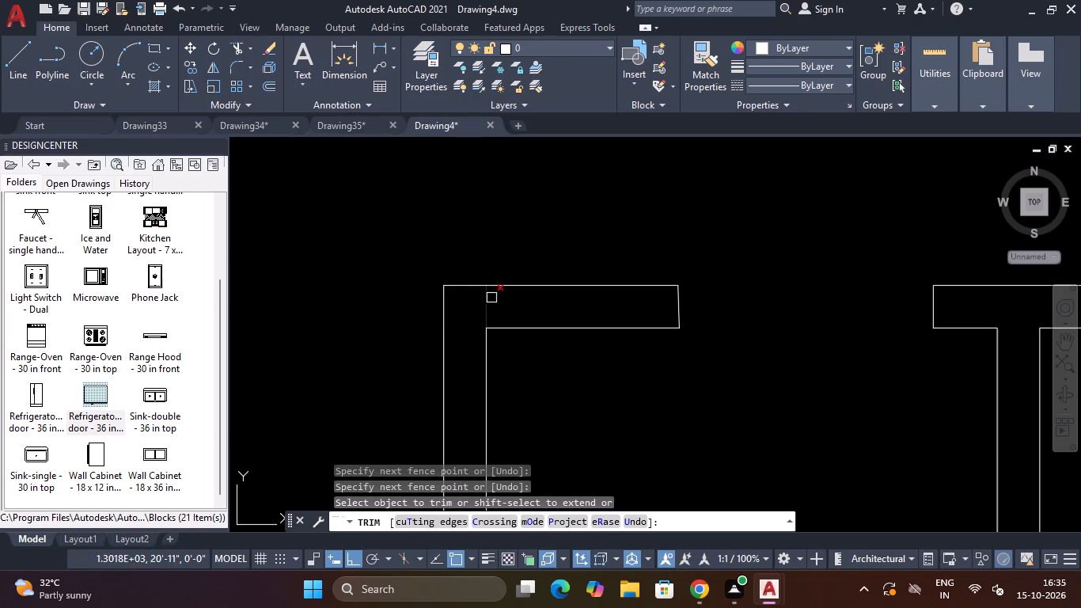
left_click(499, 294)
left_click(465, 305)
scroll(480, 302, "down", 6)
scroll(518, 346, "up", 3)
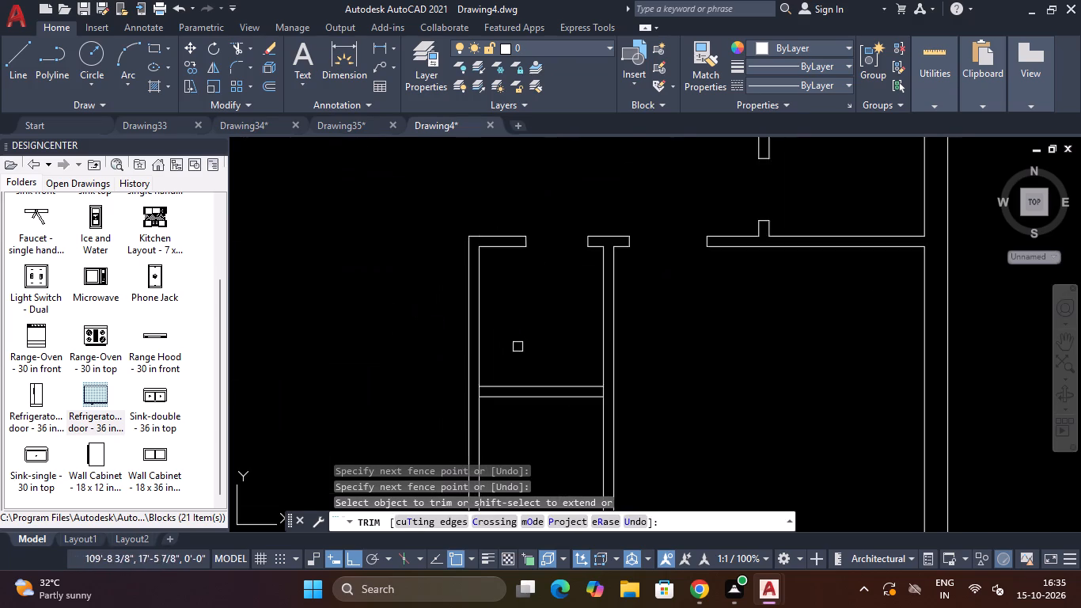
scroll(521, 348, "down", 3)
key("Escape")
key("Escape")
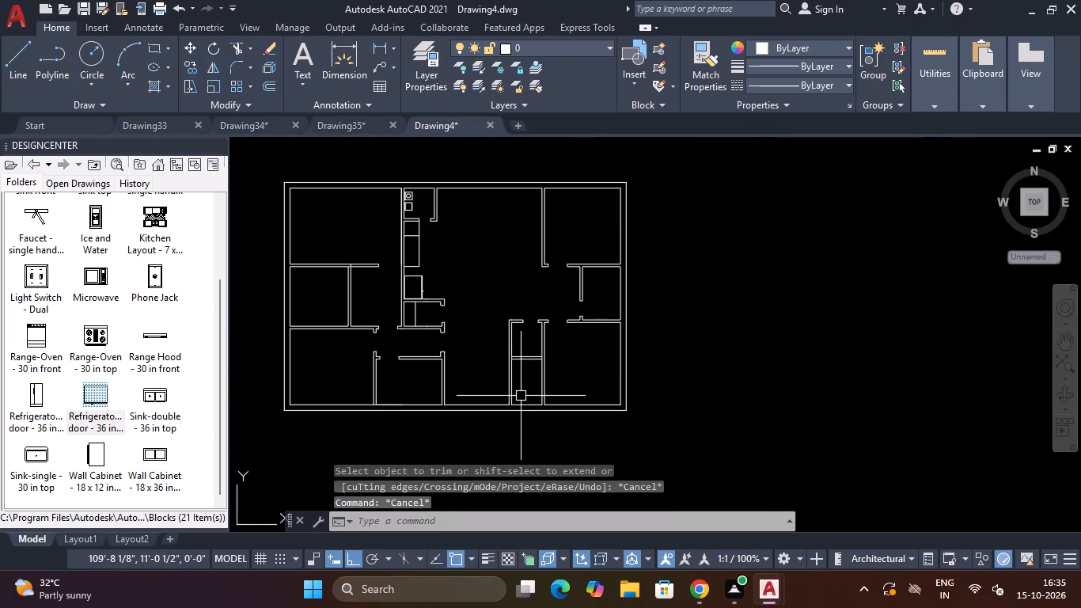
key("Escape")
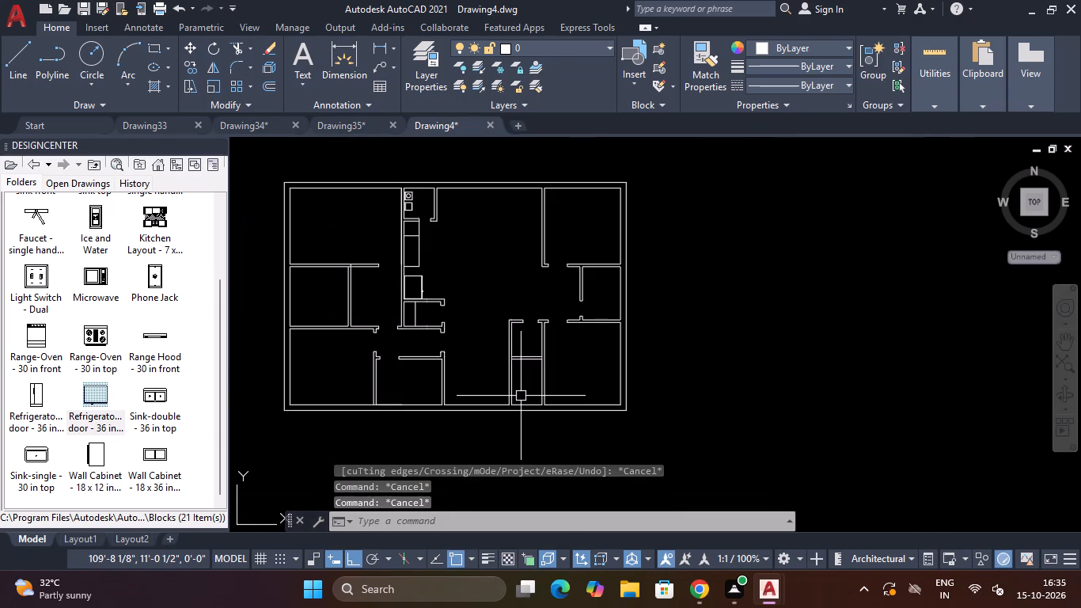
Draw a line across the small rooms' west partition at the south outer wall and offset it 6" north.
type("L")
key("space")
scroll(484, 483, "up", 4)
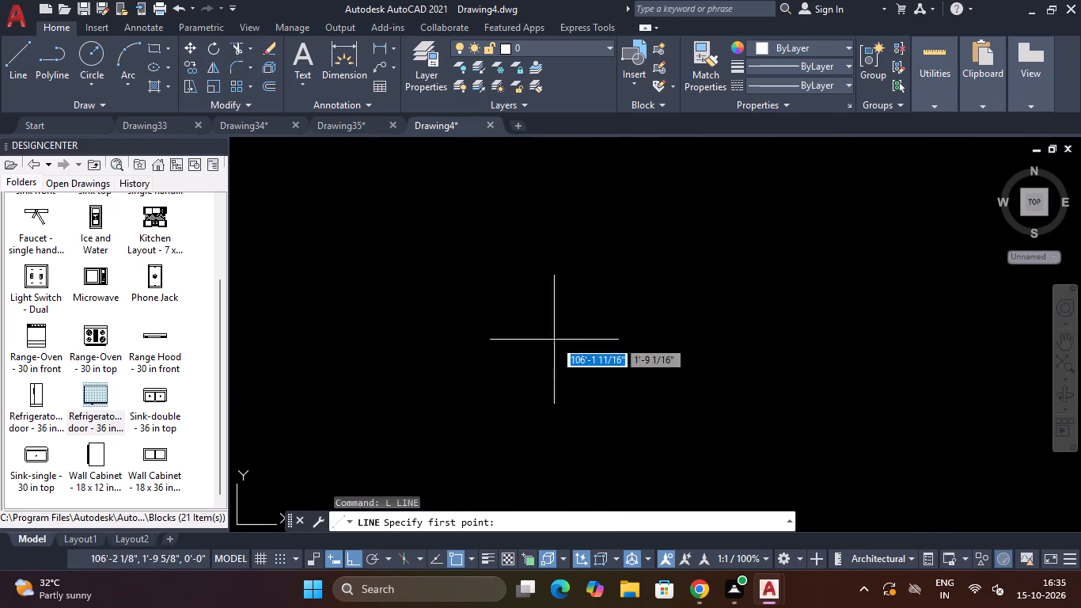
scroll(555, 344, "down", 3)
scroll(583, 235, "up", 3)
left_click(575, 289)
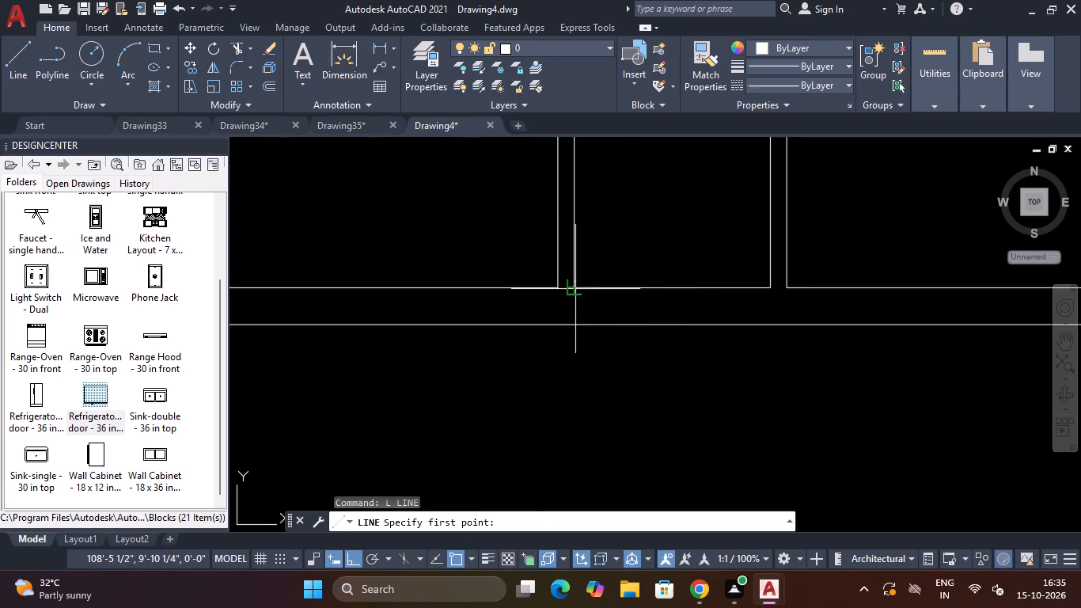
left_click(551, 290)
key("Escape")
type("O")
key("space")
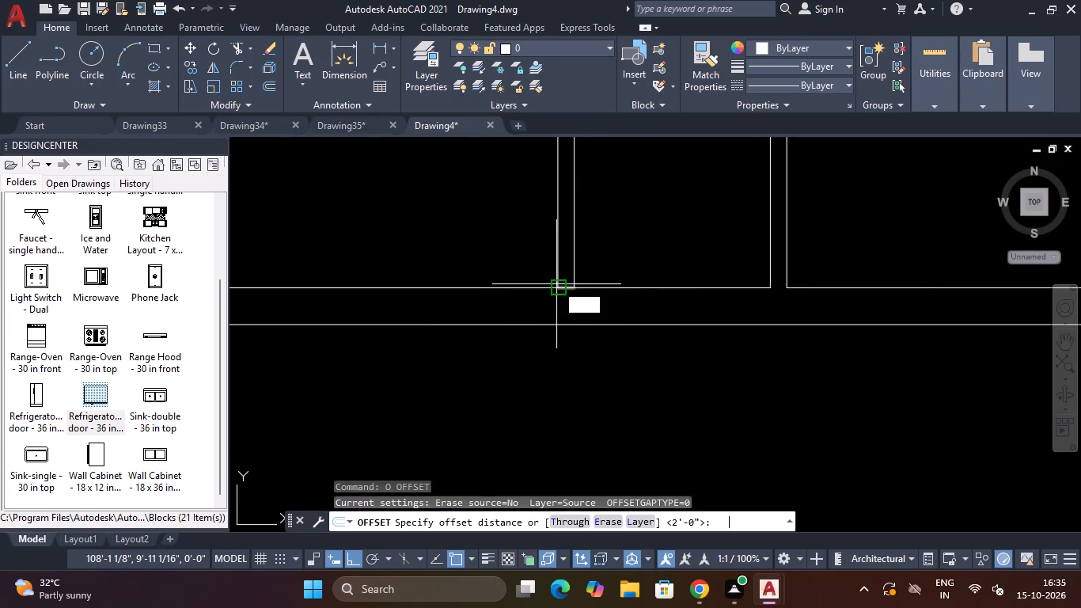
scroll(557, 284, "up", 4)
type("6\"")
key("Return")
left_click(588, 294)
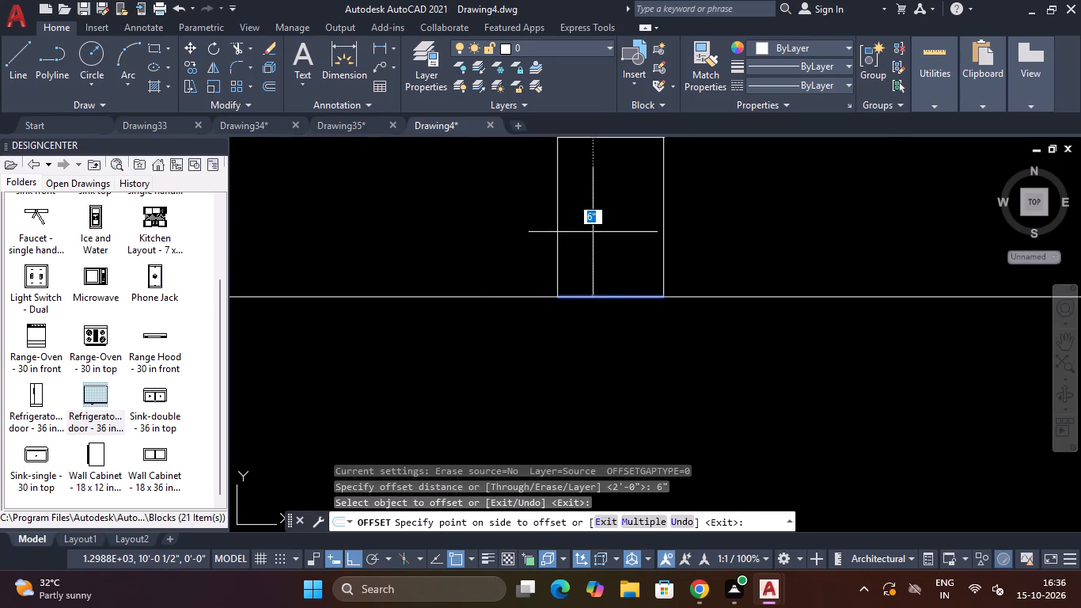
left_click(593, 221)
scroll(593, 220, "down", 8)
scroll(602, 168, "up", 4)
key("Escape")
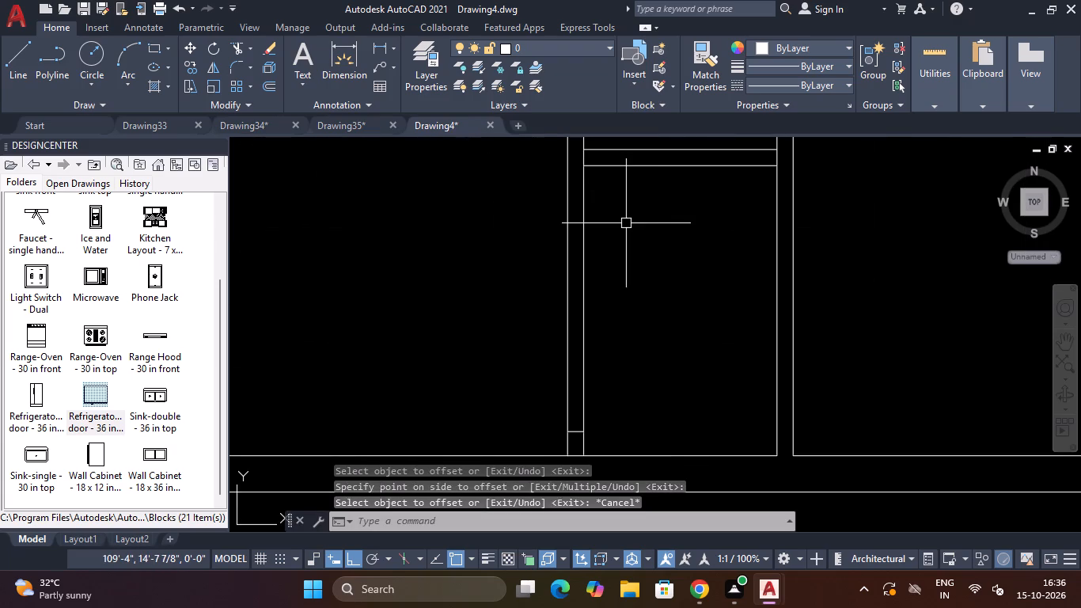
key("Escape")
Offset the partition's jamb line 2' north to mark the other side of the door opening.
type("O")
key("space")
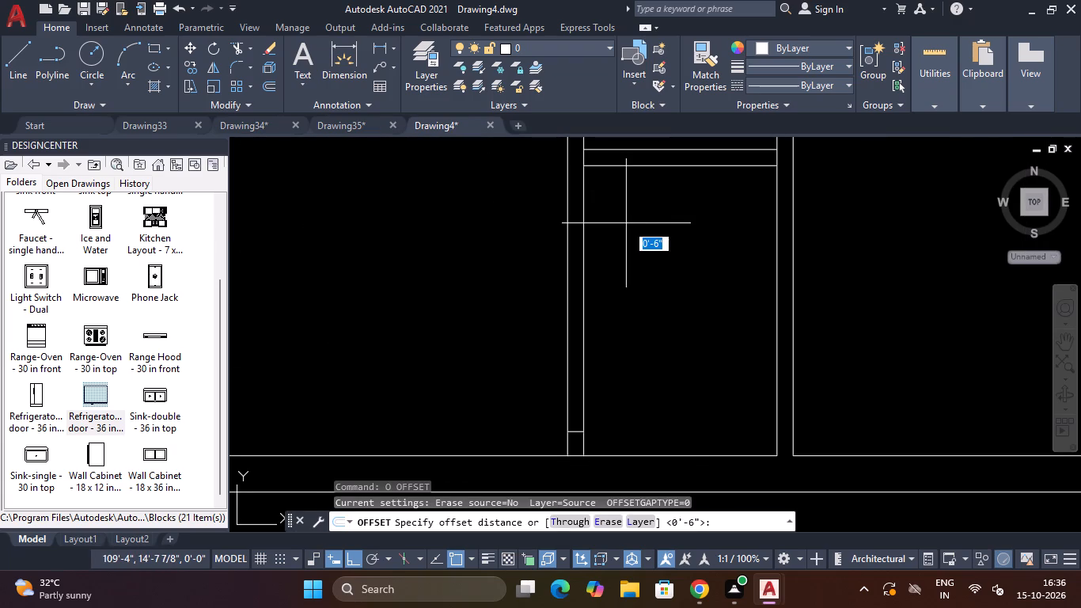
type("2'")
key("Return")
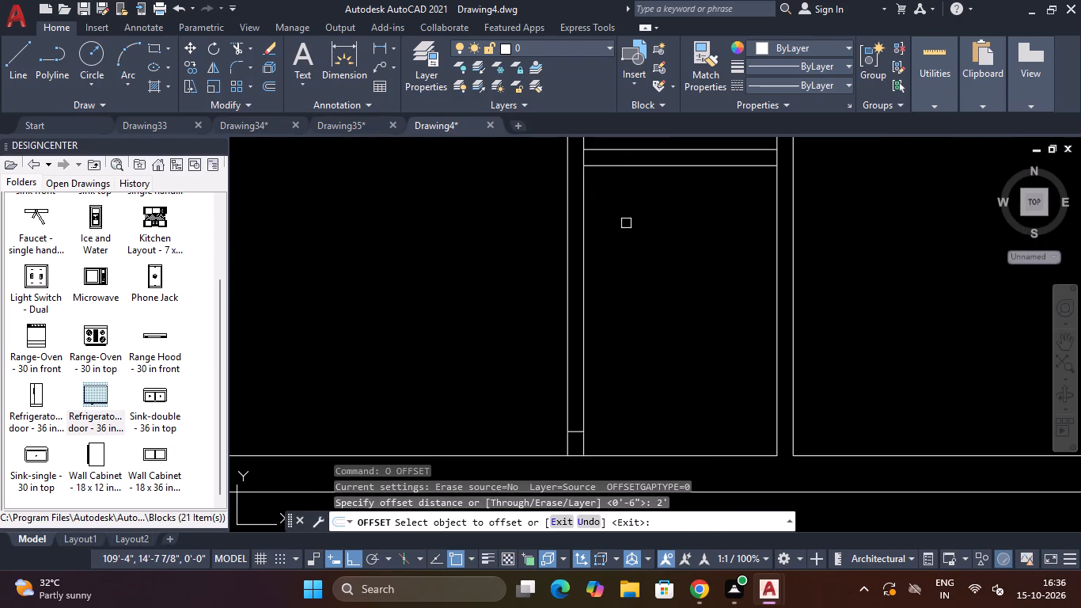
left_click(579, 431)
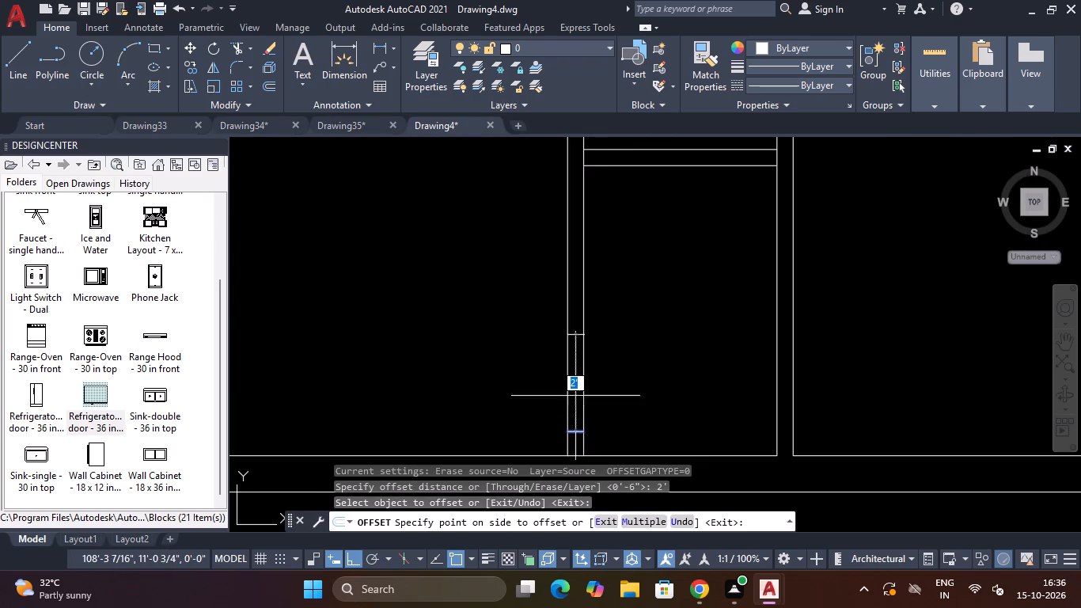
left_click(579, 384)
key("Escape")
Trim both faces of the west partition between the two jamb lines to cut the 2' door opening.
type("TR")
key("space")
left_click(628, 386)
left_click(461, 376)
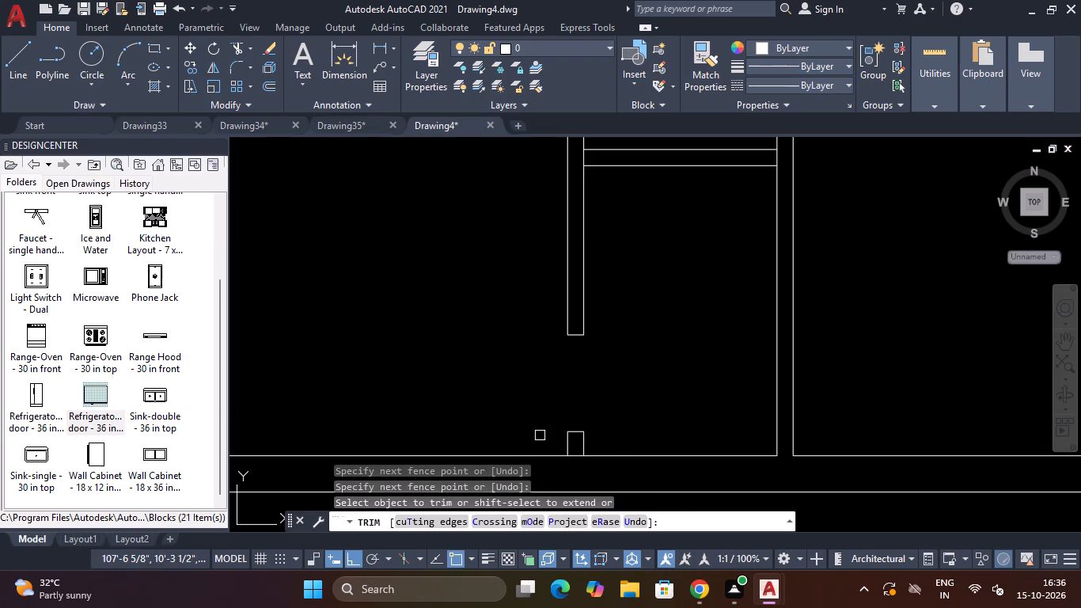
Trim the short line closing the base of the partition stub where it meets the south outer wall.
scroll(555, 457, "up", 3)
left_click(651, 408)
left_click(634, 462)
scroll(633, 452, "down", 3)
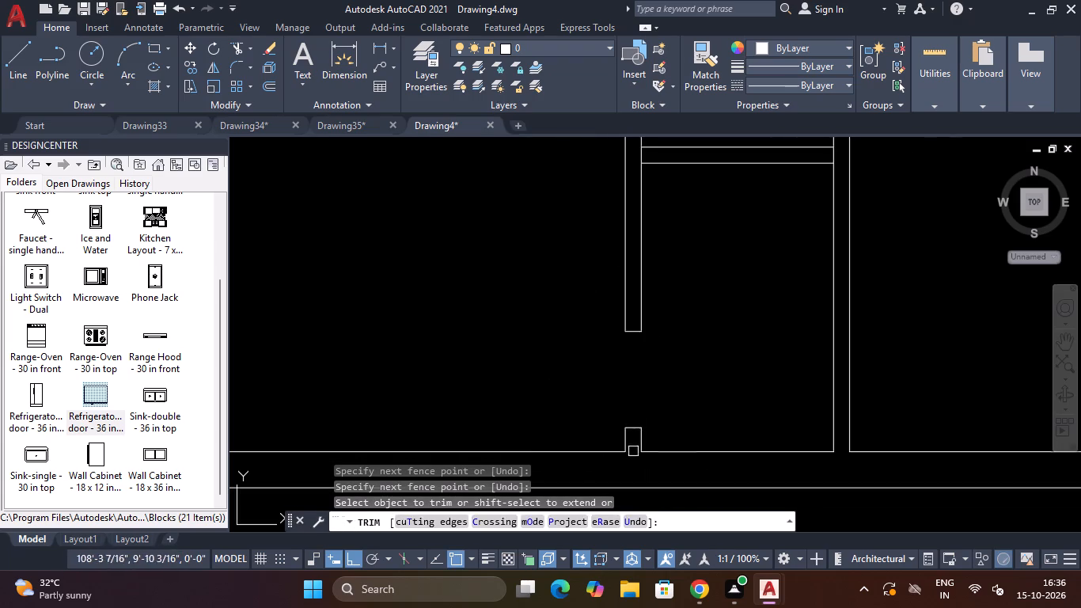
scroll(715, 282, "down", 5)
scroll(709, 271, "up", 2)
scroll(709, 270, "down", 2)
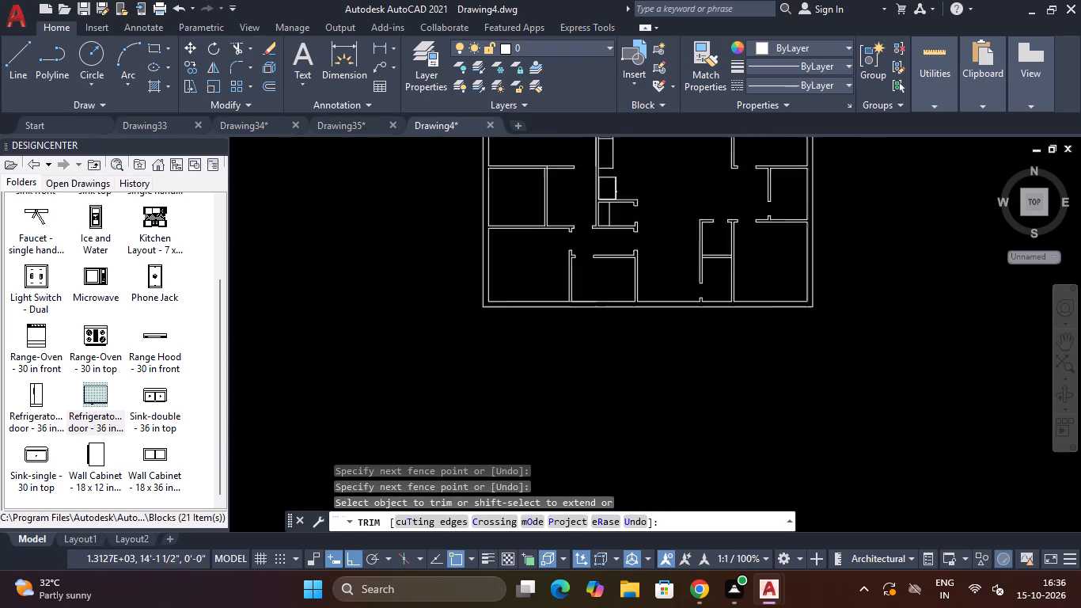
scroll(749, 171, "down", 2)
scroll(749, 171, "up", 2)
key("Escape")
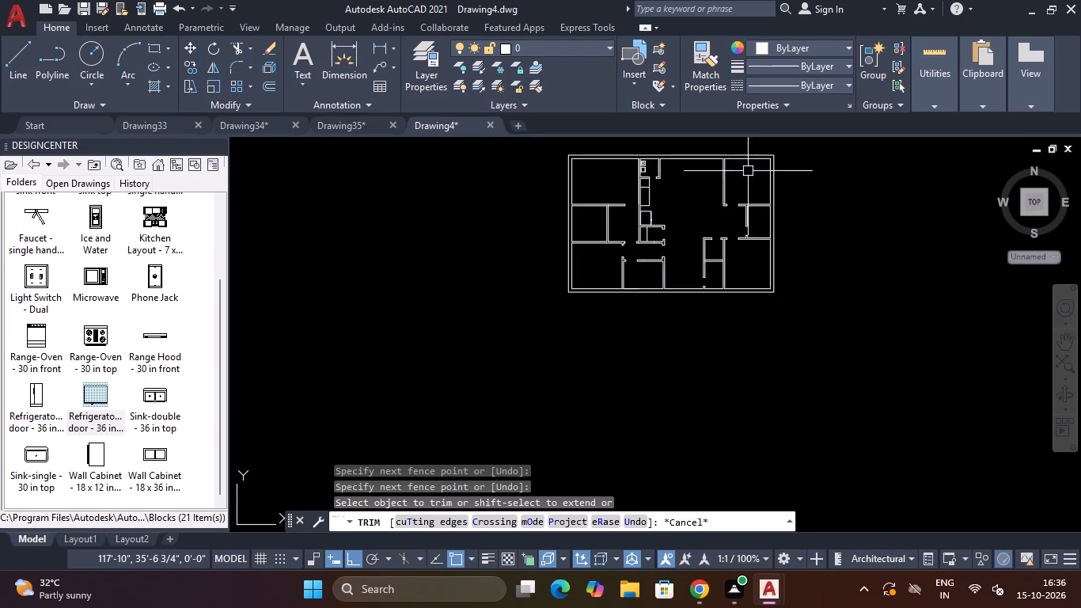
key("Escape")
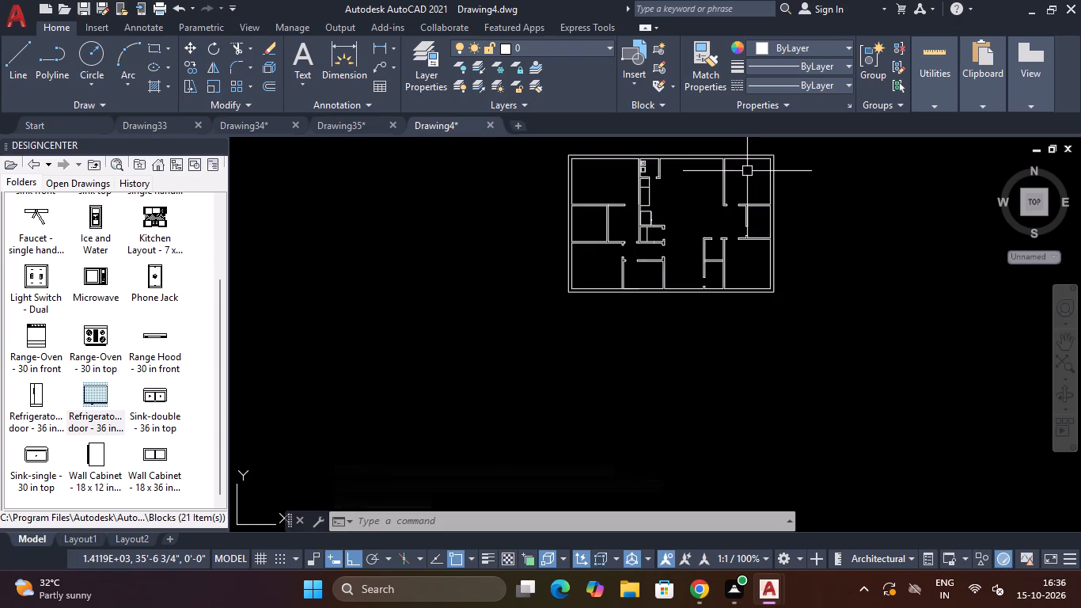
Draw a line about 7'-4" north from the small rooms' northwest corner and east to the northern partition's southwest corner.
type("L")
key("space")
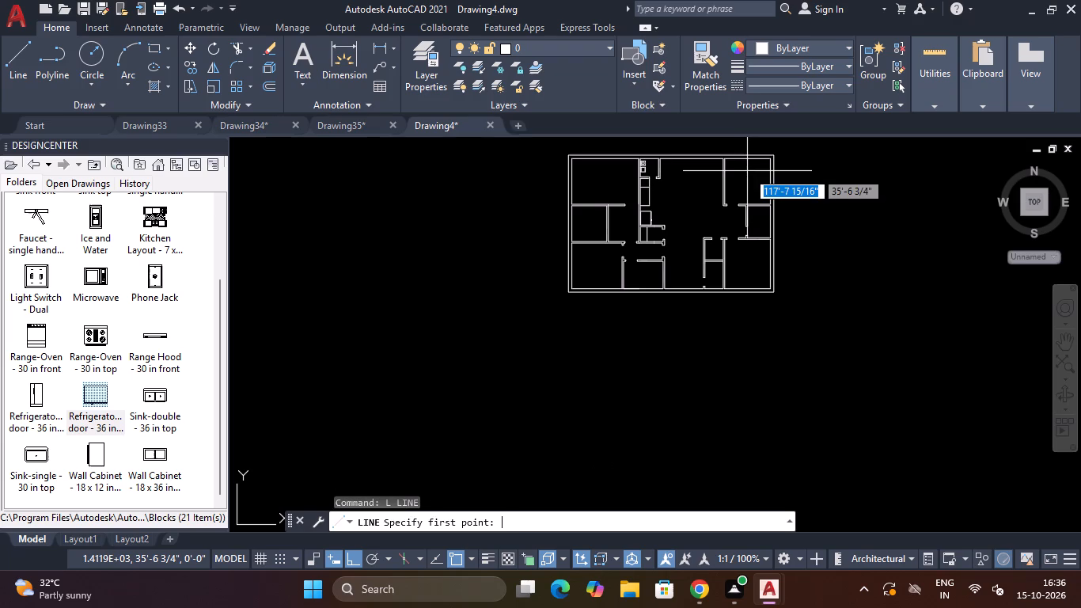
scroll(747, 171, "up", 2)
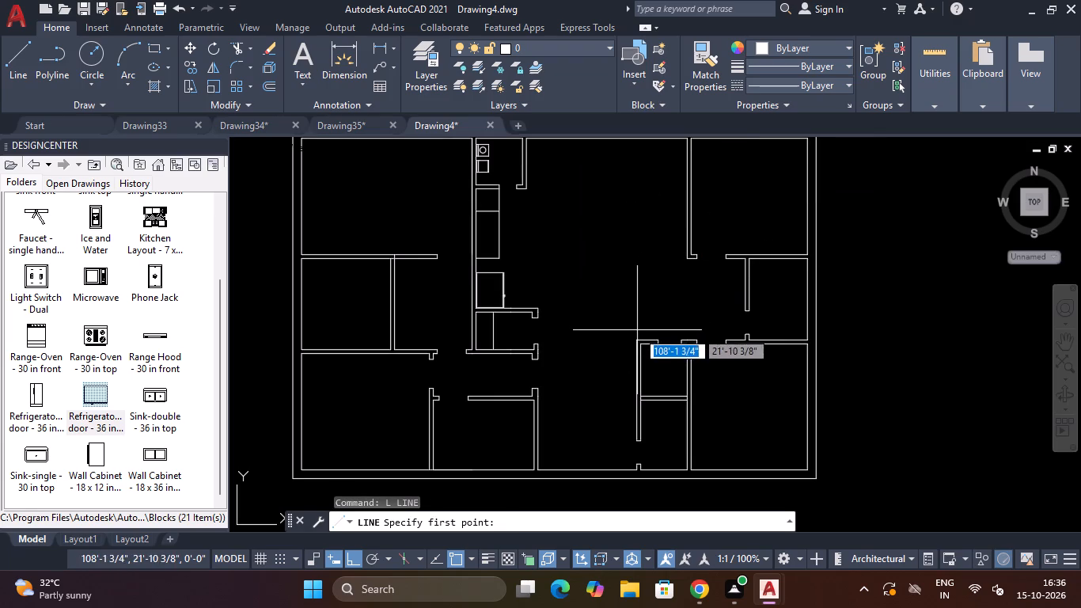
left_click(637, 339)
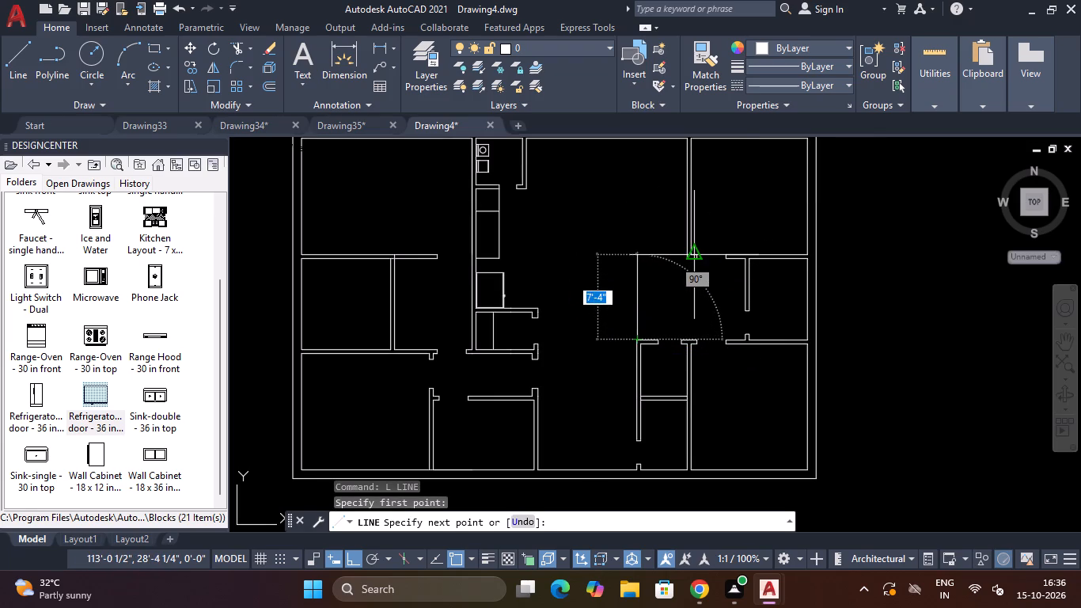
scroll(687, 257, "up", 4)
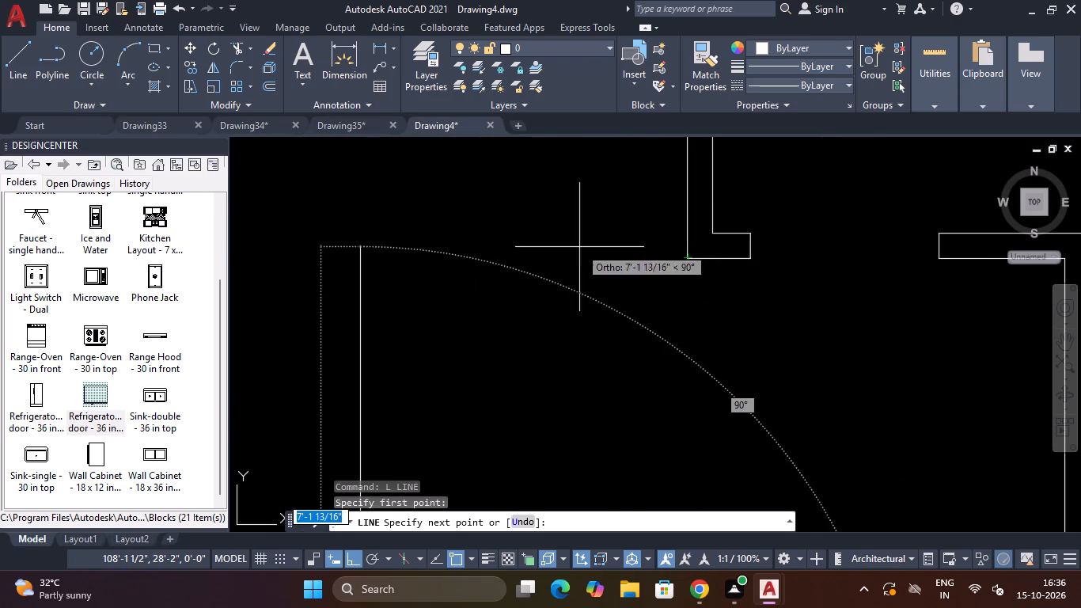
left_click(484, 264)
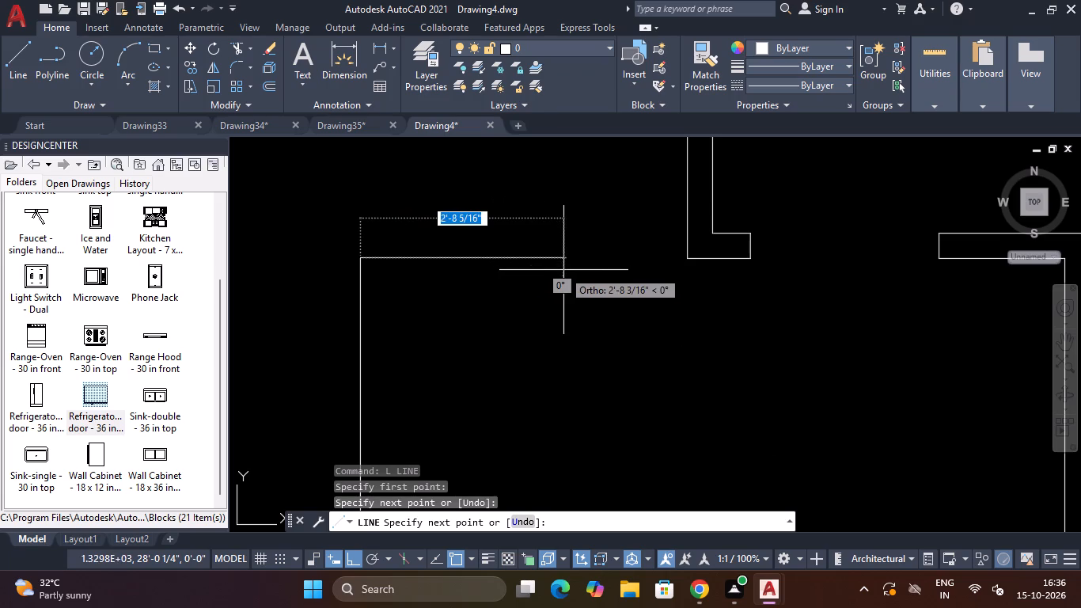
left_click(688, 261)
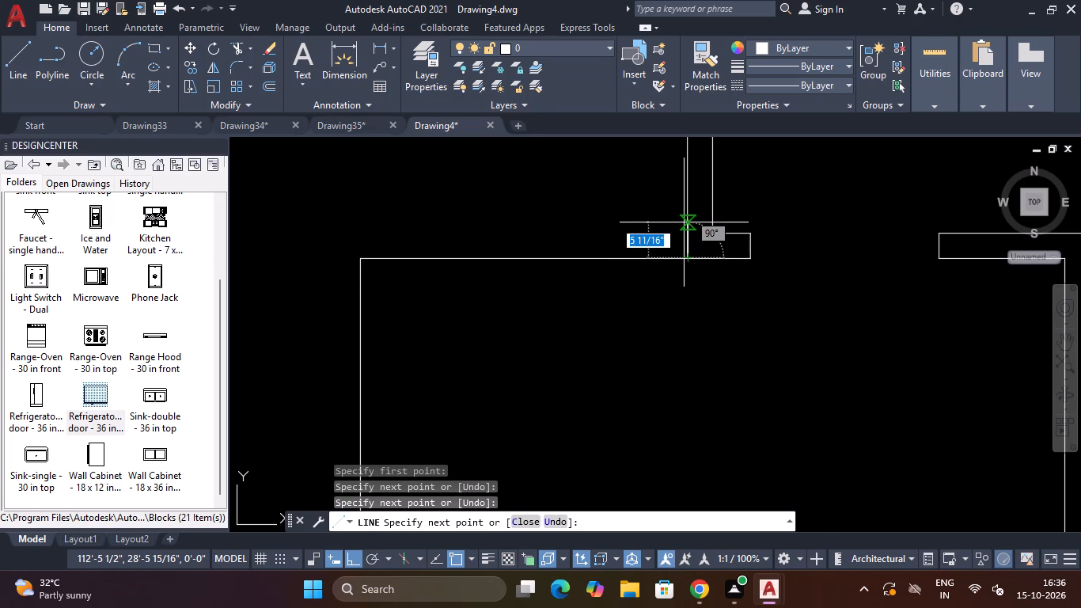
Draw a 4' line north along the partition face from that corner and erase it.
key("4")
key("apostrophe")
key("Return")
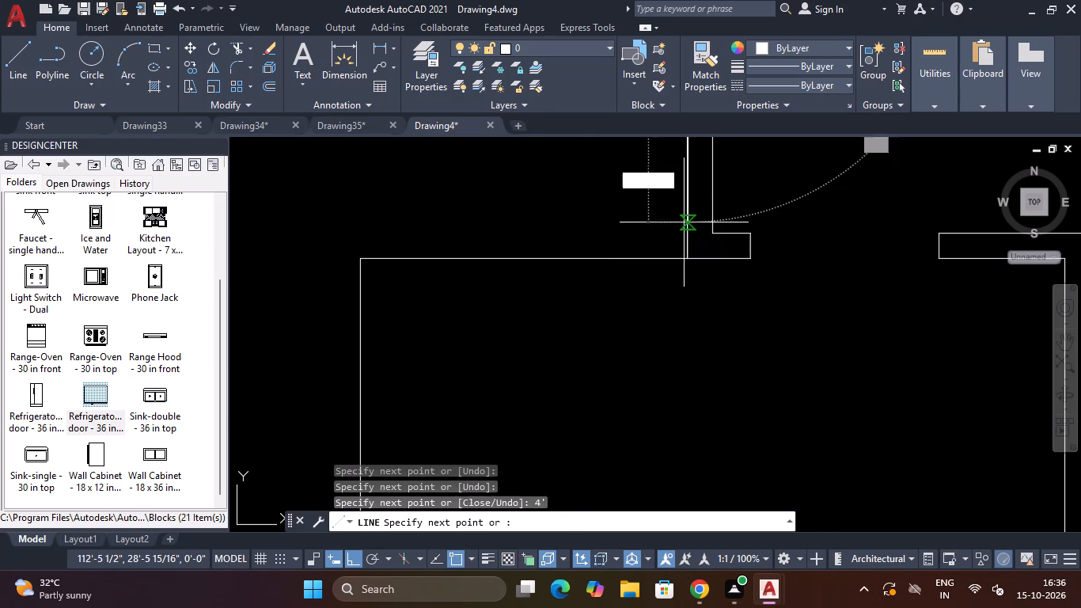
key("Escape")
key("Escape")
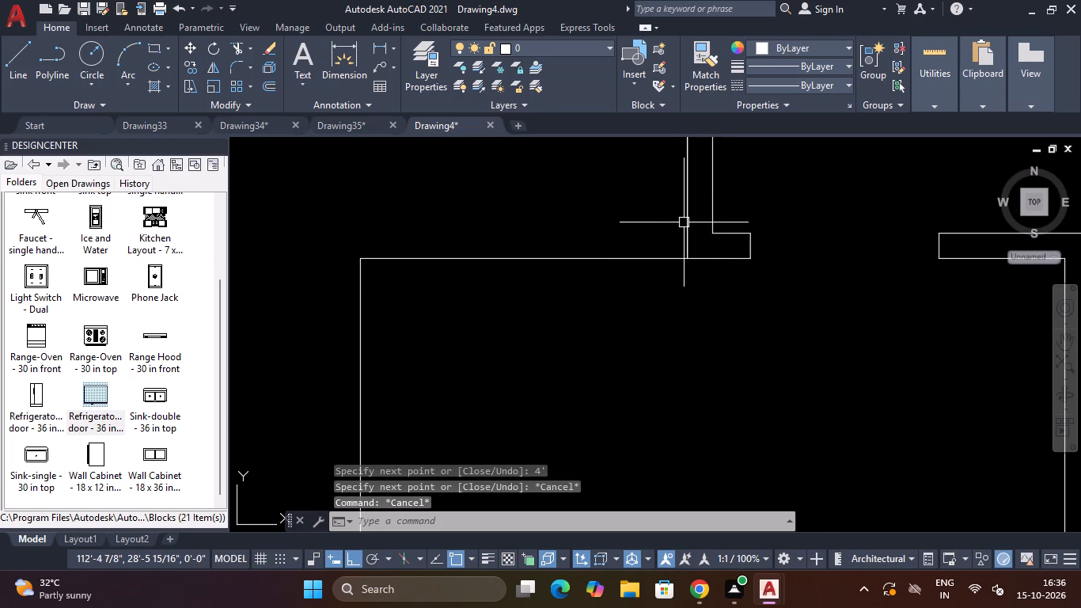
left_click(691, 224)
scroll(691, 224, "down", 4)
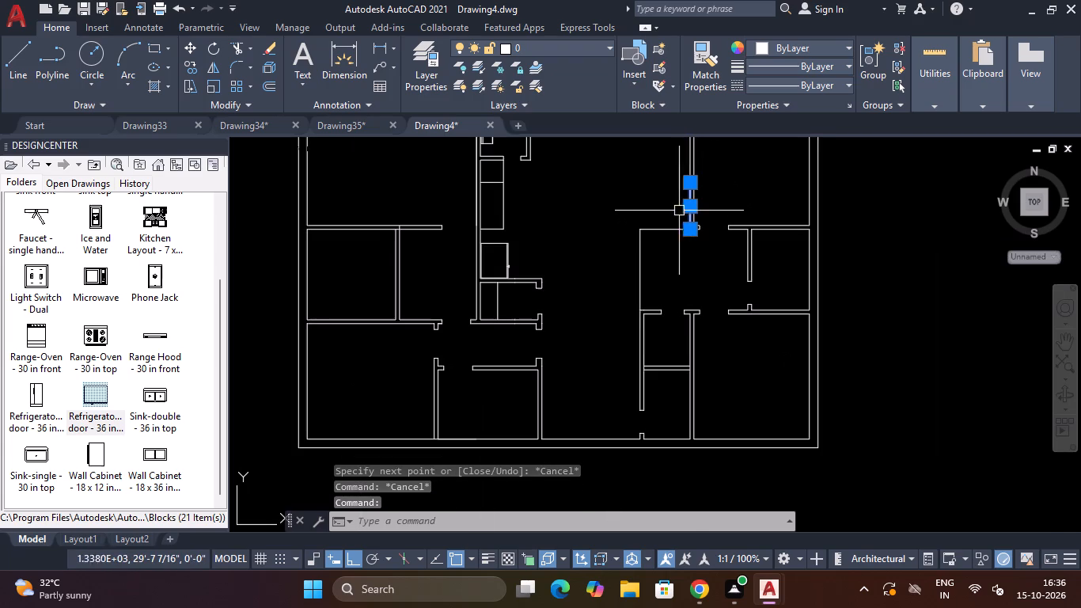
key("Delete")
Draw the north face 4" above the new east-west line and close its west end to form a 4" wall.
type("L")
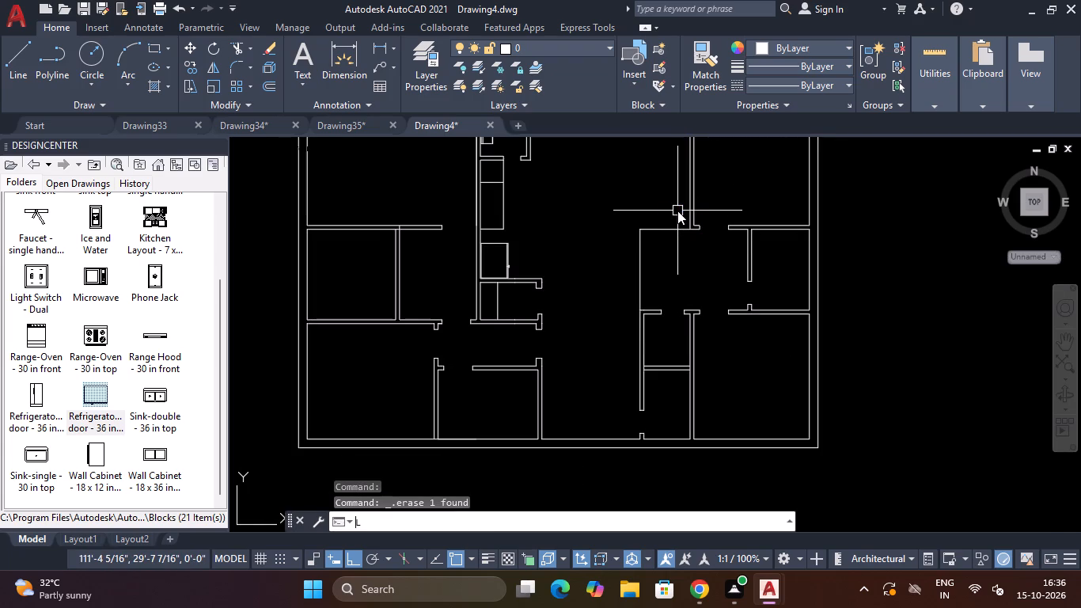
key("space")
scroll(677, 213, "up", 4)
left_click(763, 309)
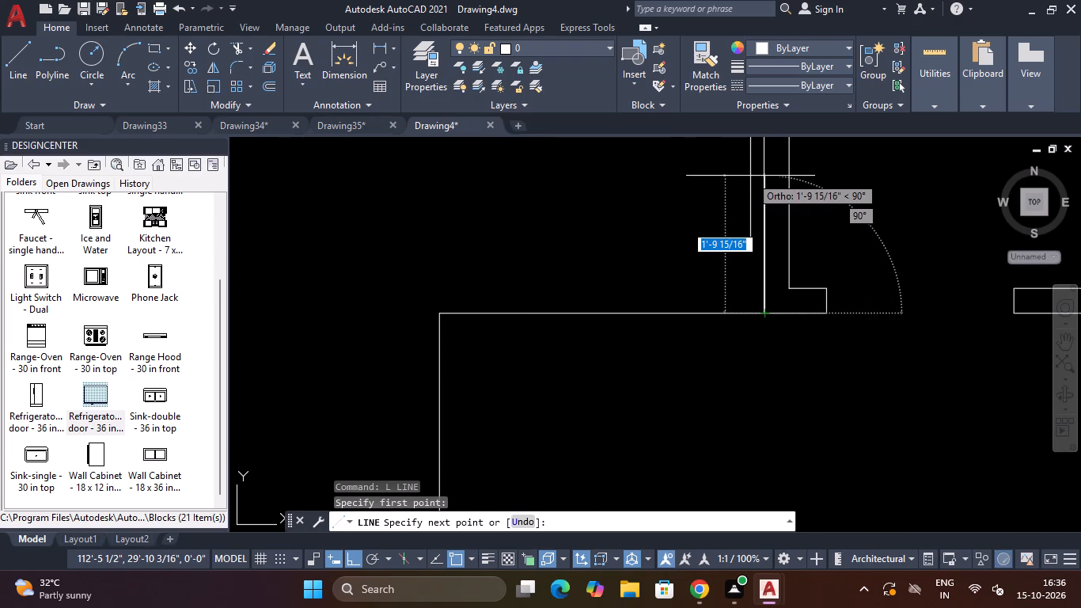
type("4\"")
key("Return")
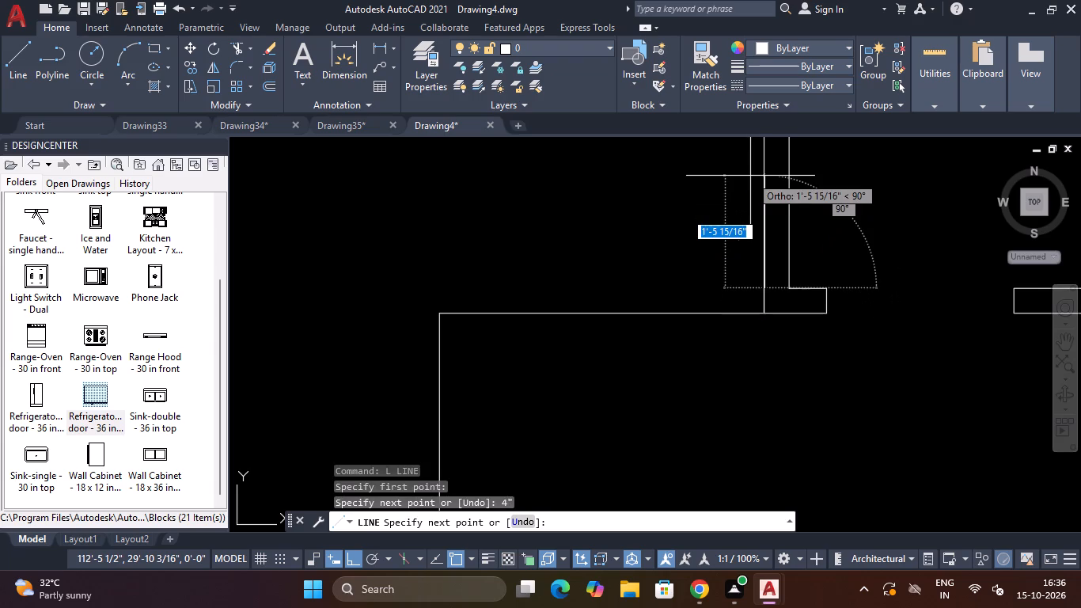
left_click(438, 285)
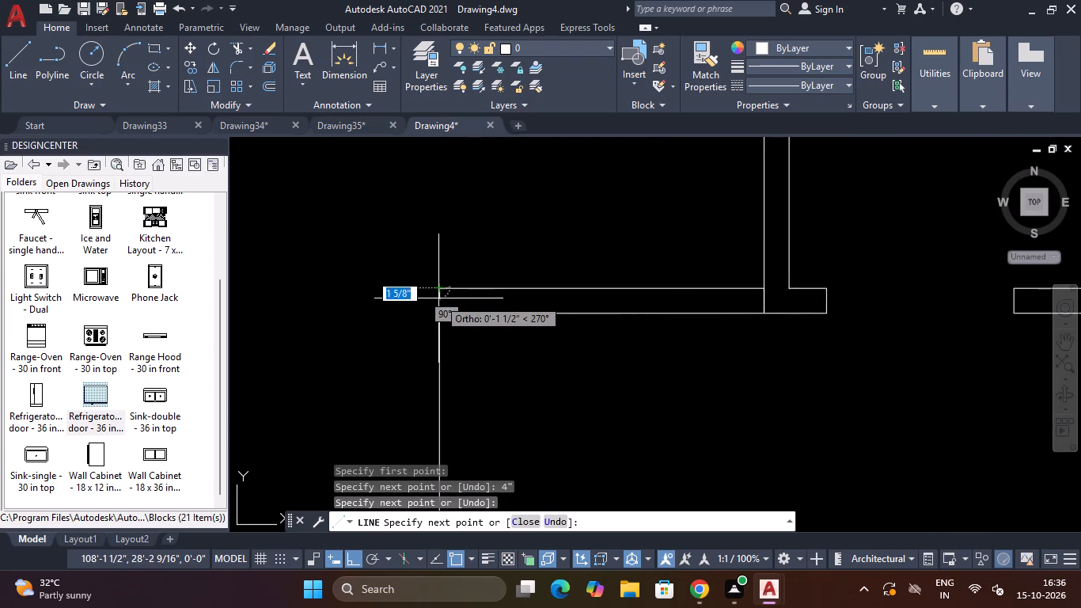
left_click(438, 312)
key("Escape")
scroll(444, 310, "down", 4)
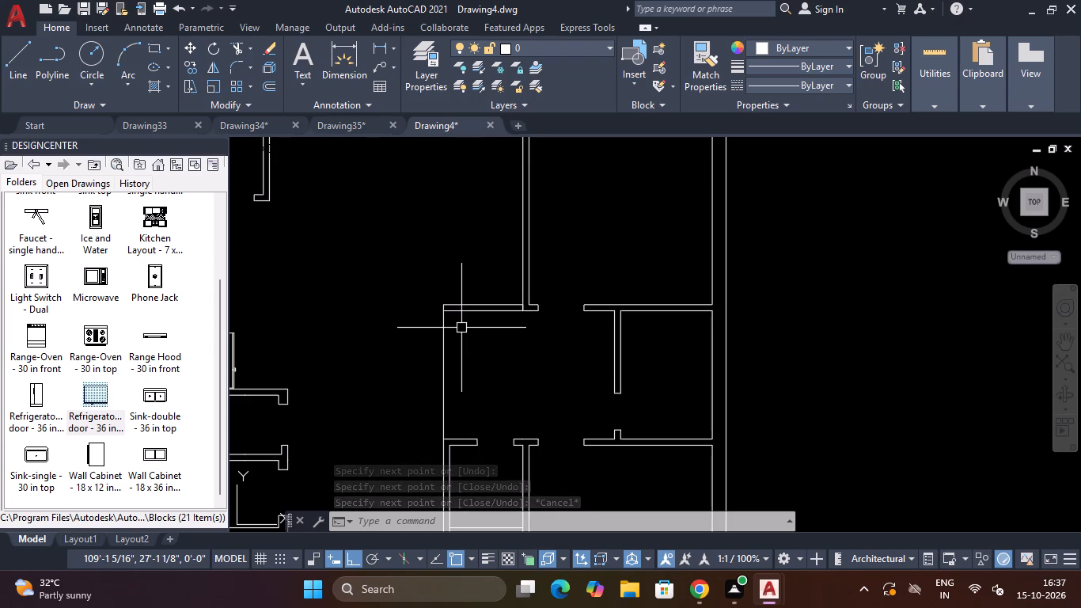
Draw a 6" long, 4" thick wall stub extending south from the west end of the new wall.
type("L")
key("space")
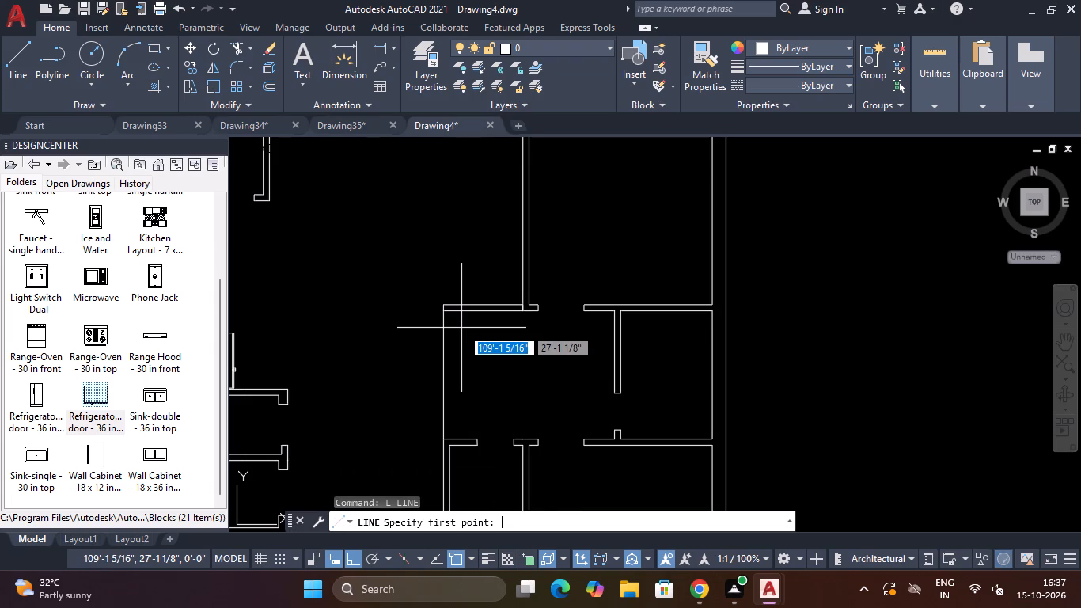
scroll(461, 328, "up", 2)
left_click(412, 287)
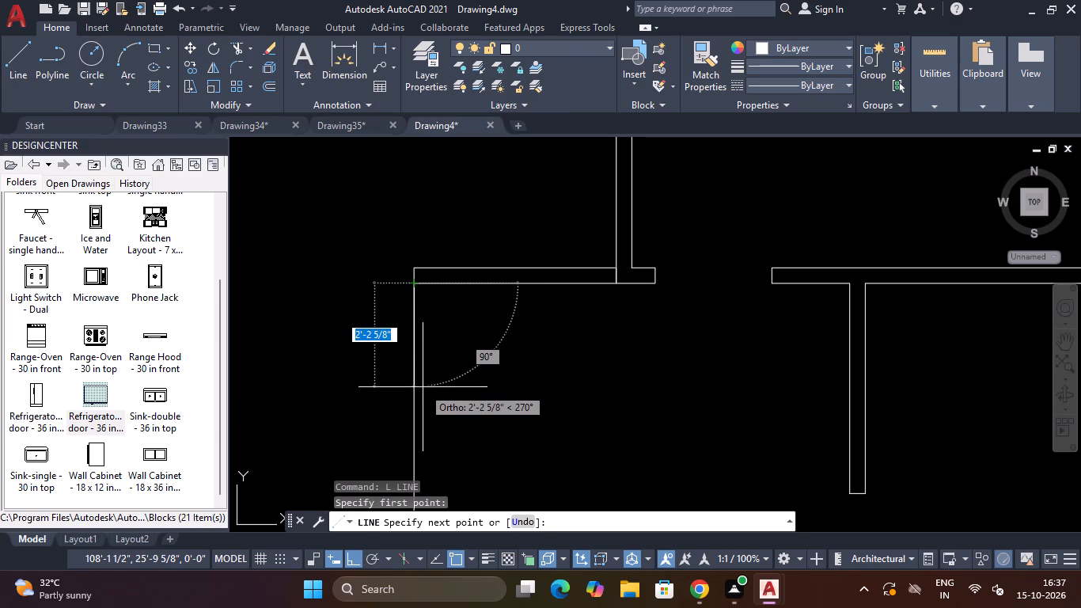
key("6")
key("shift+quotedbl")
key("Return")
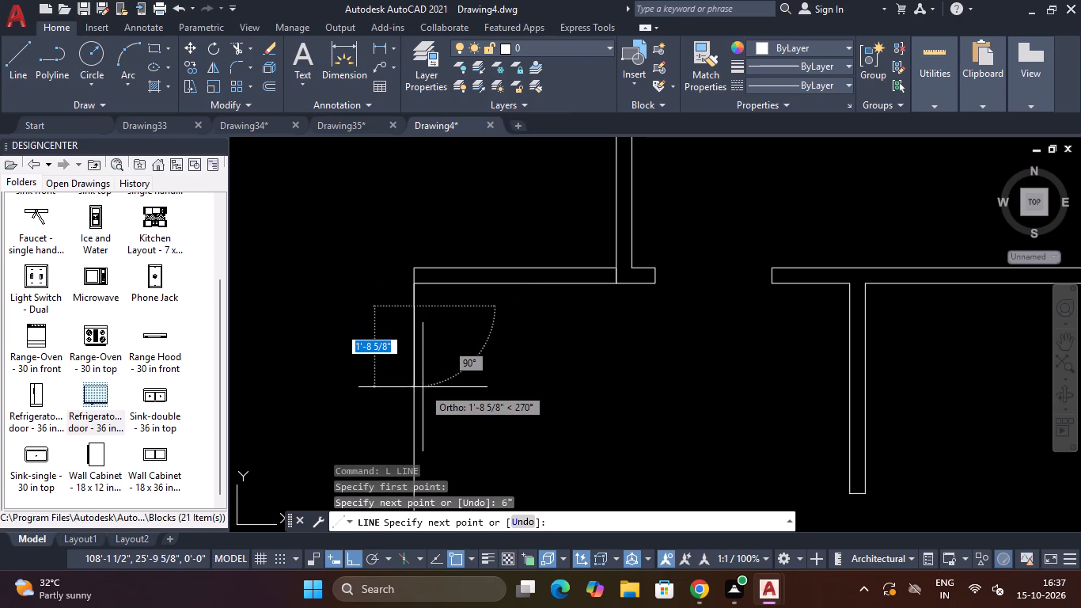
type("4\"")
key("Return")
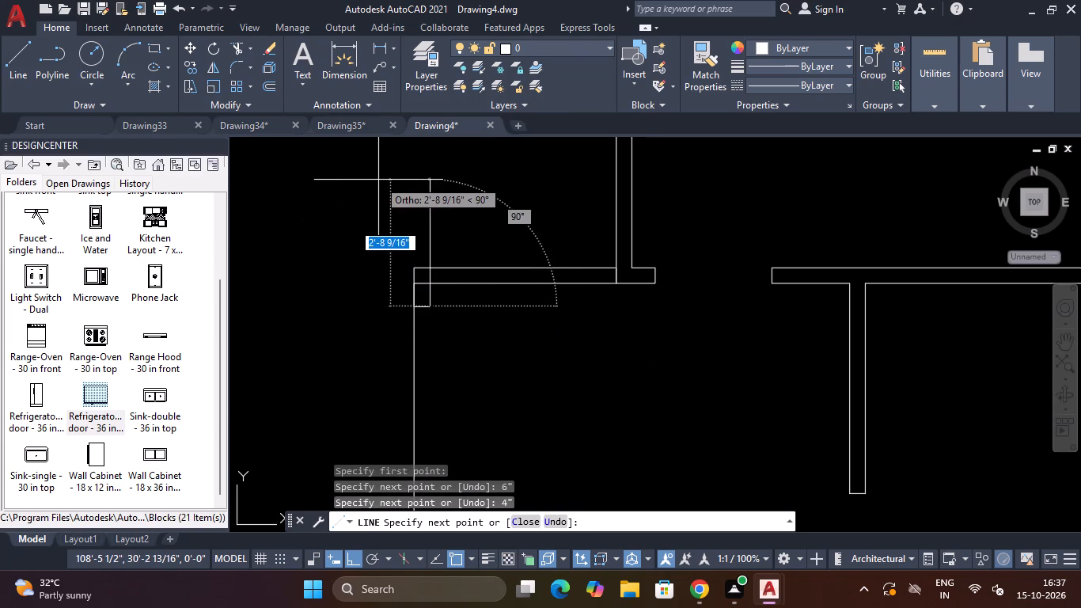
type("6\"")
key("Return")
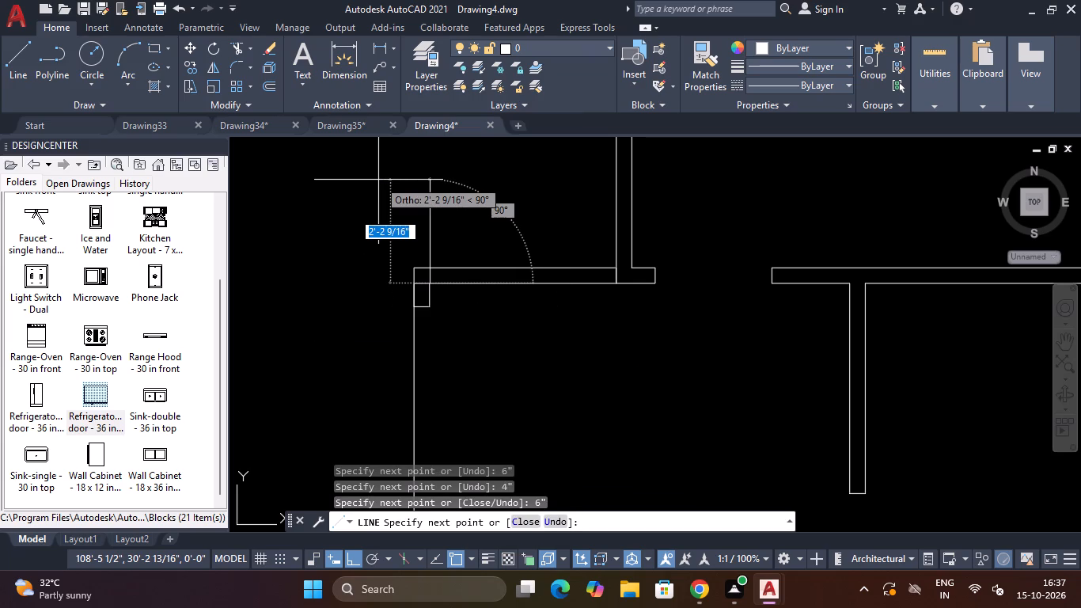
key("Escape")
Trim the lines crossing the new east-west wall at its west stub and at its junction with the northern partition.
type("TR")
key("space")
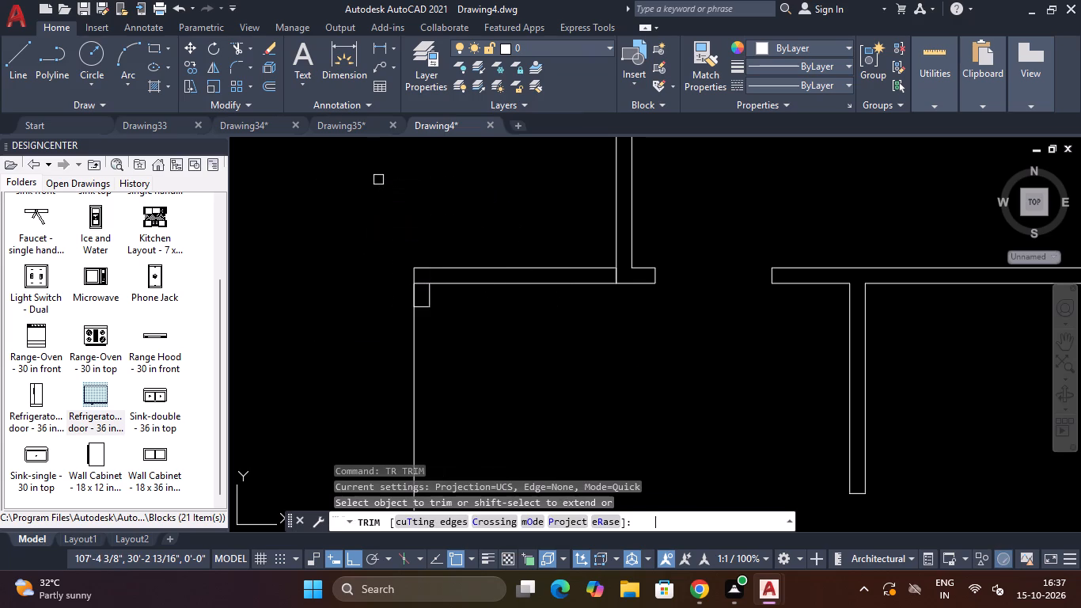
scroll(399, 264, "up", 3)
left_click_drag(472, 279, 476, 291)
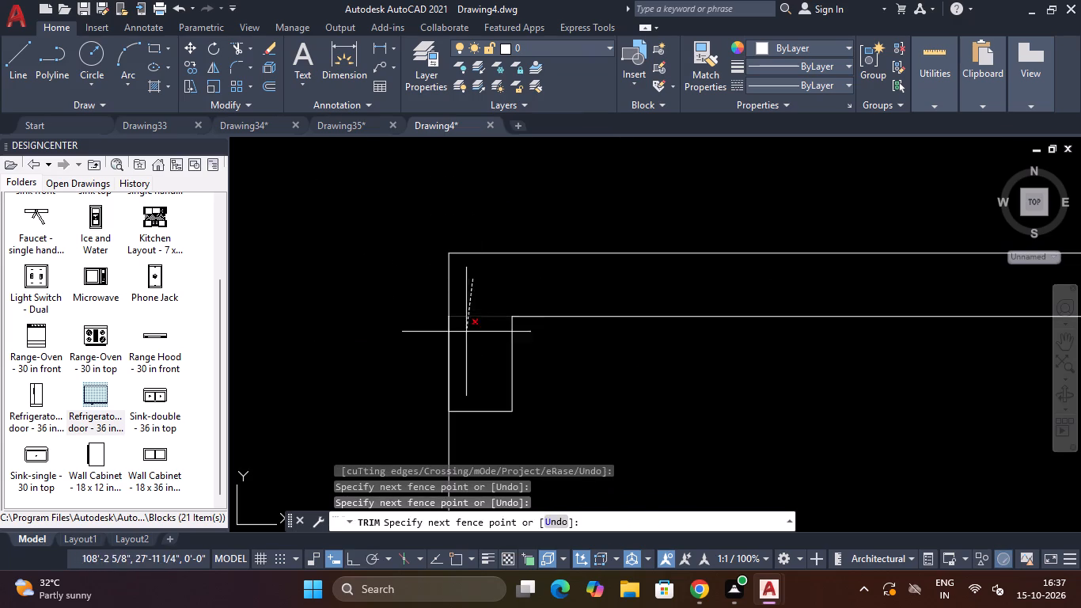
left_click(466, 332)
scroll(492, 309, "down", 4)
scroll(597, 305, "up", 4)
left_click_drag(702, 302, 690, 309)
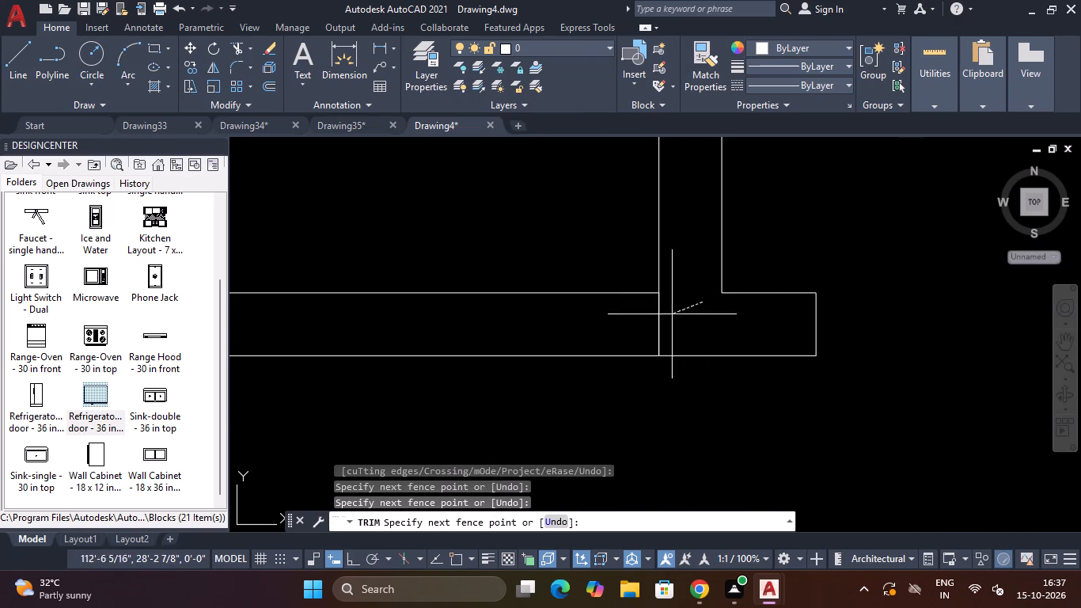
left_click(657, 313)
Trim away the leftover north-south line between the wall stub and the small rooms' northwest corner.
scroll(654, 313, "down", 3)
left_click(540, 422)
left_click(417, 401)
scroll(461, 340, "down", 5)
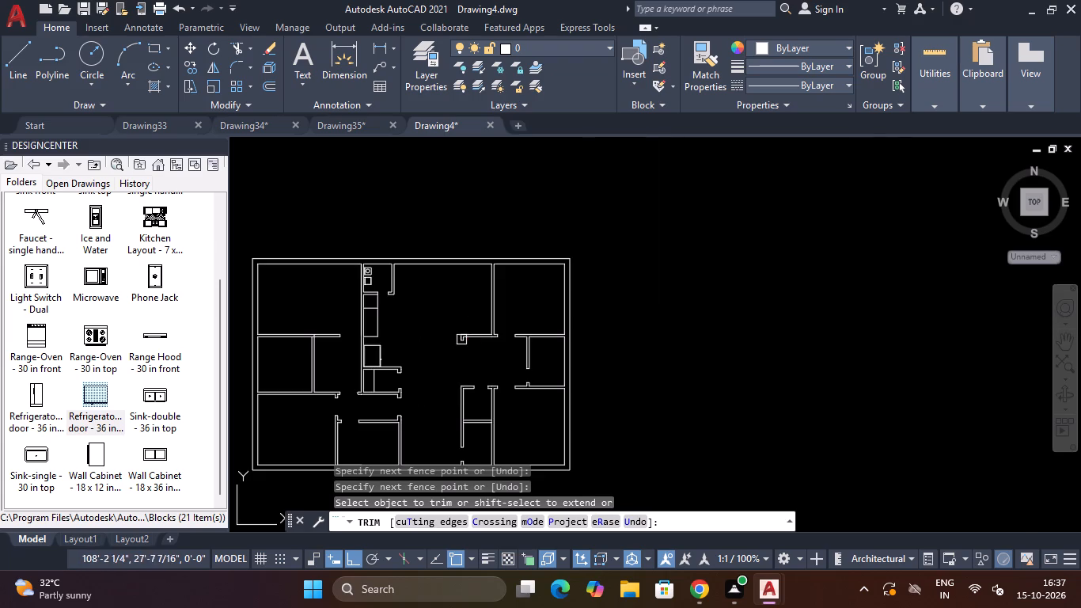
scroll(478, 379, "up", 4)
scroll(487, 378, "down", 3)
key("Escape")
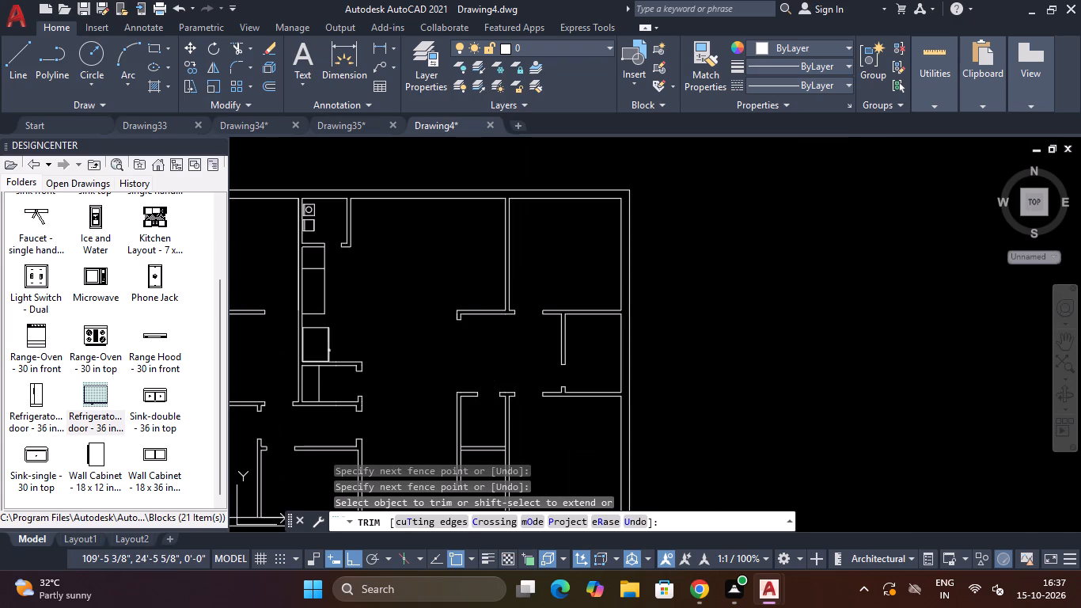
key("Escape")
key("Escape")
key("Escape")
key("Escape")
key("Escape")
key("Escape")
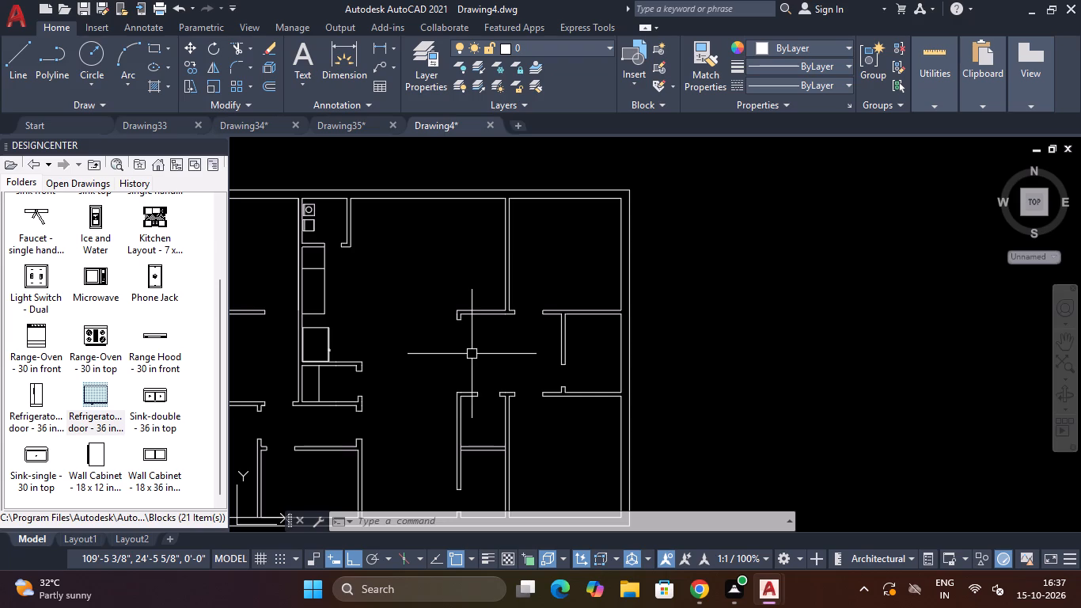
From the northern partition's northwest corner, draw a recess outline 2' south, 4' west, and back north to the outer wall's inner face.
type("L")
key("space")
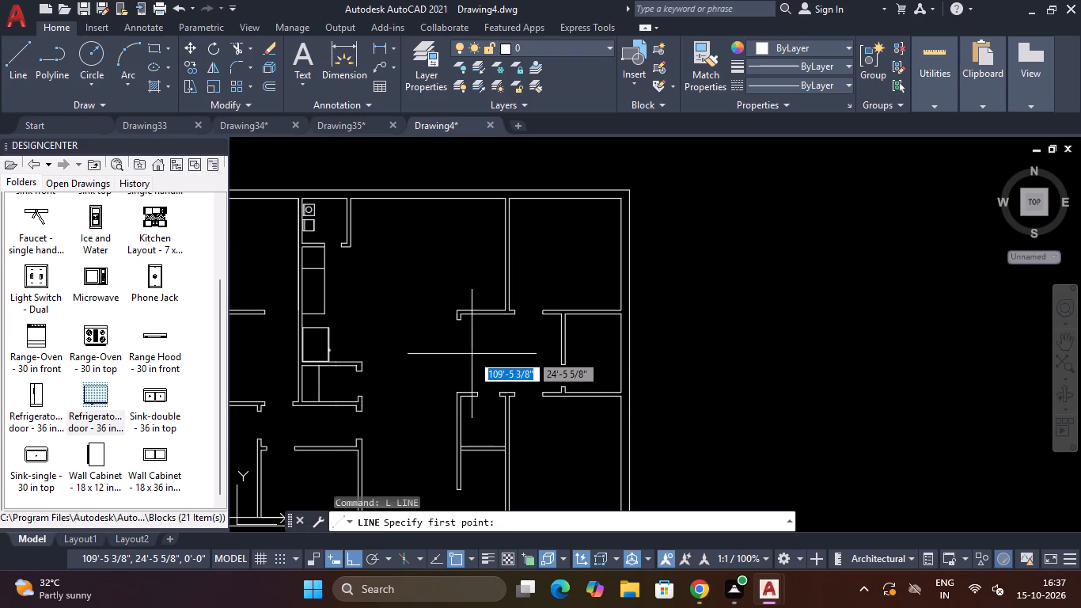
scroll(506, 199, "up", 4)
left_click(499, 198)
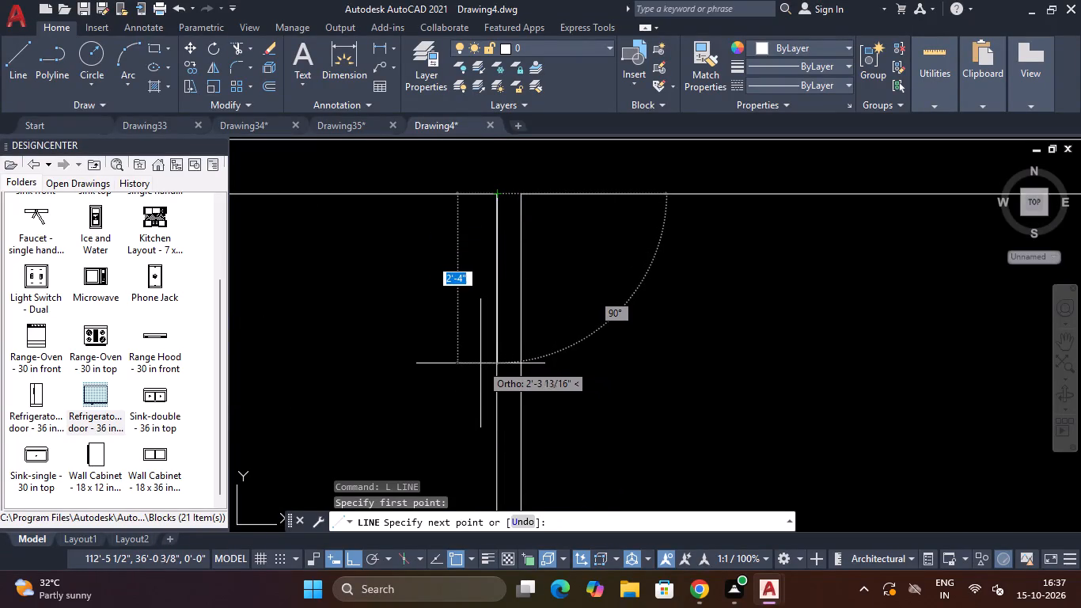
scroll(483, 363, "down", 3)
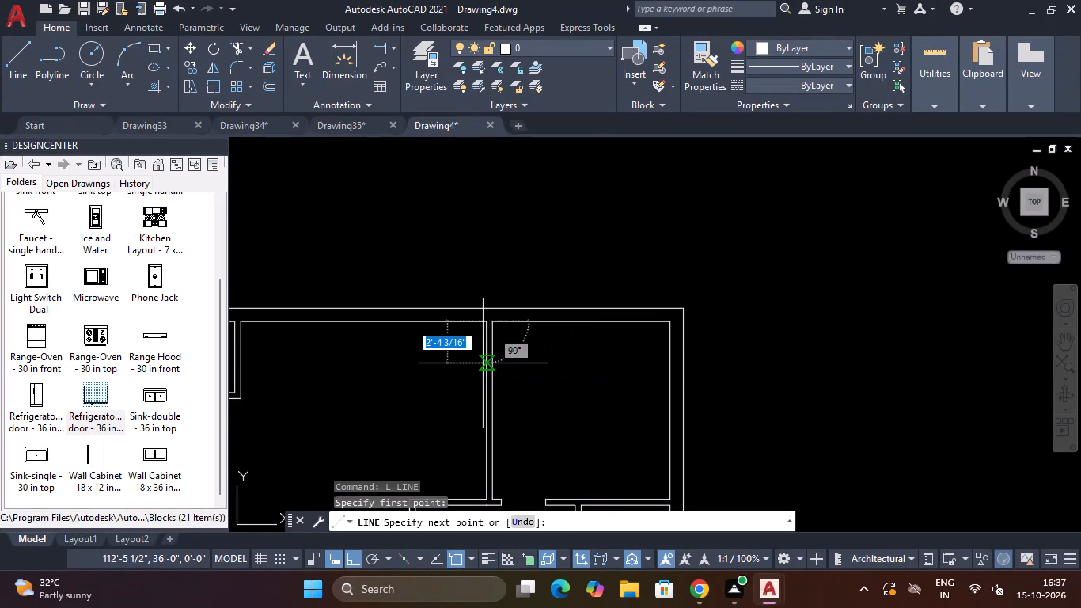
scroll(483, 363, "down", 1)
scroll(483, 363, "up", 1)
type("2'")
key("Return")
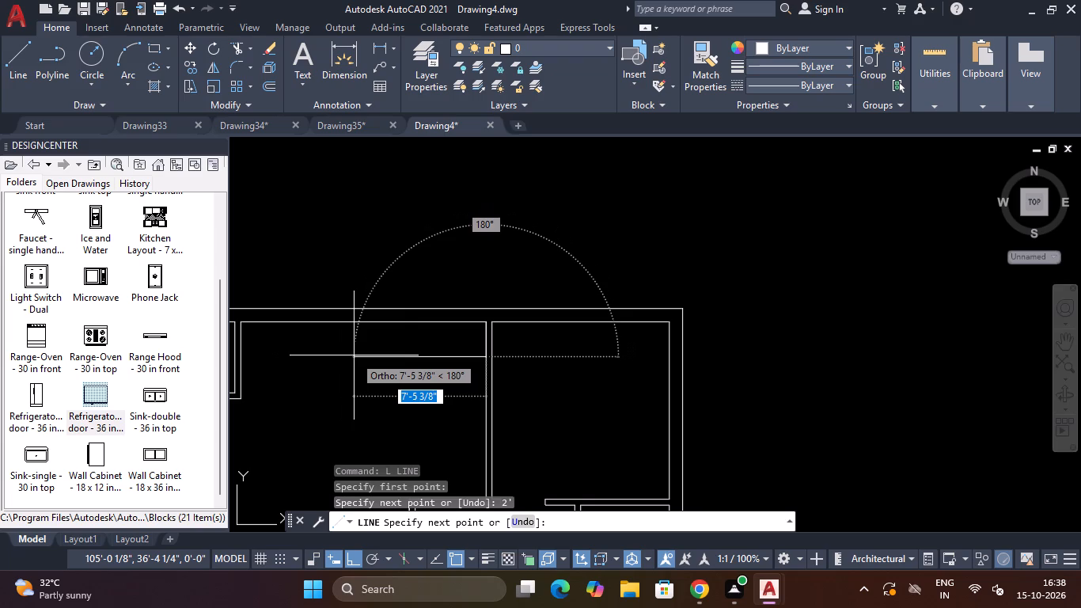
type("4'")
key("Return")
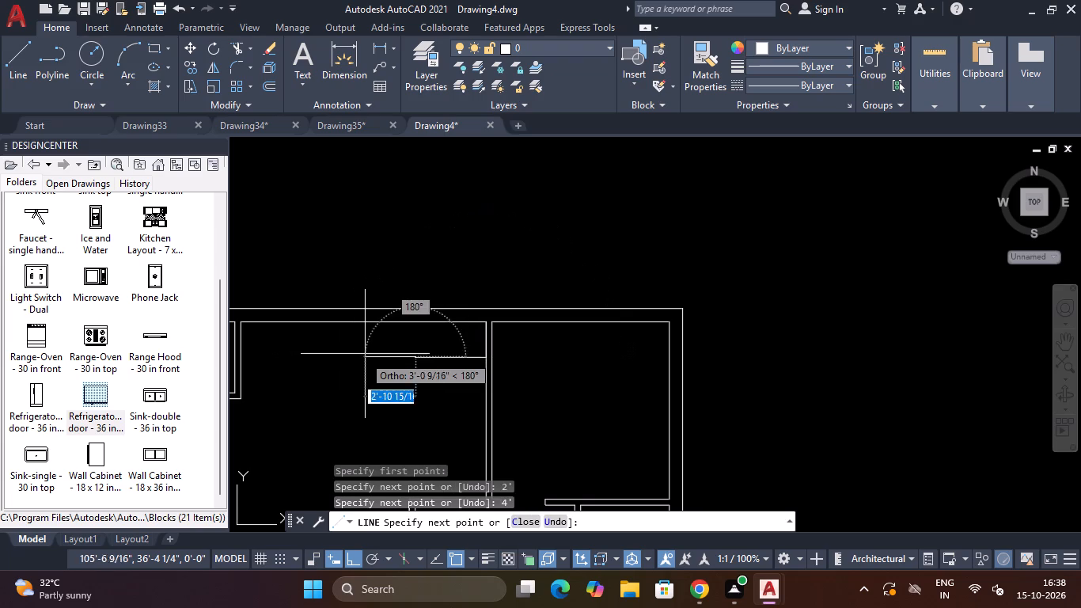
left_click(419, 322)
key("Escape")
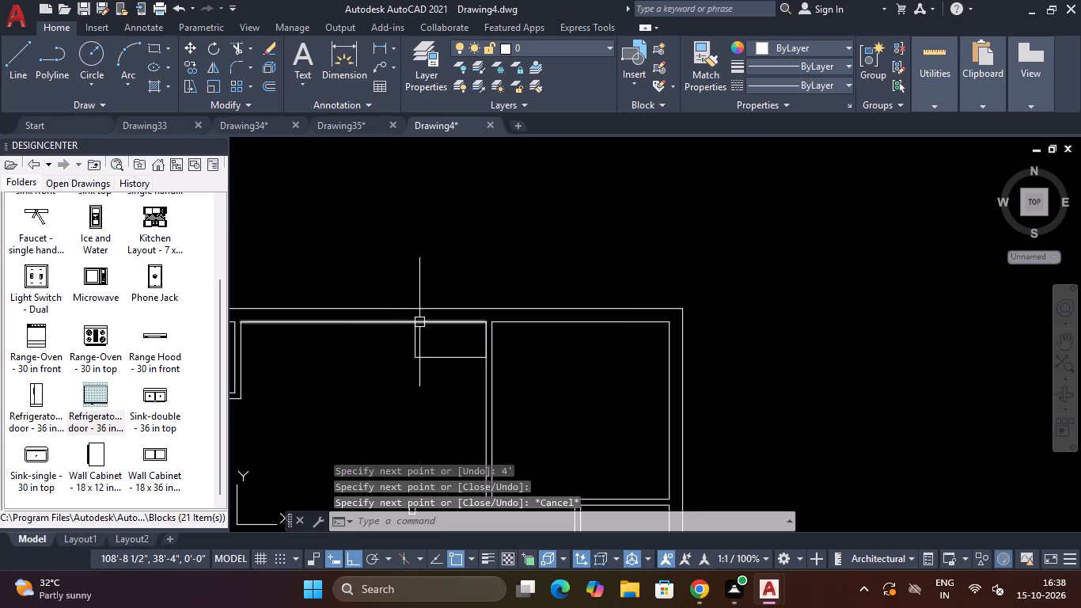
Extend the recess's east and west side lines north to the outer wall's outer face.
scroll(466, 330, "up", 3)
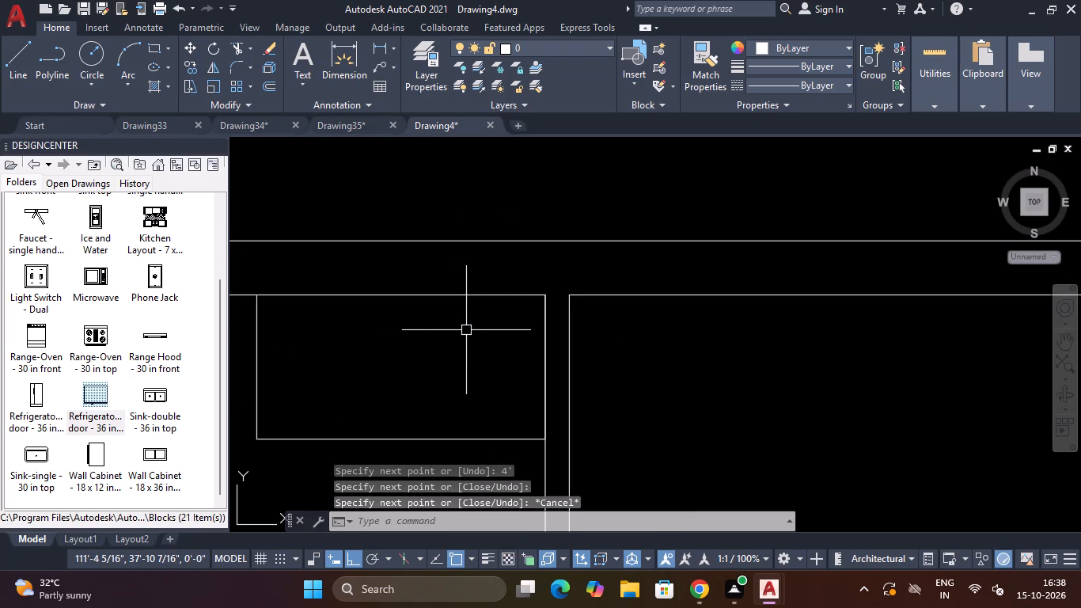
type("EX")
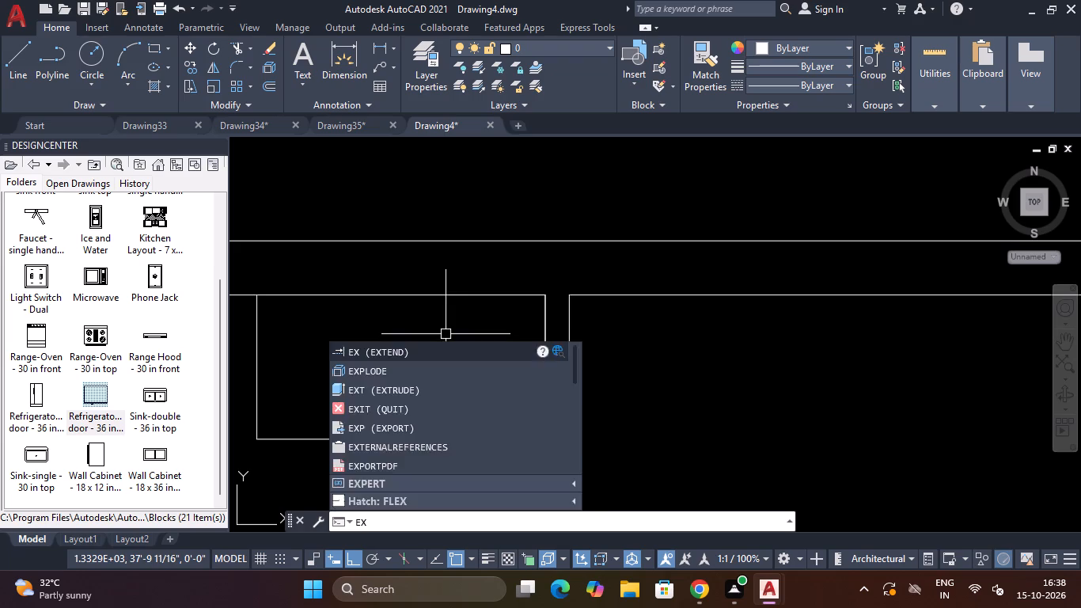
key("space")
left_click(258, 355)
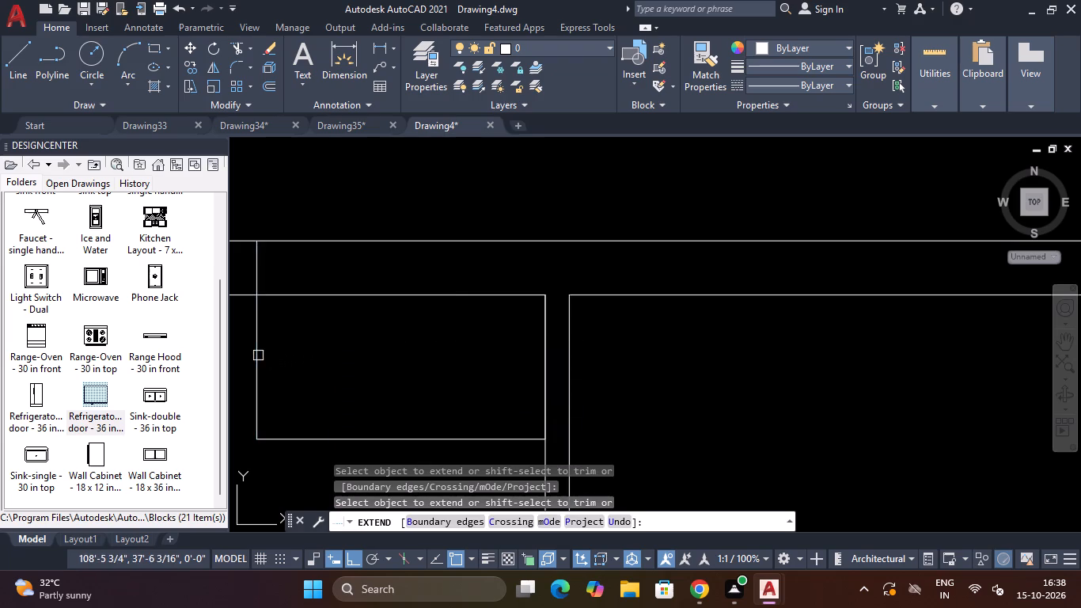
left_click(546, 350)
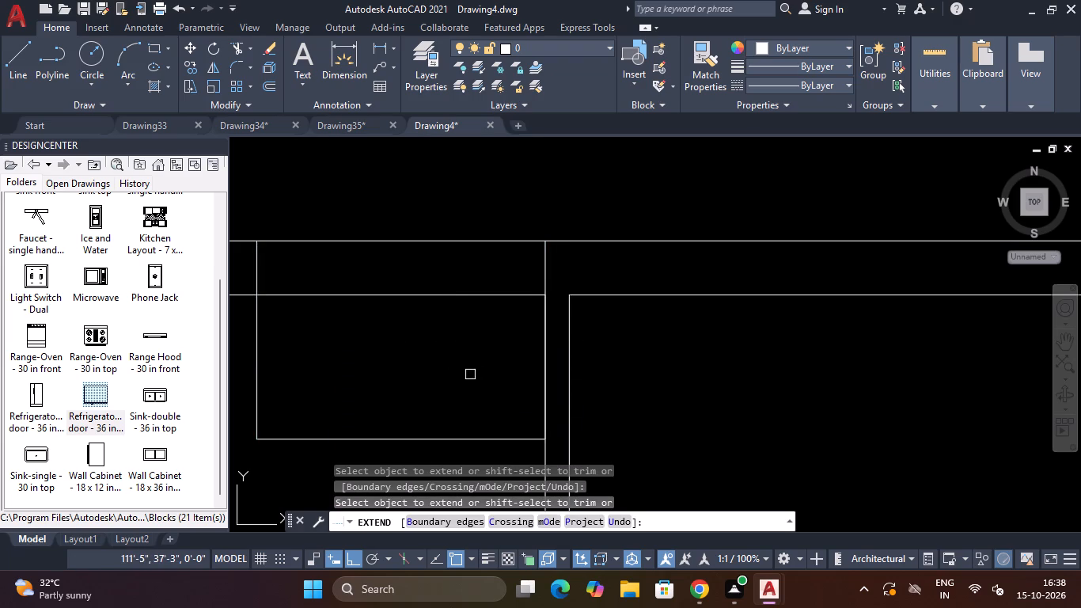
key("Escape")
Trim both north outer wall lines between the recess sides to open the recess to the outside.
type("TR")
key("space")
left_click(413, 346)
left_click(391, 213)
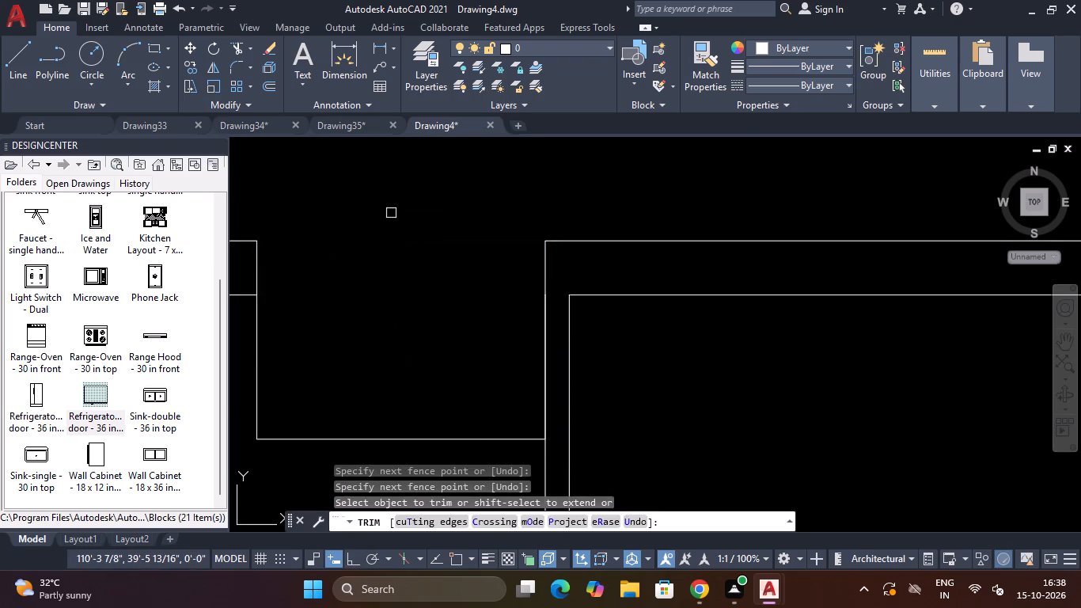
key("Escape")
key("Escape")
scroll(378, 218, "down", 3)
key("Escape")
key("Escape")
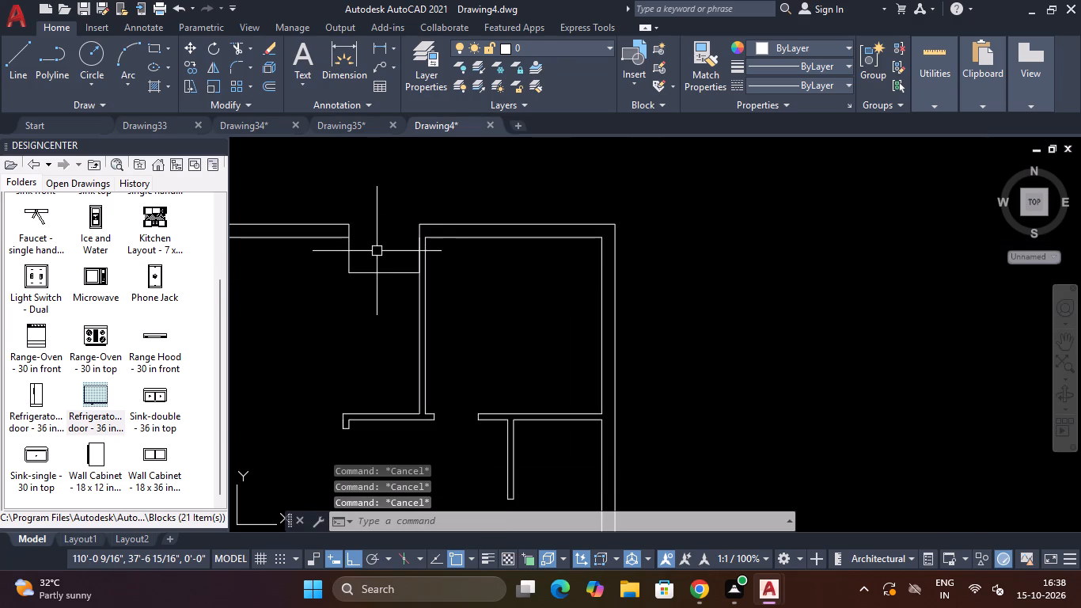
key("Escape")
key("Escape")
Offset the recess's west side line 9" to the west.
type("O")
key("space")
type("4\"")
key("Return")
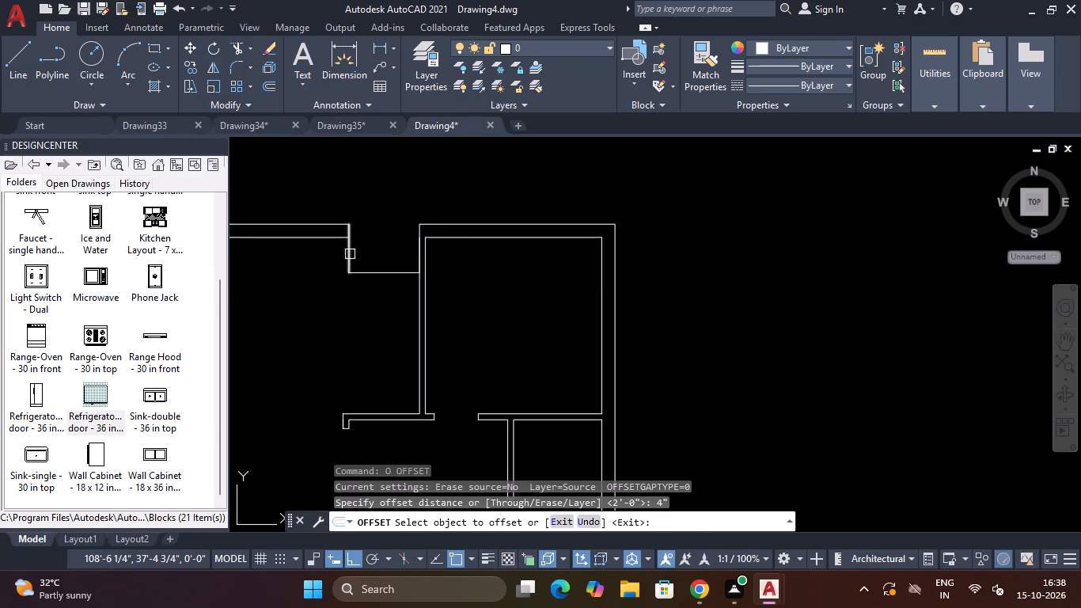
left_click(349, 254)
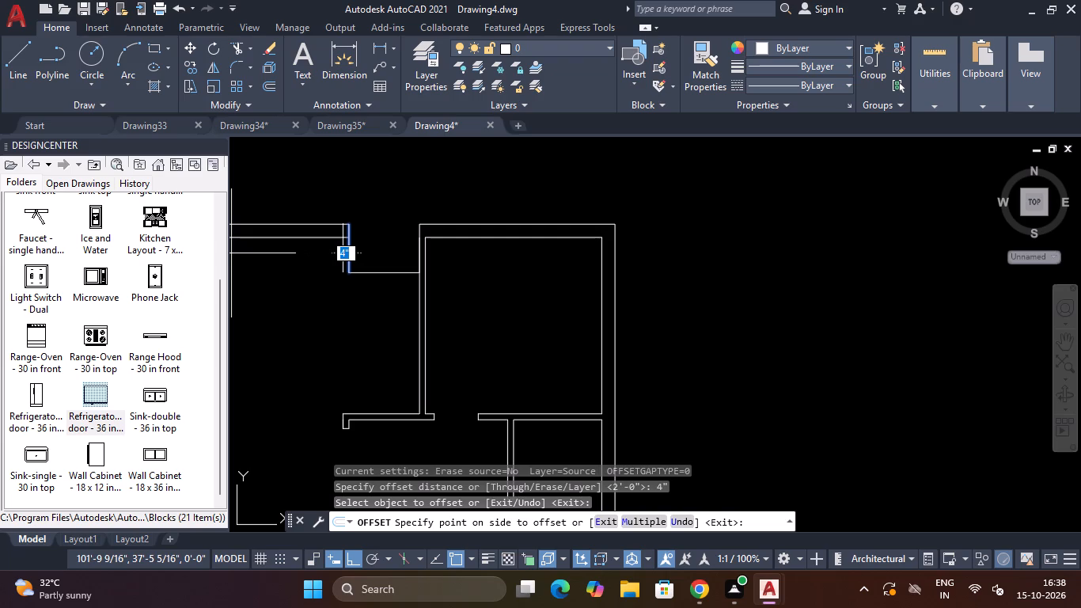
key("9")
key("Return")
key("Escape")
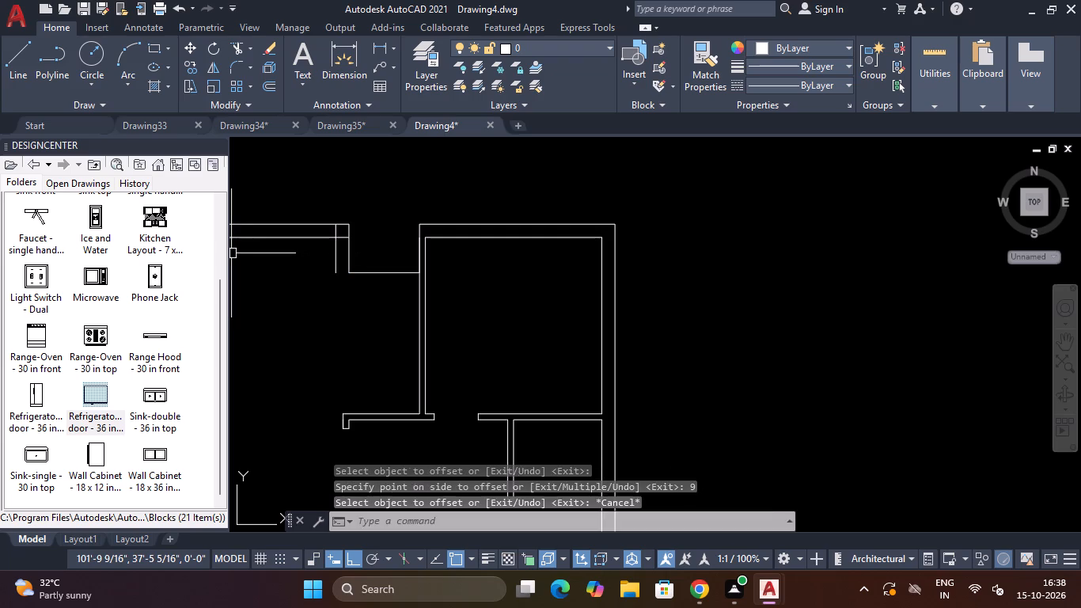
Offset the recess's south line 9" to the south.
key("space")
key("backslash")
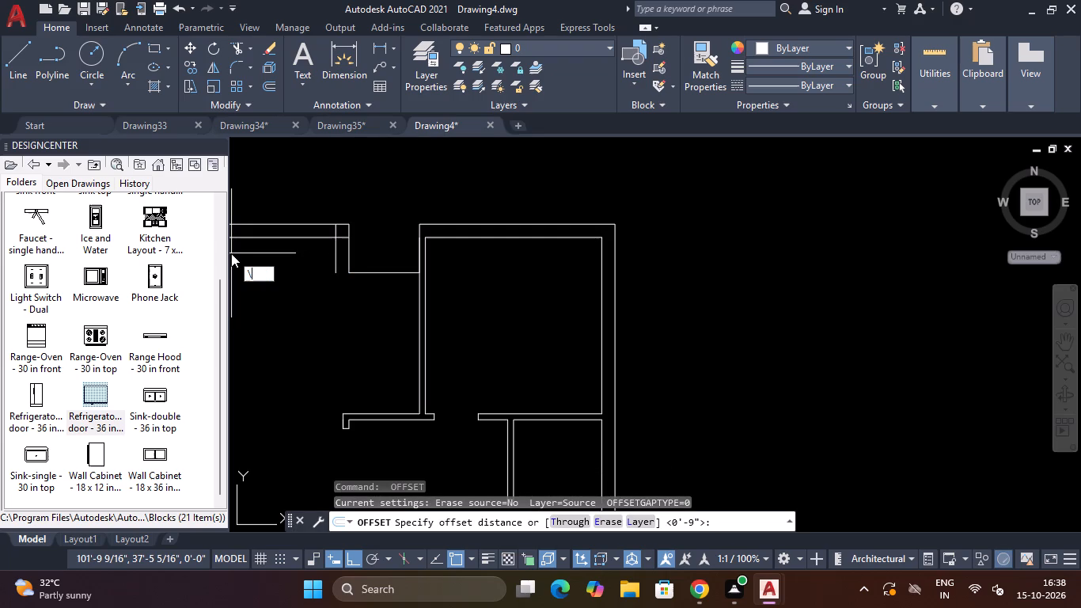
key("Escape")
type("O")
key("space")
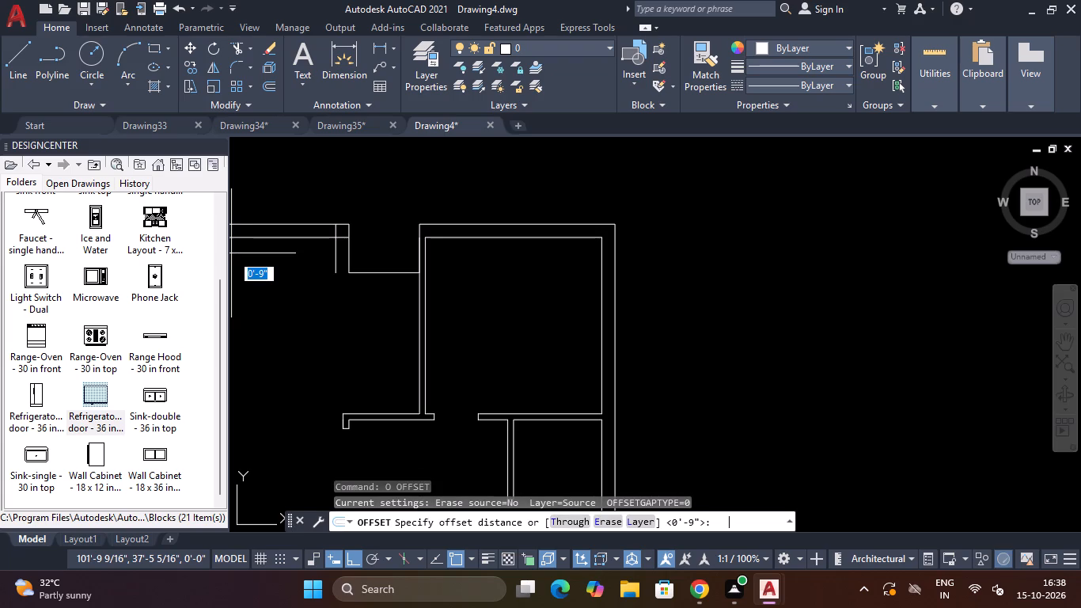
key("Return")
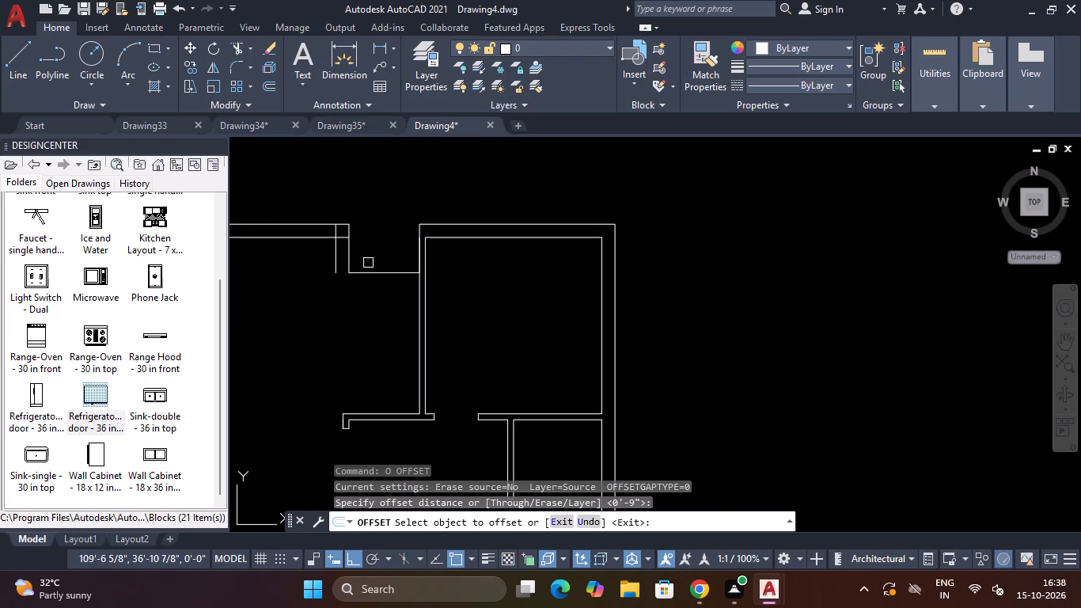
left_click(380, 272)
left_click(374, 301)
key("Escape")
key("Escape")
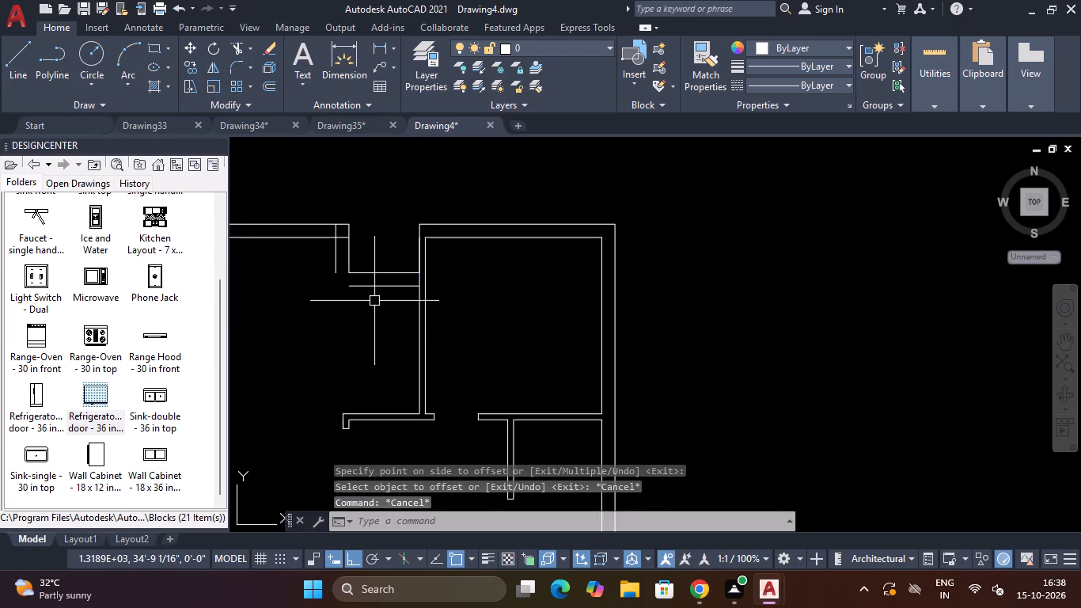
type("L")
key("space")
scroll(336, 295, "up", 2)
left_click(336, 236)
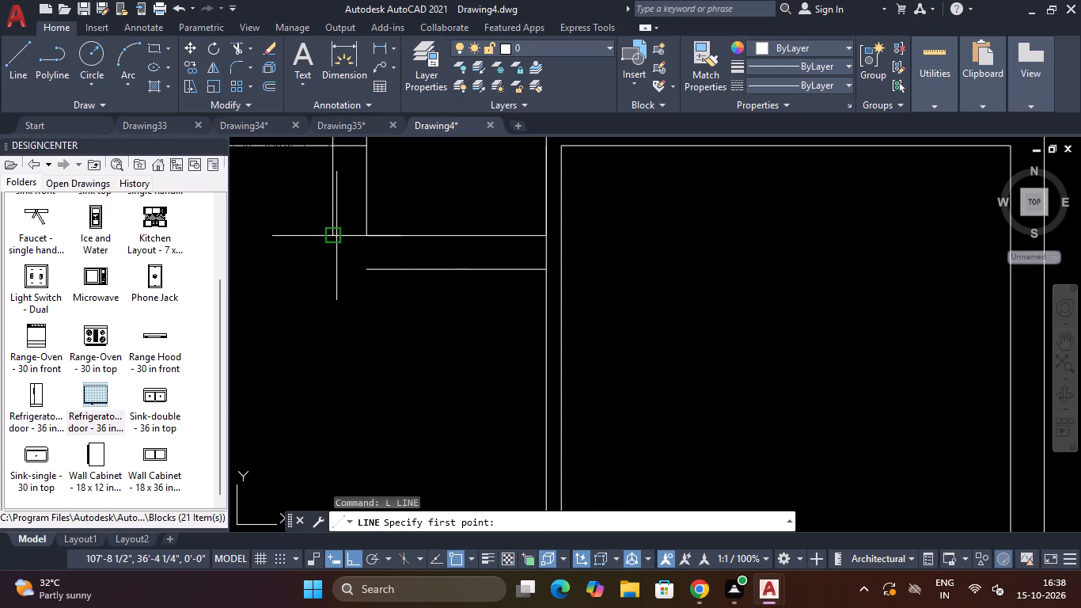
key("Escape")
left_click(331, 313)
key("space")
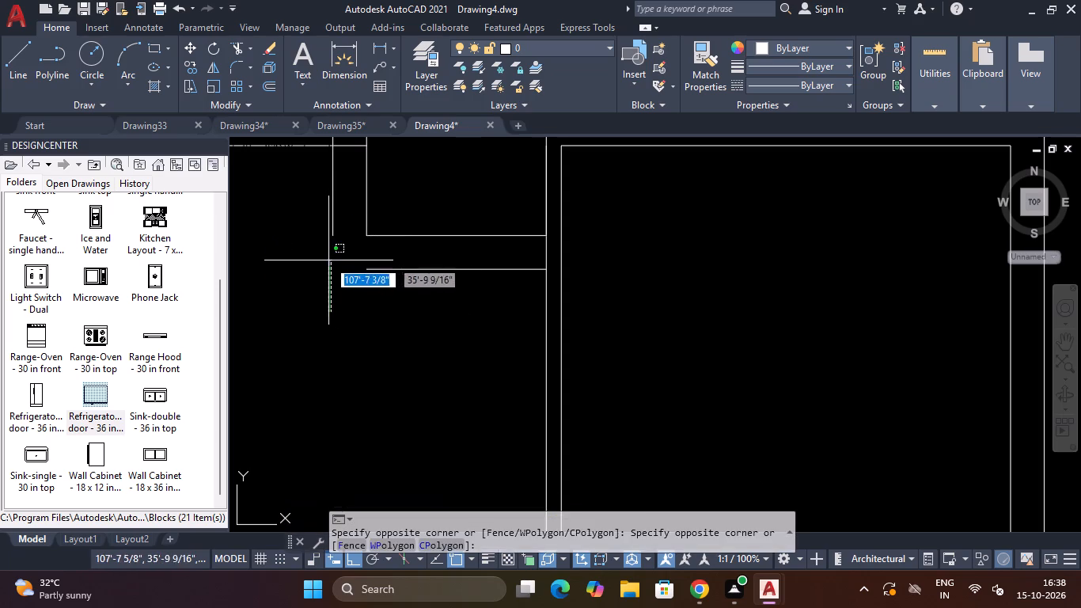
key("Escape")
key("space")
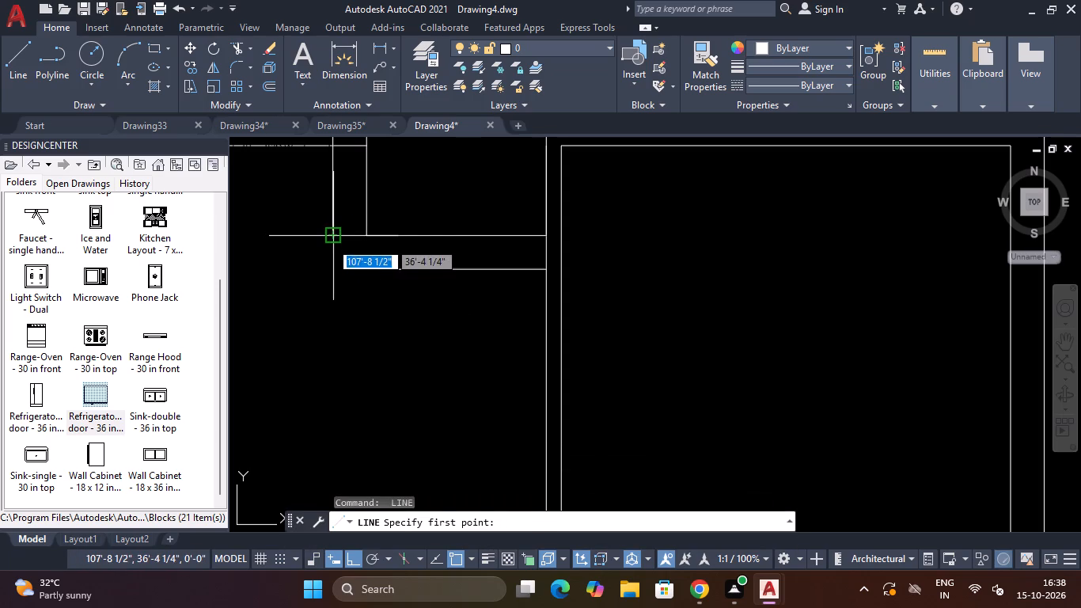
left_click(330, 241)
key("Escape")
Draw a line about 1' long south from the lower end of the west offset line, past the south offset line.
scroll(320, 241, "up", 4)
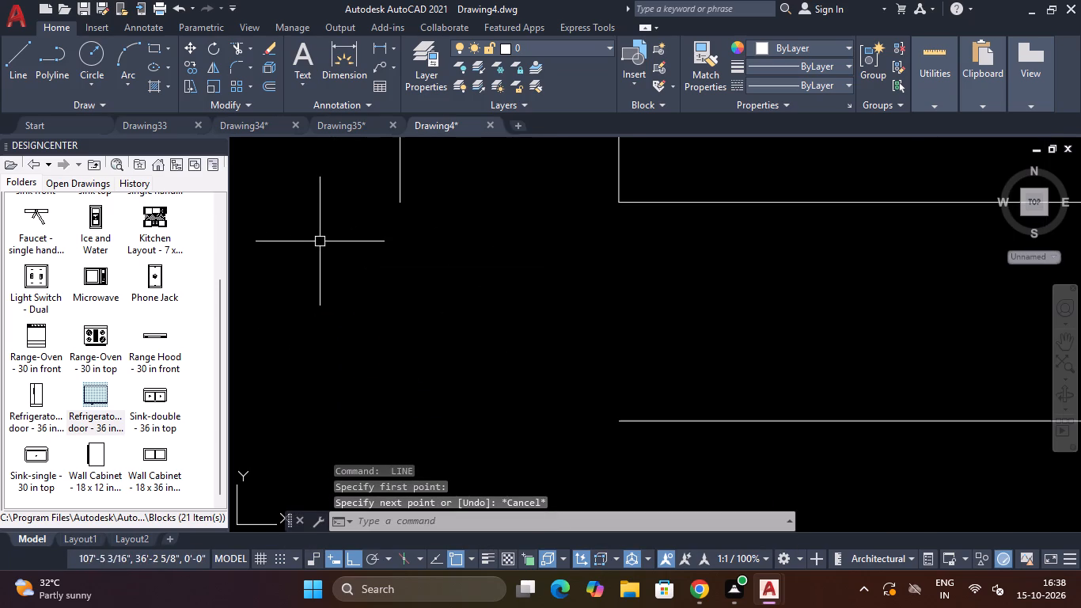
key("space")
left_click(399, 203)
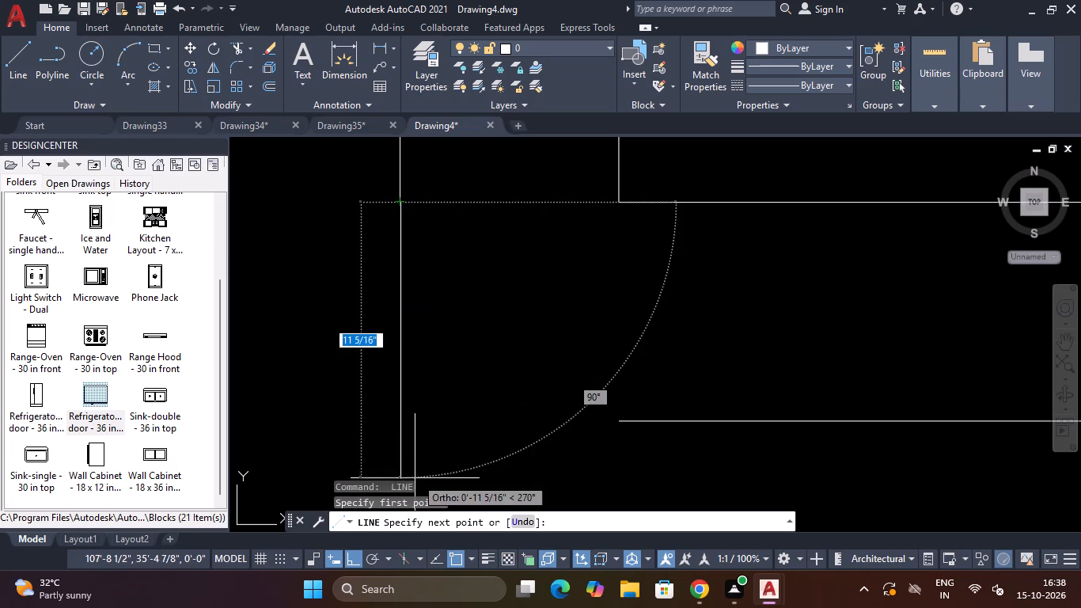
scroll(412, 438, "down", 3)
left_click(411, 453)
key("Escape")
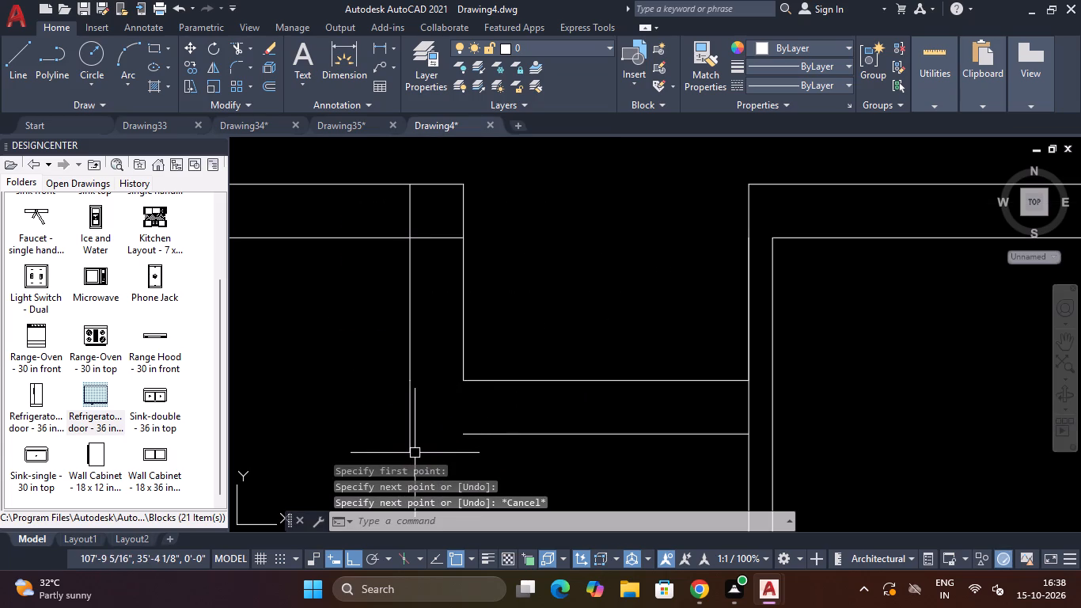
Extend the south offset line west to the new line and trim the overhang below it to close the recess wall's outer corner.
type("EX")
key("space")
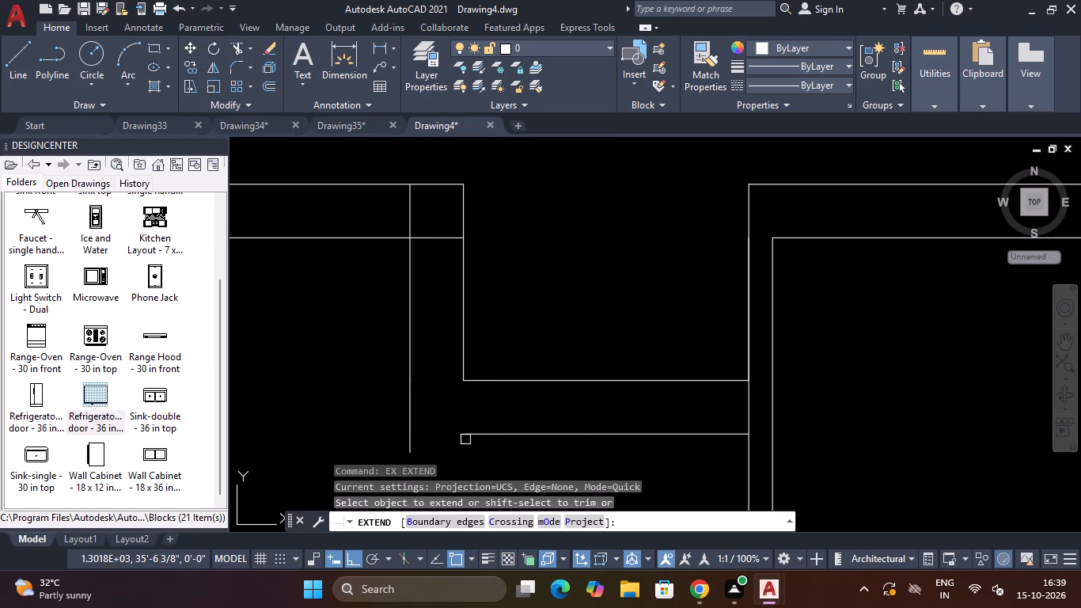
left_click(476, 436)
key("Escape")
type("TR")
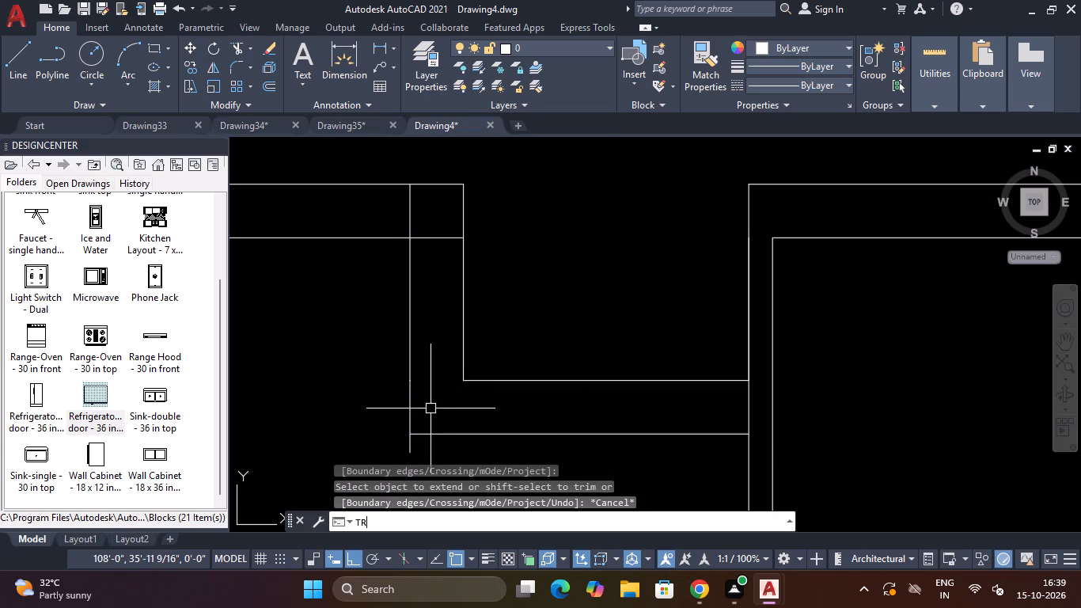
key("space")
scroll(415, 450, "up", 3)
left_click(420, 427)
left_click(358, 419)
scroll(384, 403, "down", 4)
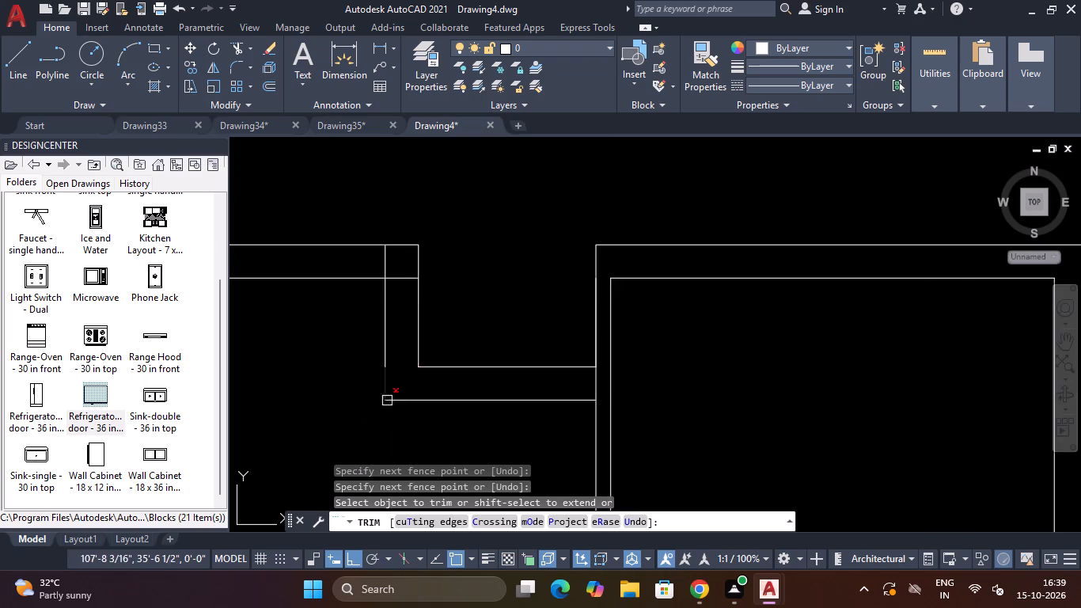
scroll(418, 364, "down", 3)
scroll(443, 367, "up", 2)
key("Escape")
key("Escape")
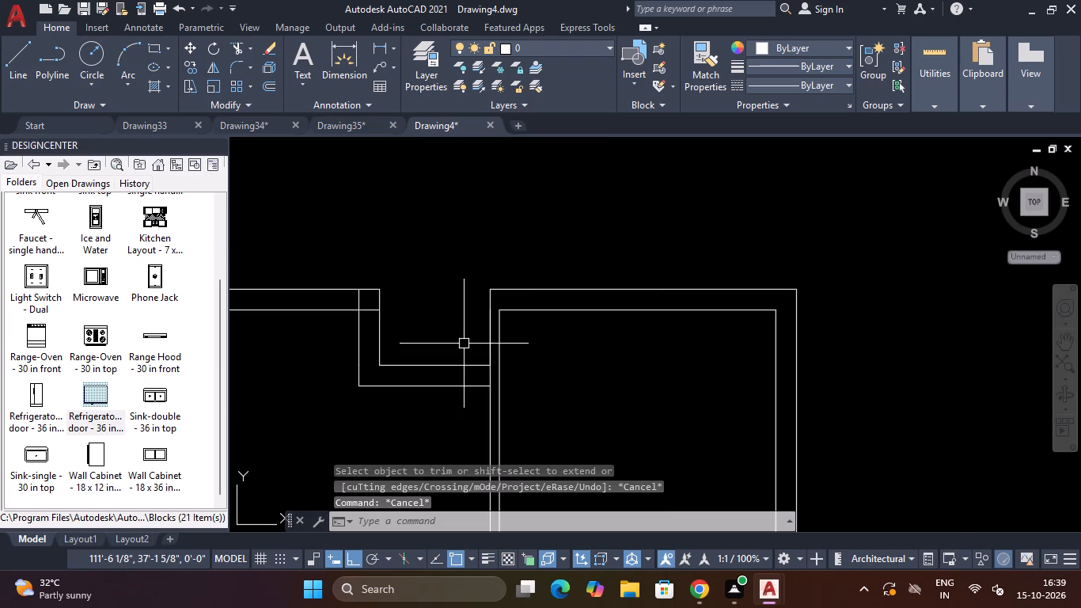
Trim the overlapping wall lines where the north wall meets the recess's west wall to clean up the corner.
key("Escape")
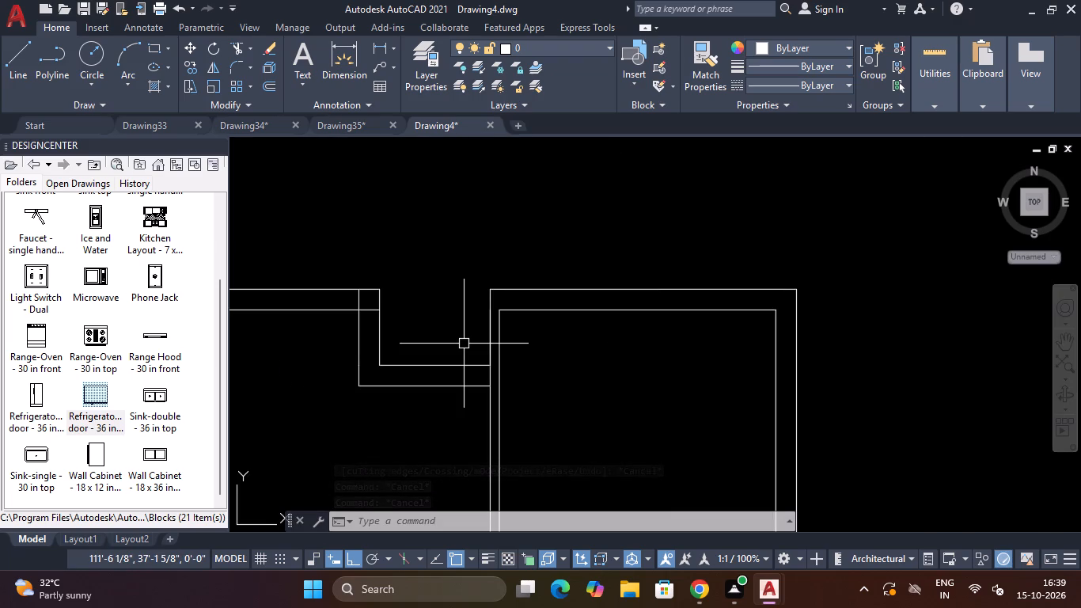
type("TR")
key("space")
scroll(378, 295, "up", 3)
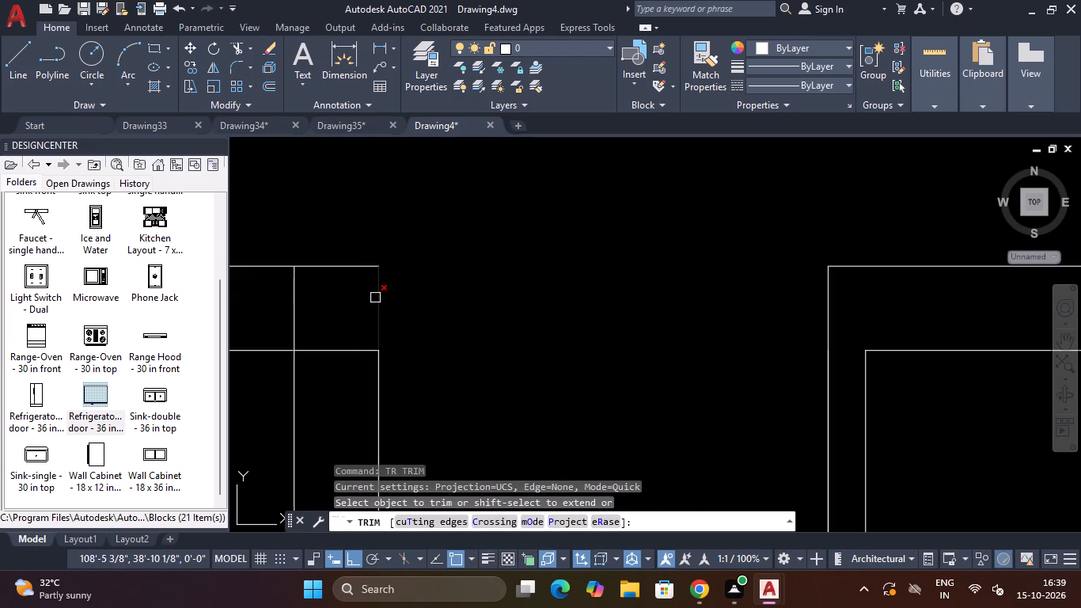
left_click(351, 297)
left_click(233, 302)
left_click(325, 306)
left_click(333, 378)
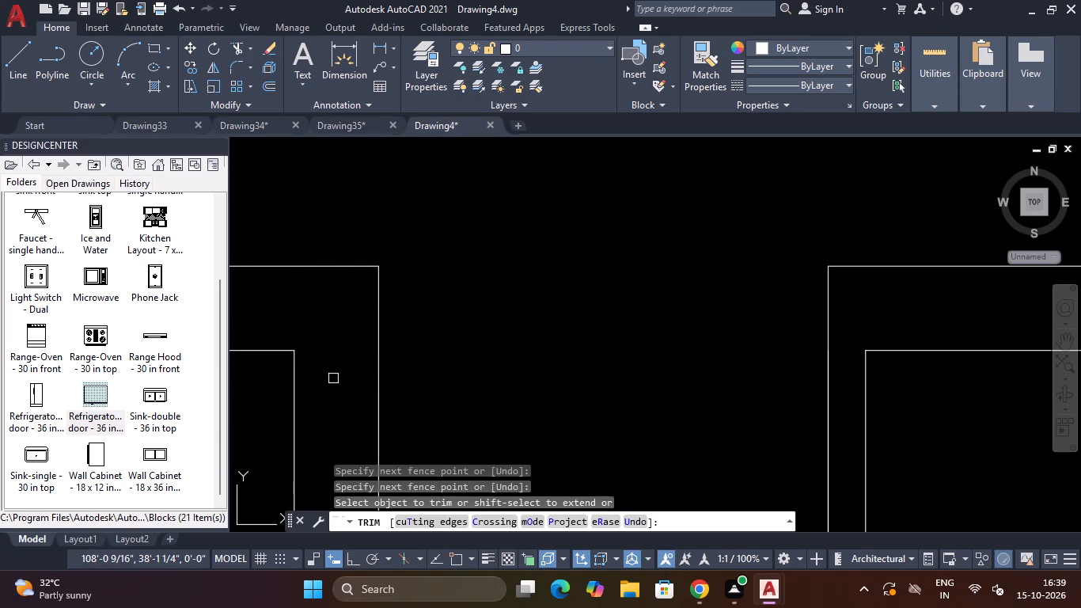
scroll(345, 358, "down", 3)
scroll(408, 340, "down", 1)
key("Escape")
key("Escape")
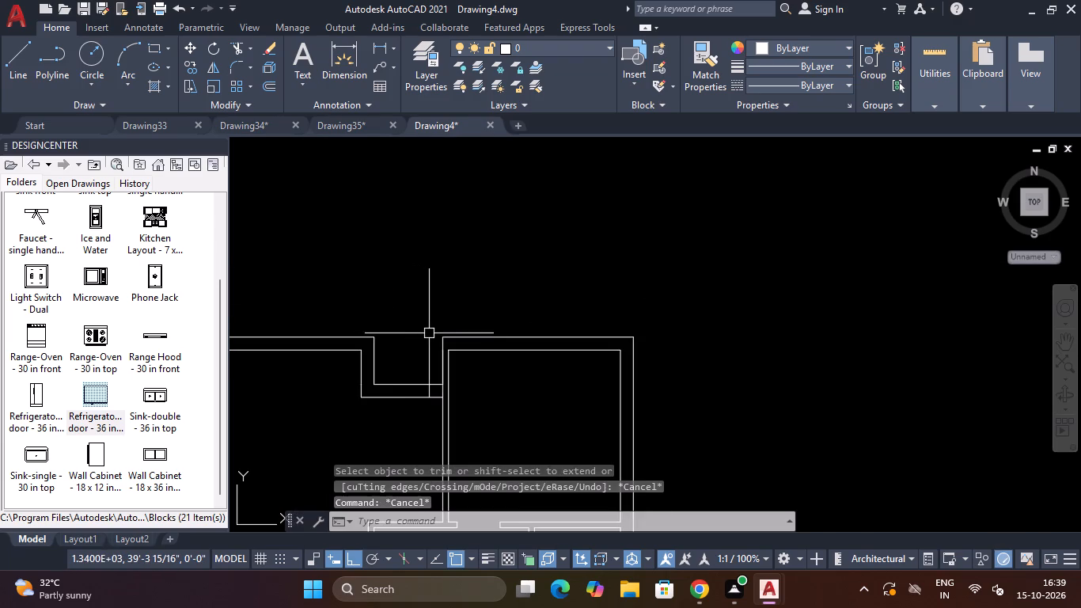
Draw an outline from the recess's northwest corner 3' north, 4' east, and back south to the north wall's outer corner.
type("L")
key("space")
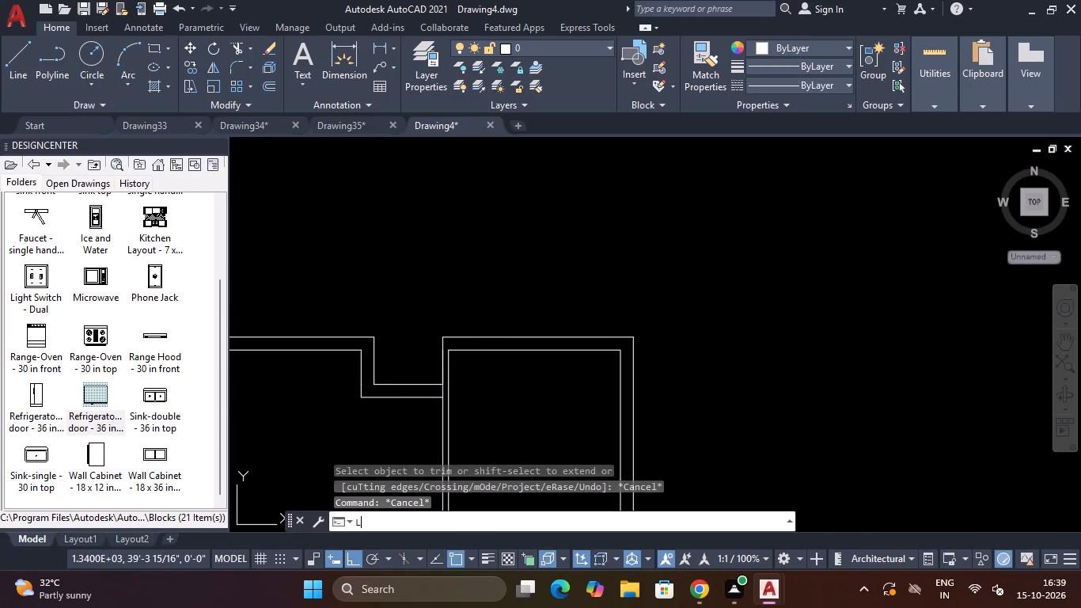
left_click(375, 336)
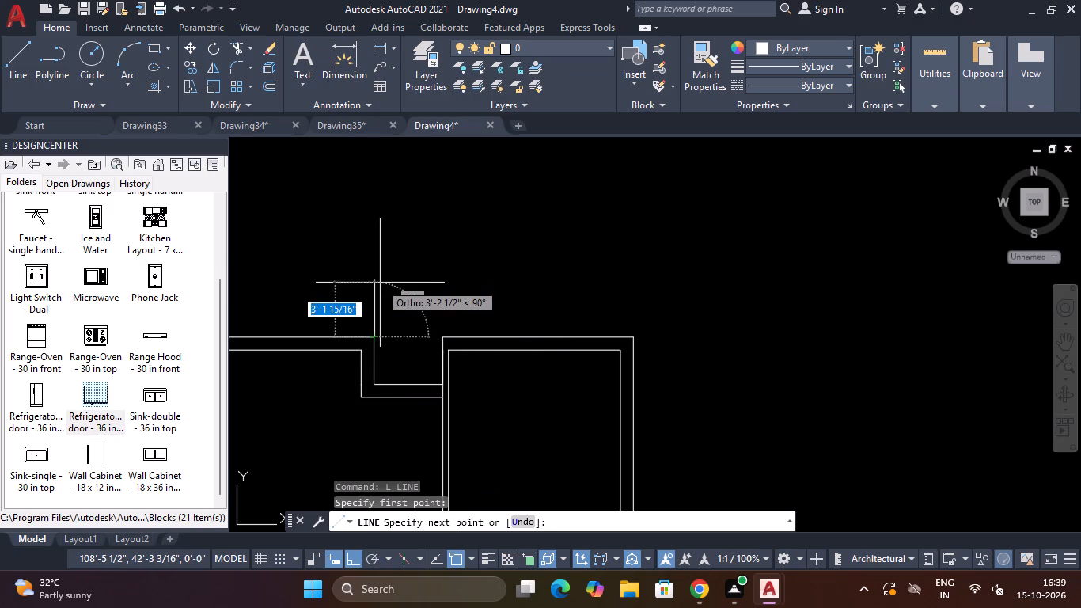
type("3'")
key("Return")
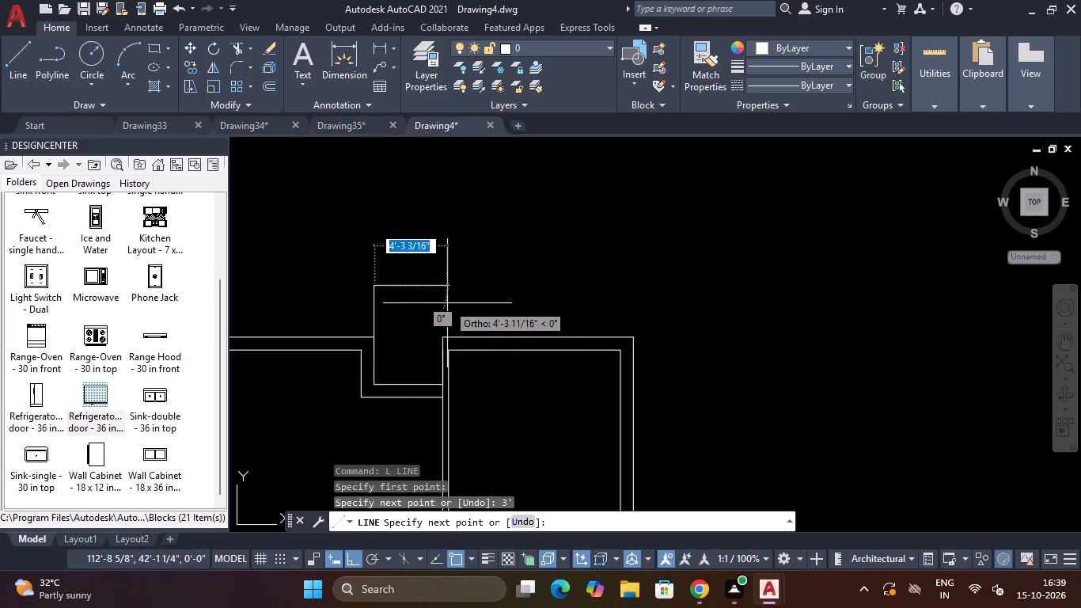
type("4'")
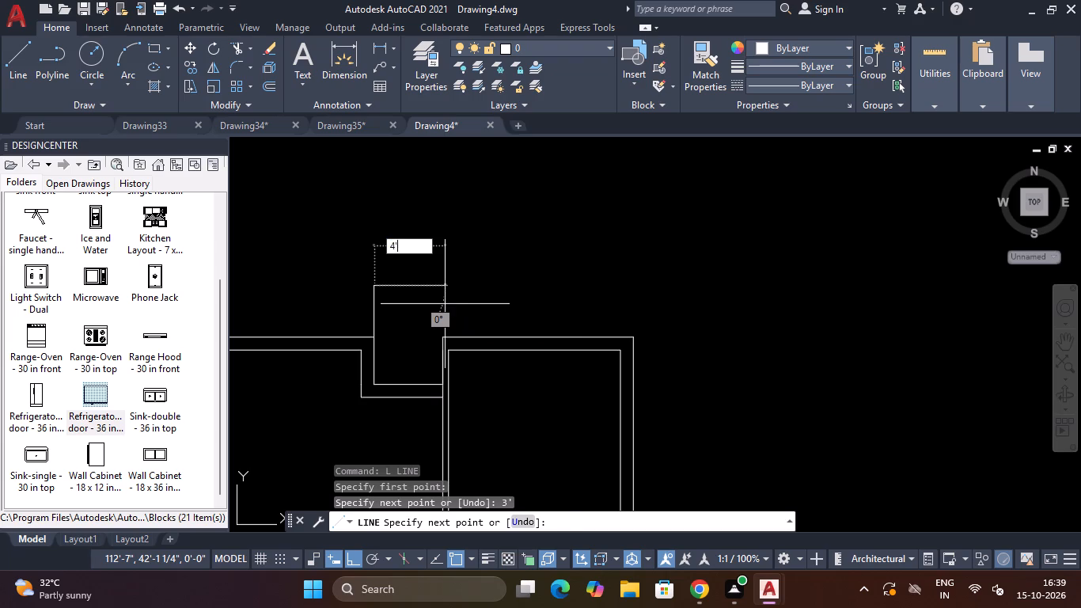
key("Return")
left_click(442, 336)
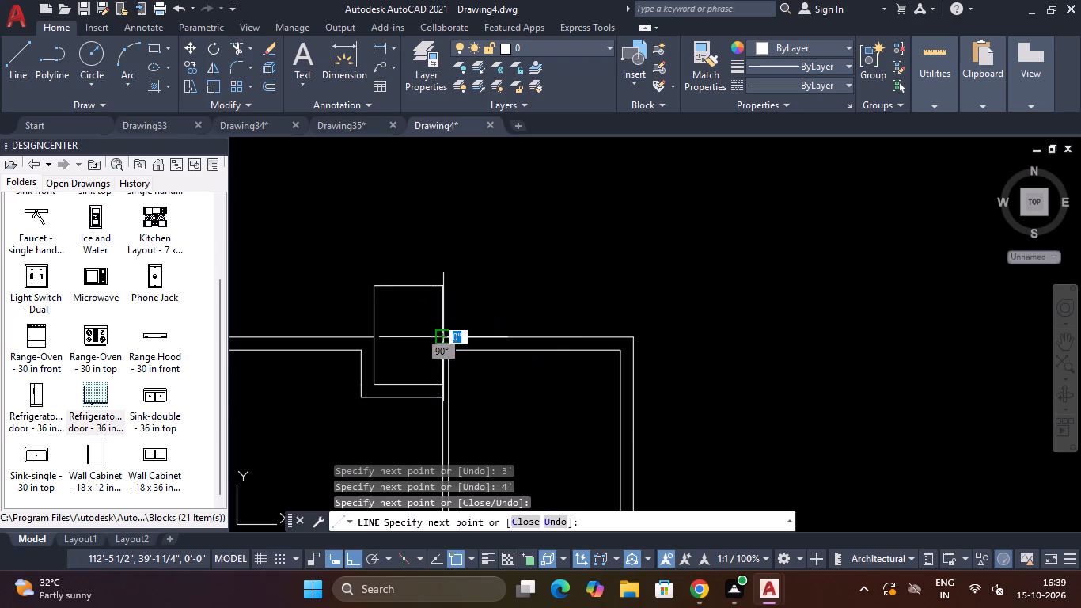
key("Escape")
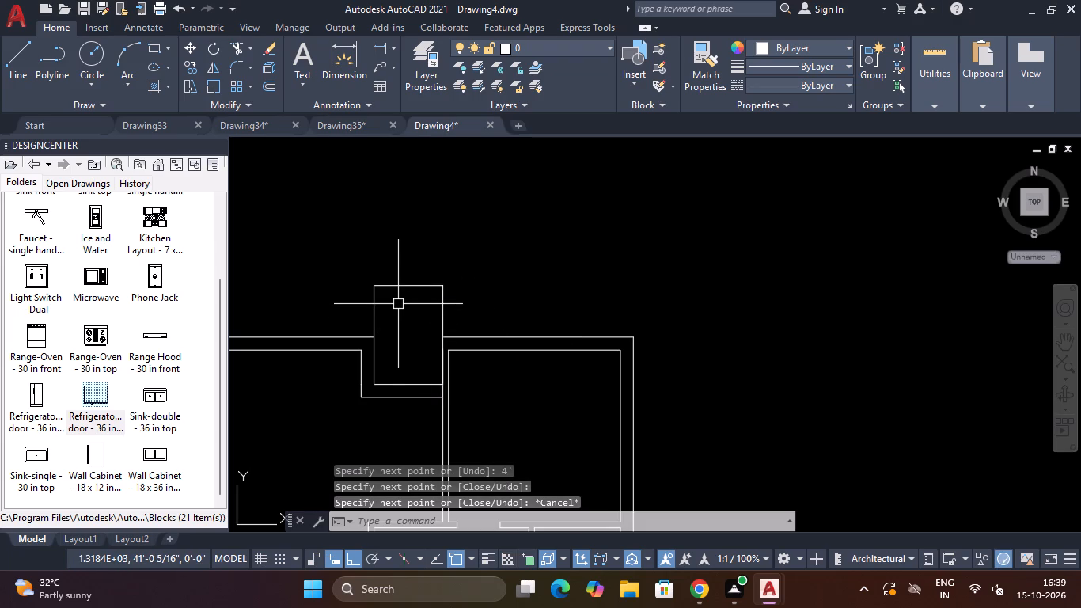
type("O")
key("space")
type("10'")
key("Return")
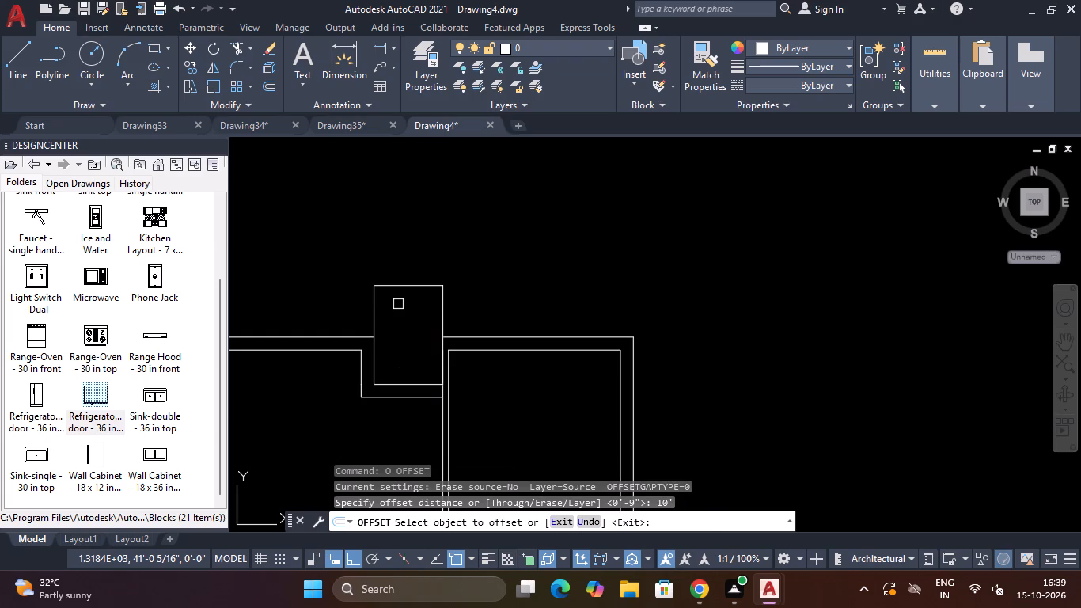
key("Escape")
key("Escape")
Offset the north edge of the new entry outline 10" south twice in succession to form step lines.
type("O")
key("space")
type("10\"")
key("Return")
left_click_drag(408, 286, 407, 294)
left_click(400, 333)
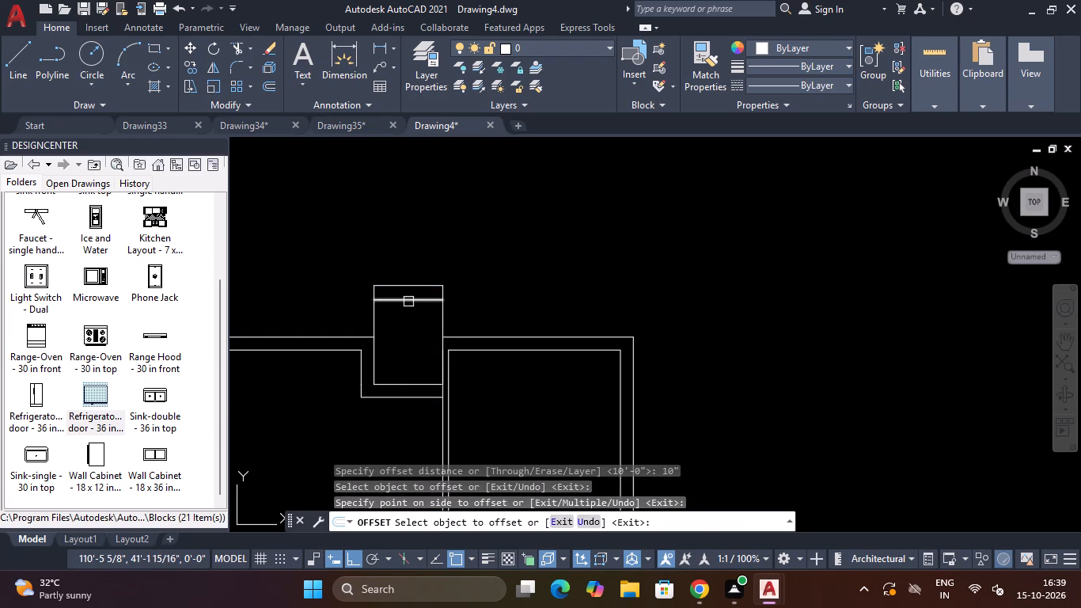
left_click_drag(408, 302, 408, 313)
left_click(401, 358)
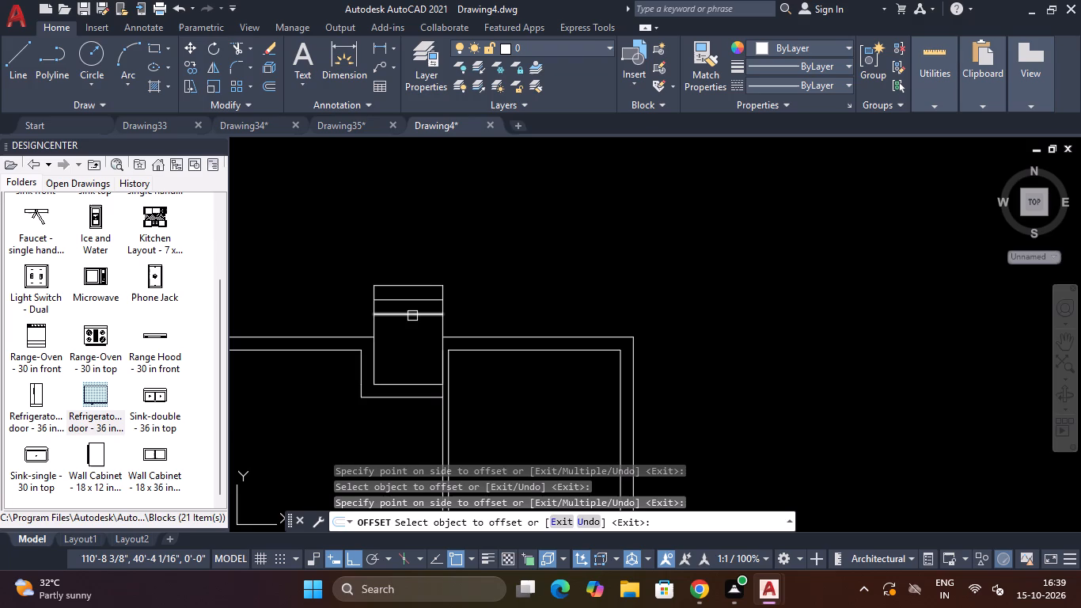
key("Escape")
key("Escape")
Draw a line across the recess's 9" south wall from the midpoint of its north face to its south face.
scroll(398, 333, "down", 3)
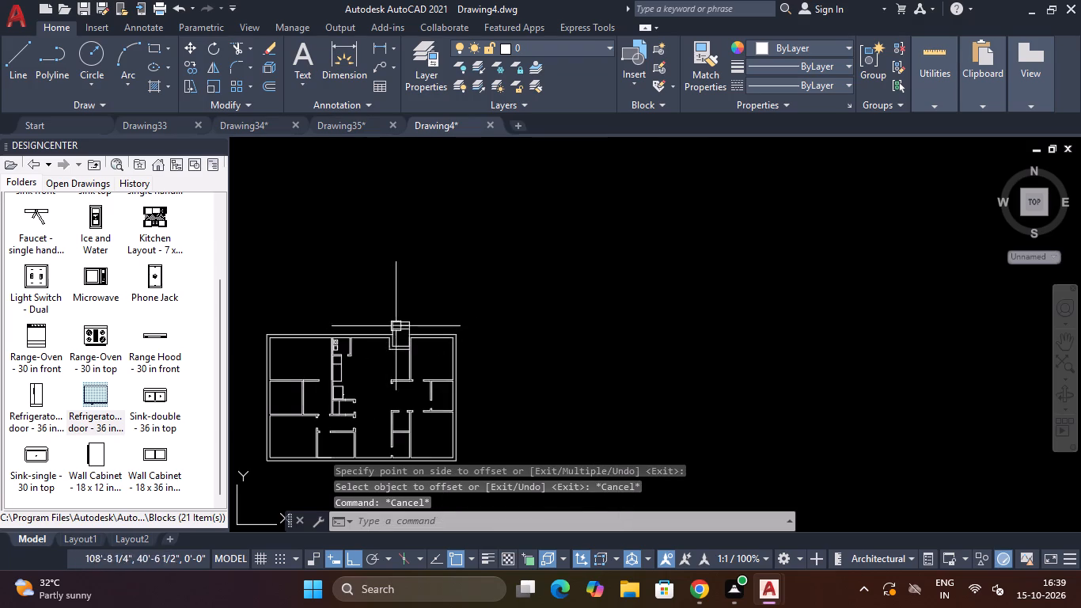
scroll(411, 315, "up", 3)
scroll(370, 377, "down", 3)
scroll(328, 426, "up", 1)
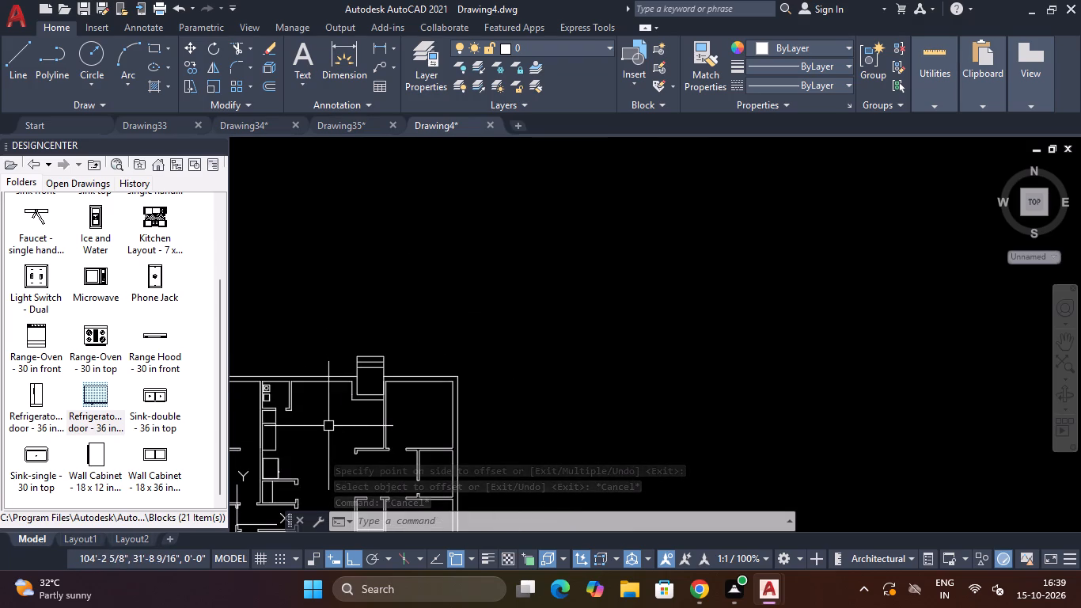
scroll(339, 427, "up", 2)
scroll(339, 427, "down", 2)
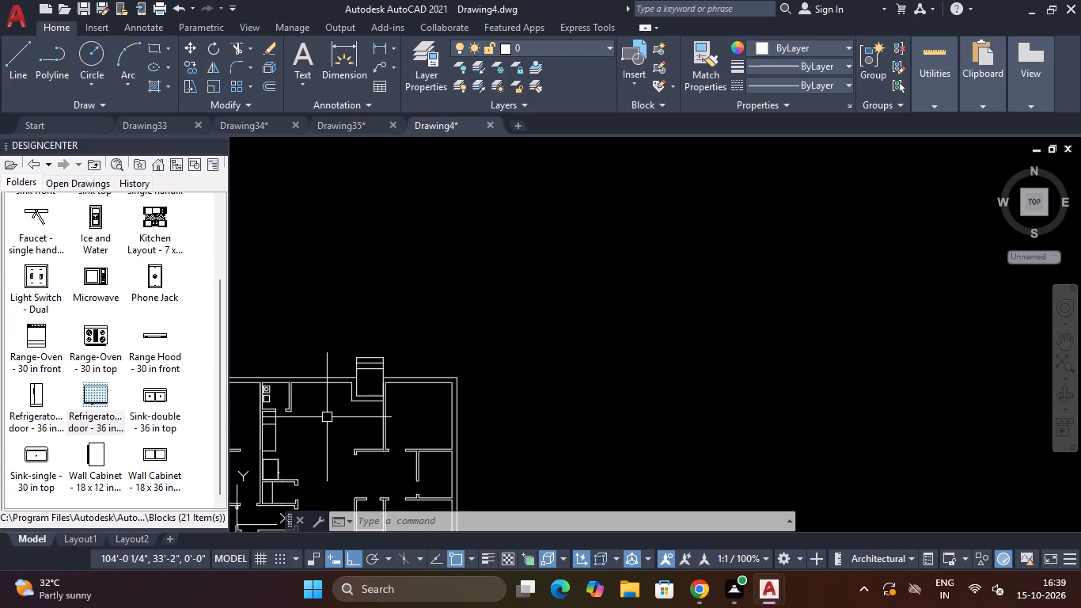
scroll(371, 386, "up", 4)
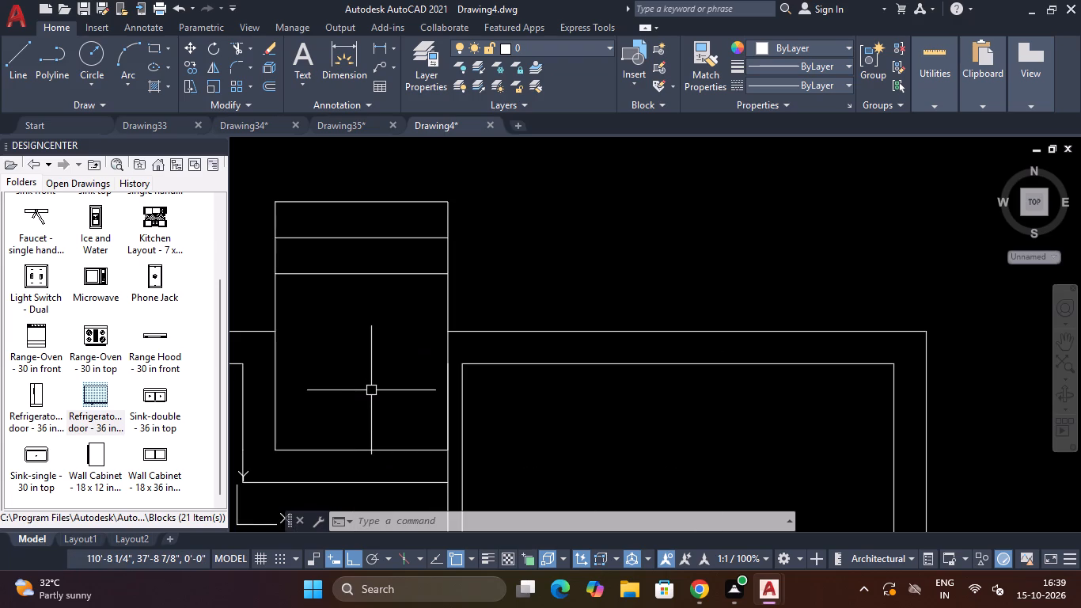
type("L")
key("space")
left_click(363, 448)
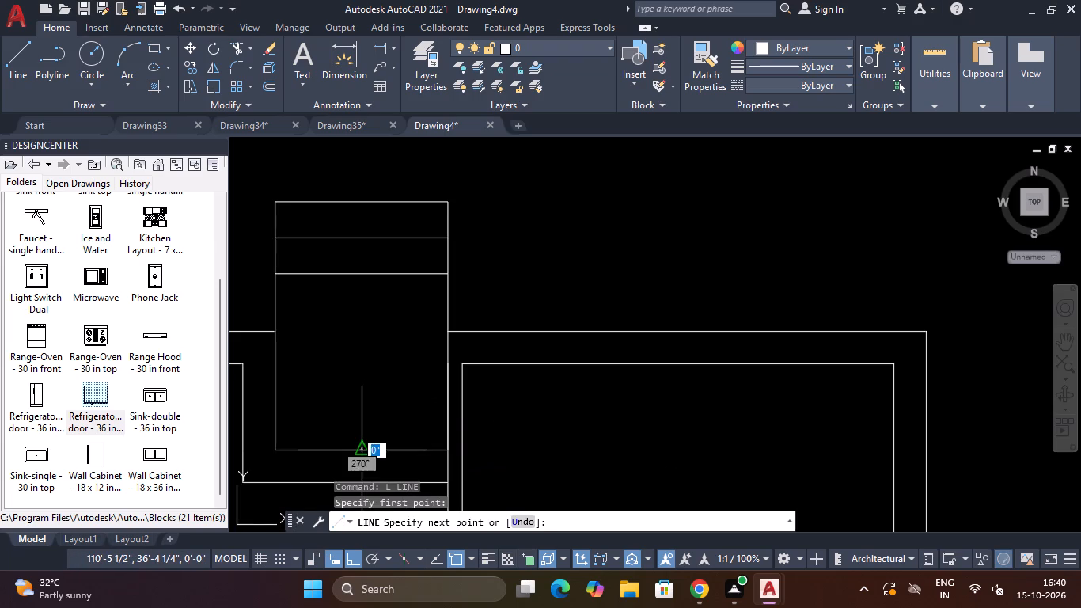
left_click(362, 479)
key("Escape")
Offset the line across the recess's south wall 1' to the east and 1' to the west.
scroll(381, 427, "down", 4)
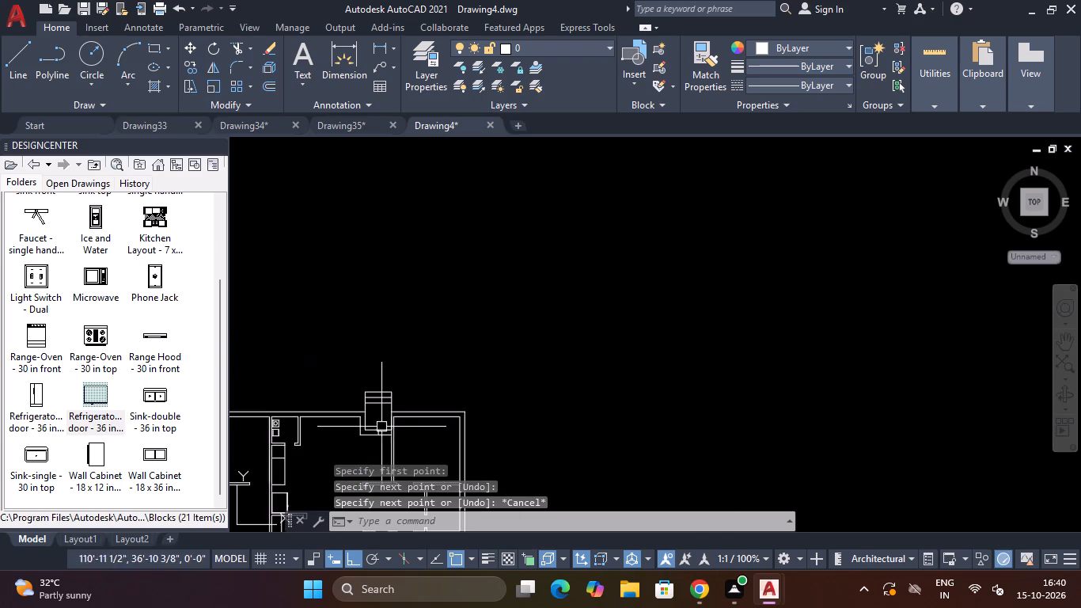
scroll(377, 443, "up", 2)
key("Escape")
key("Escape")
type("O")
key("space")
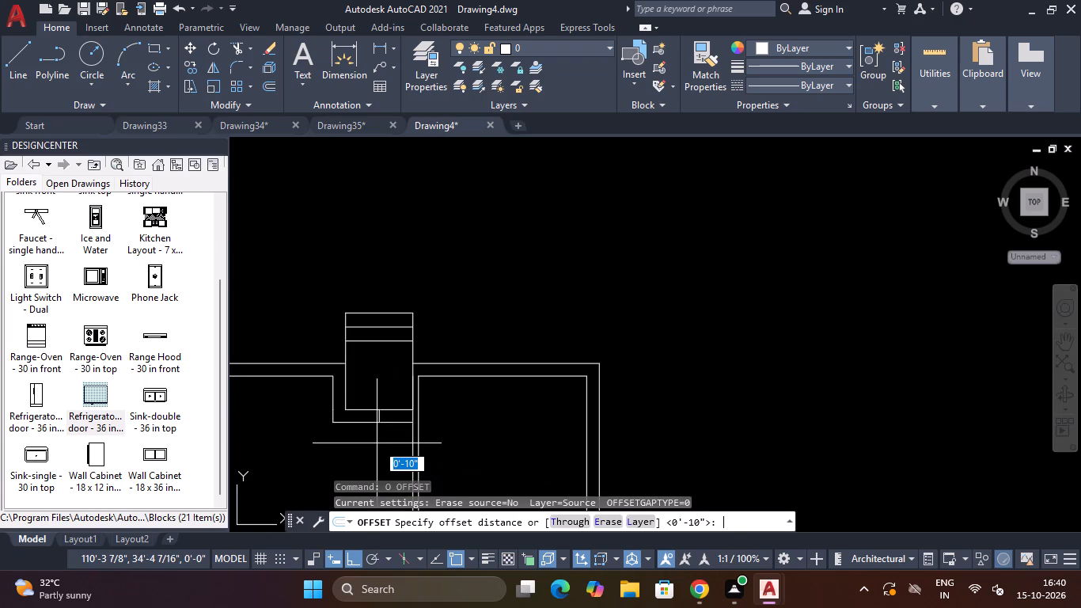
key("2")
key("BackSpace")
type("1'")
key("Return")
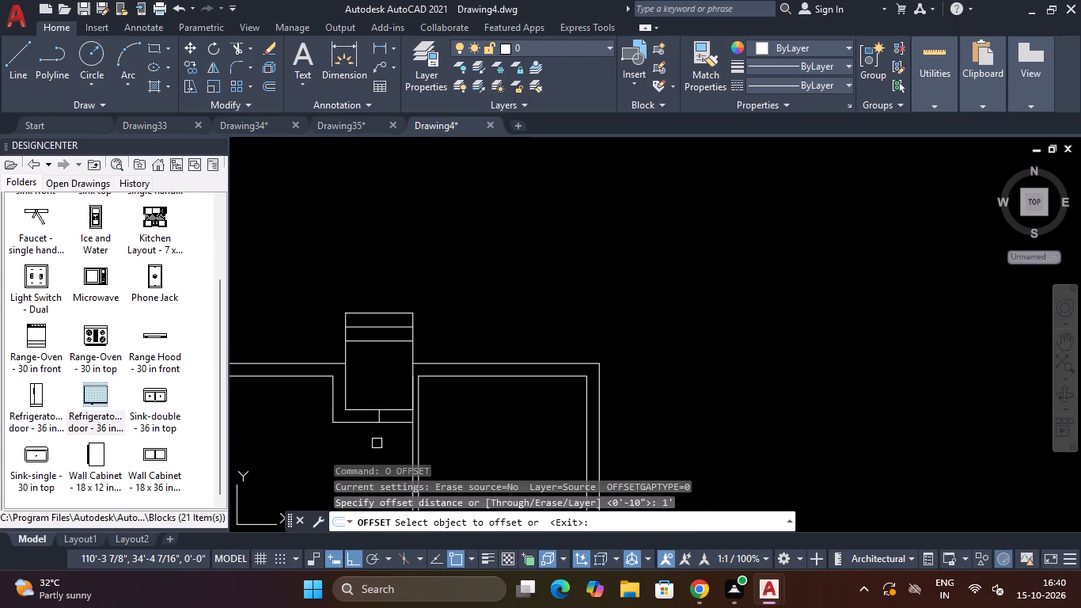
scroll(376, 437, "up", 2)
left_click(381, 393)
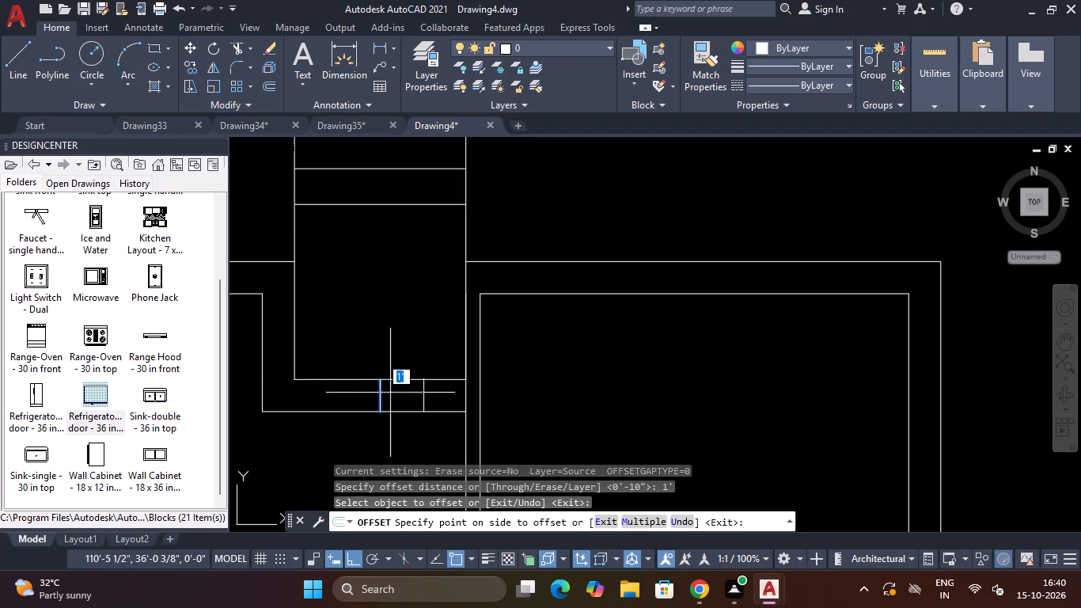
left_click(402, 393)
left_click(377, 399)
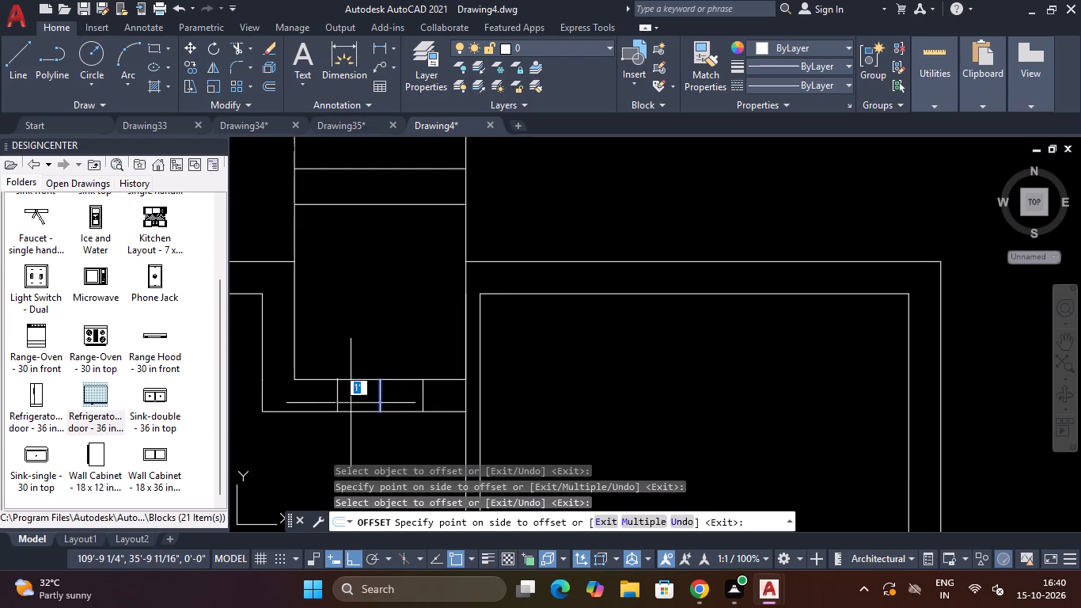
left_click(350, 404)
key("Escape")
Trim both wall faces between the two offset lines and remove the middle line to open a 2' doorway.
type("TR")
key("space")
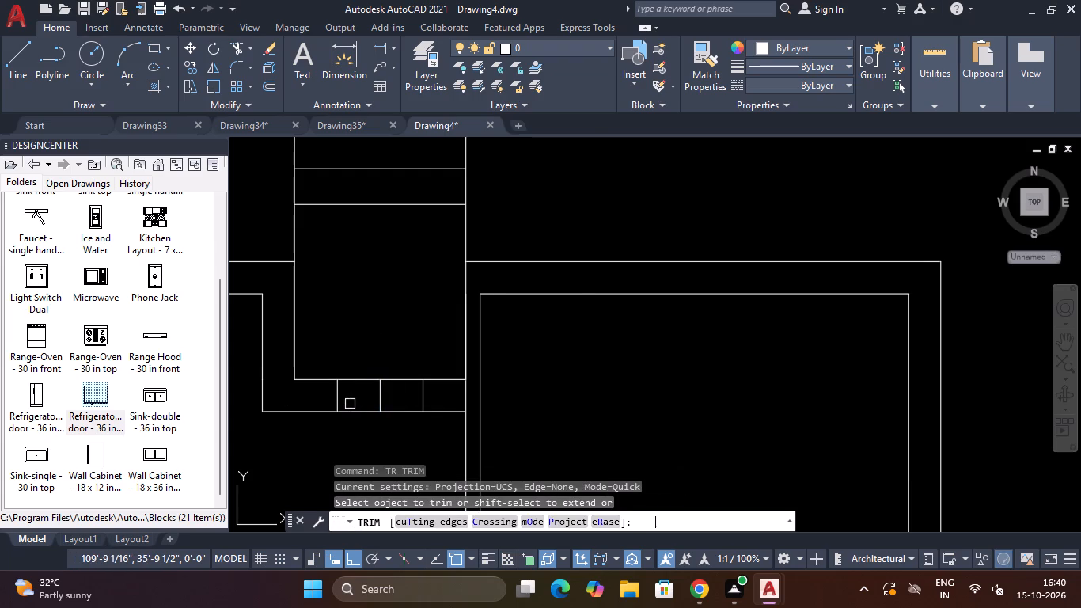
left_click(363, 434)
left_click(374, 346)
left_click_drag(393, 348, 392, 356)
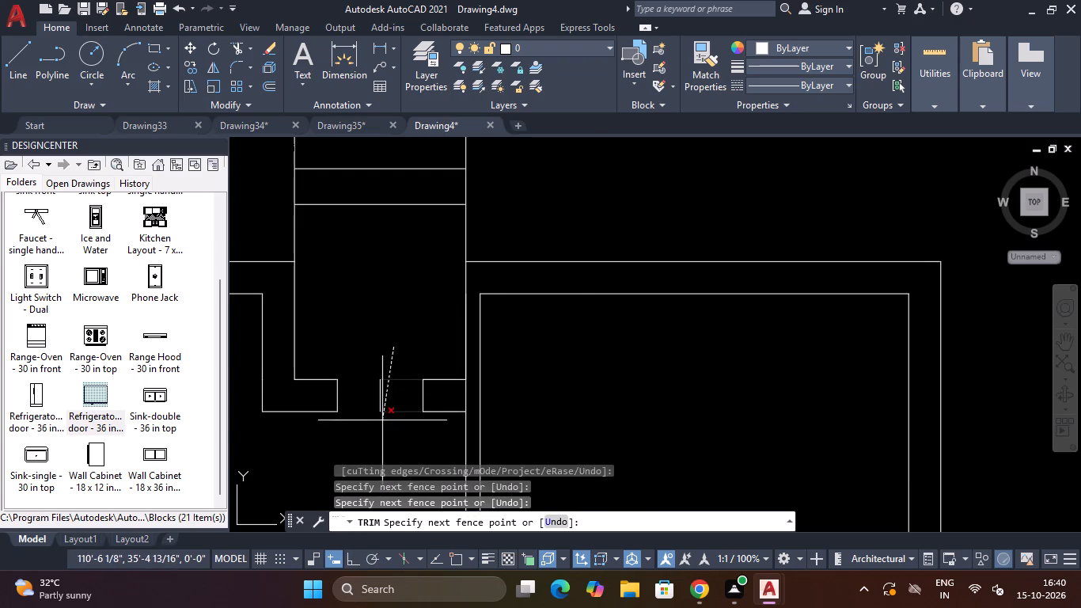
left_click(384, 421)
left_click(396, 387)
left_click(376, 387)
scroll(377, 386, "down", 3)
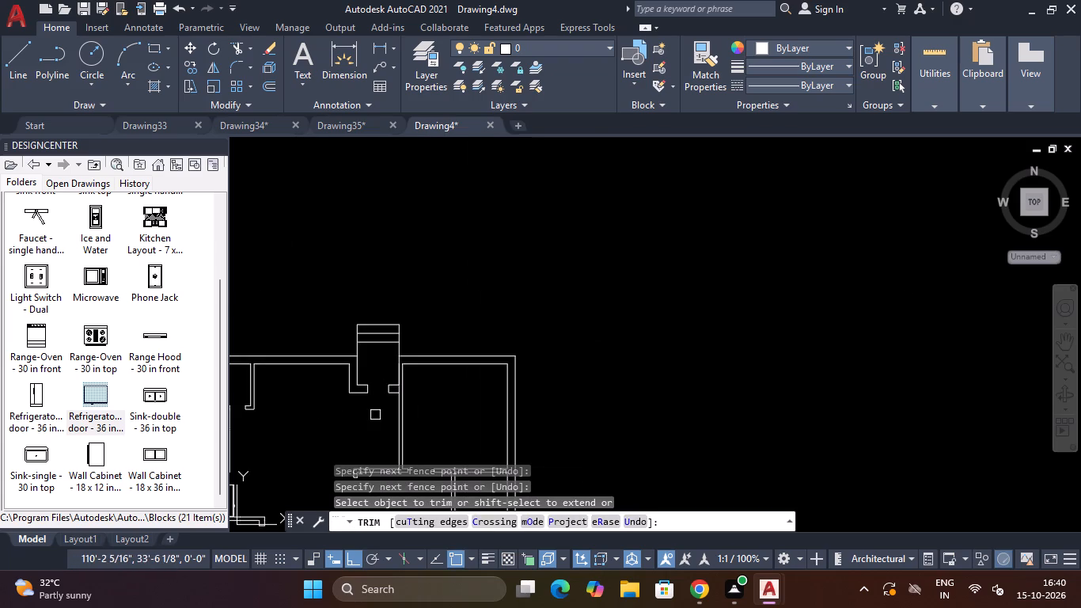
scroll(375, 415, "down", 1)
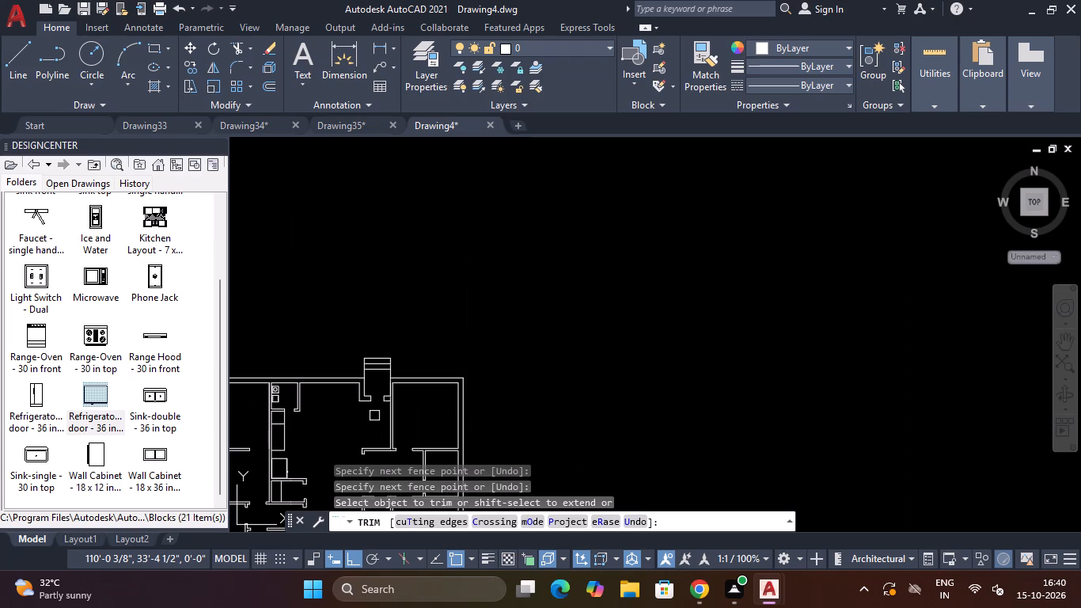
key("Escape")
key("Escape")
key("Escape")
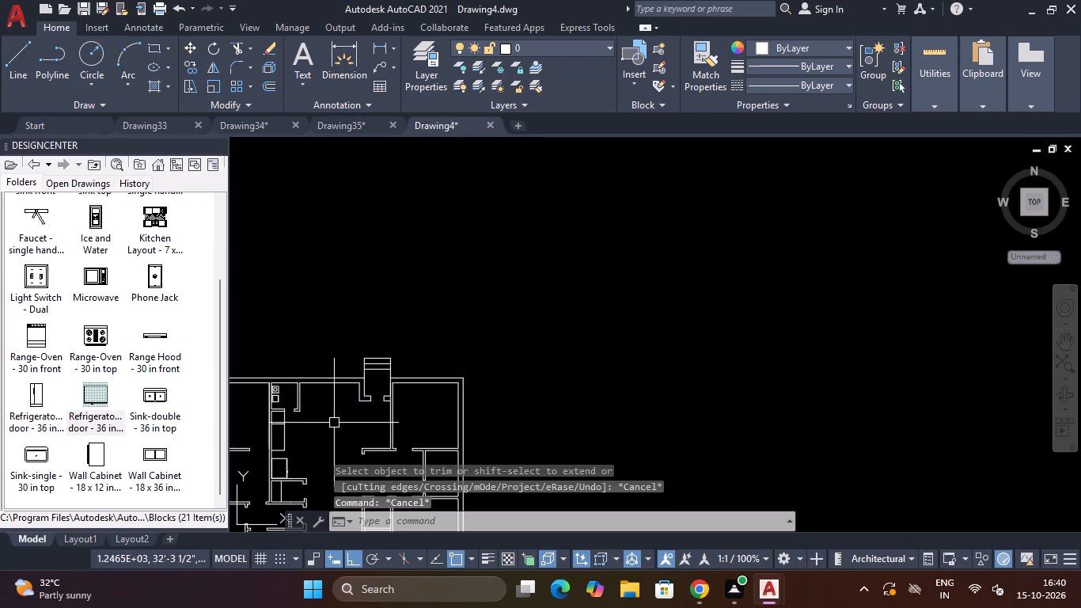
key("Escape")
Offset the inner face of the north wall west of the recess 2' to the south.
type("O")
key("space")
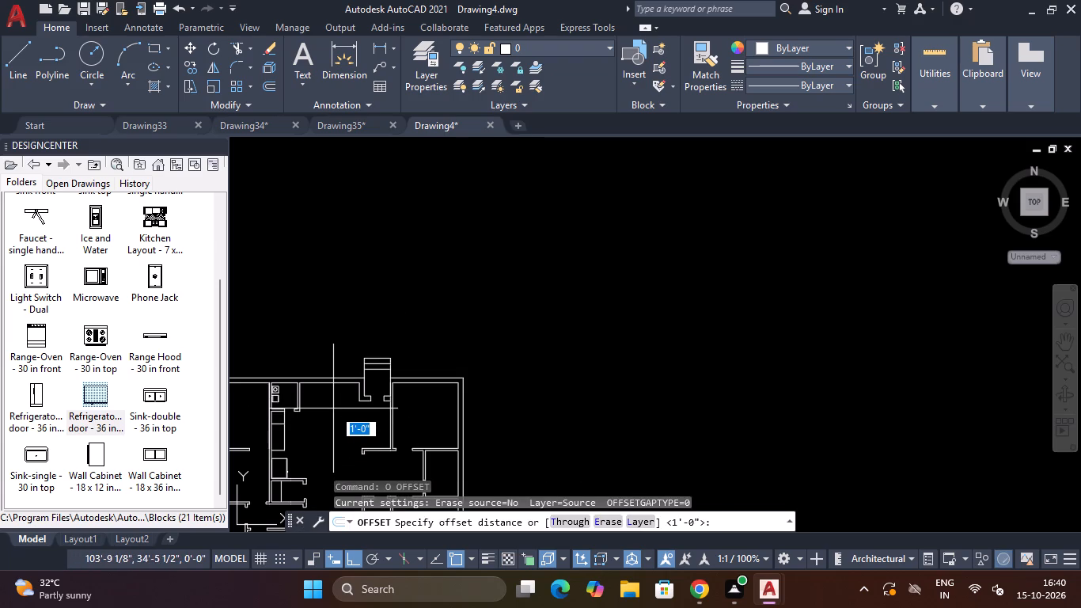
type("2'")
key("Return")
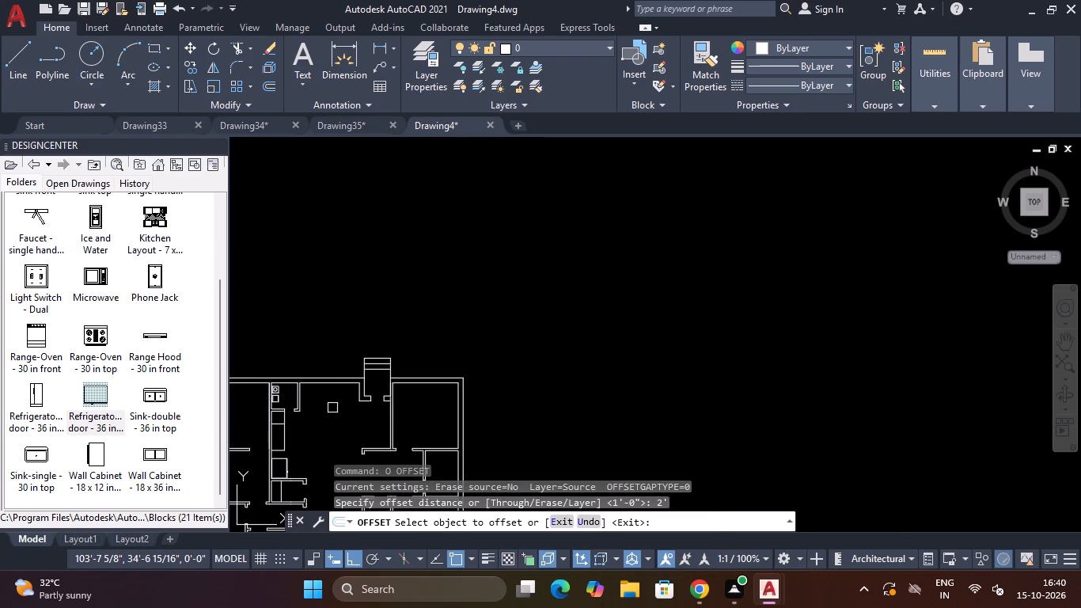
scroll(328, 402, "up", 2)
left_click(322, 359)
left_click(322, 389)
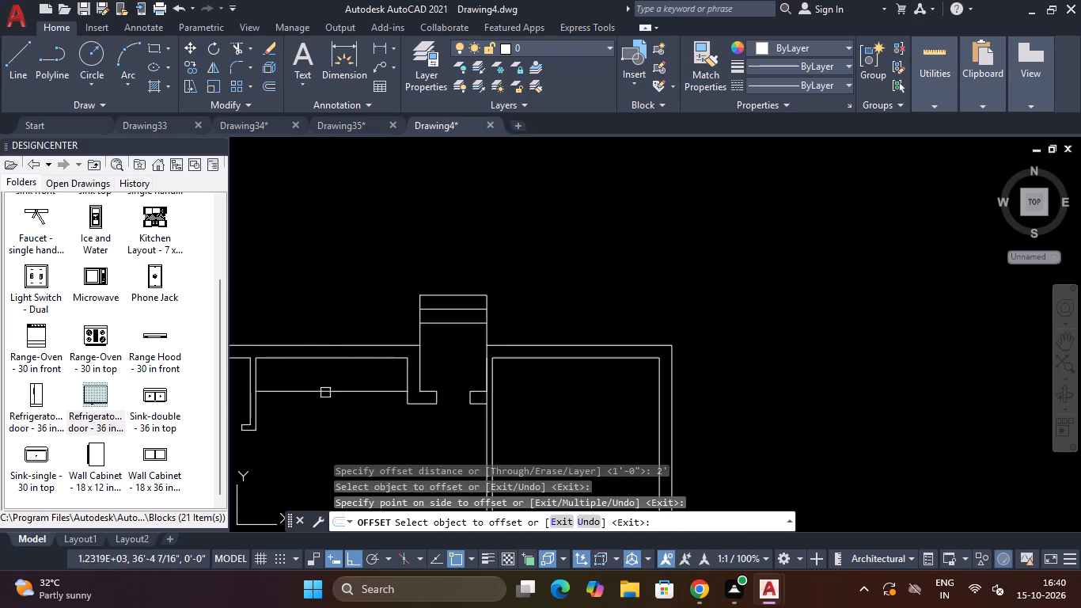
scroll(376, 417, "down", 3)
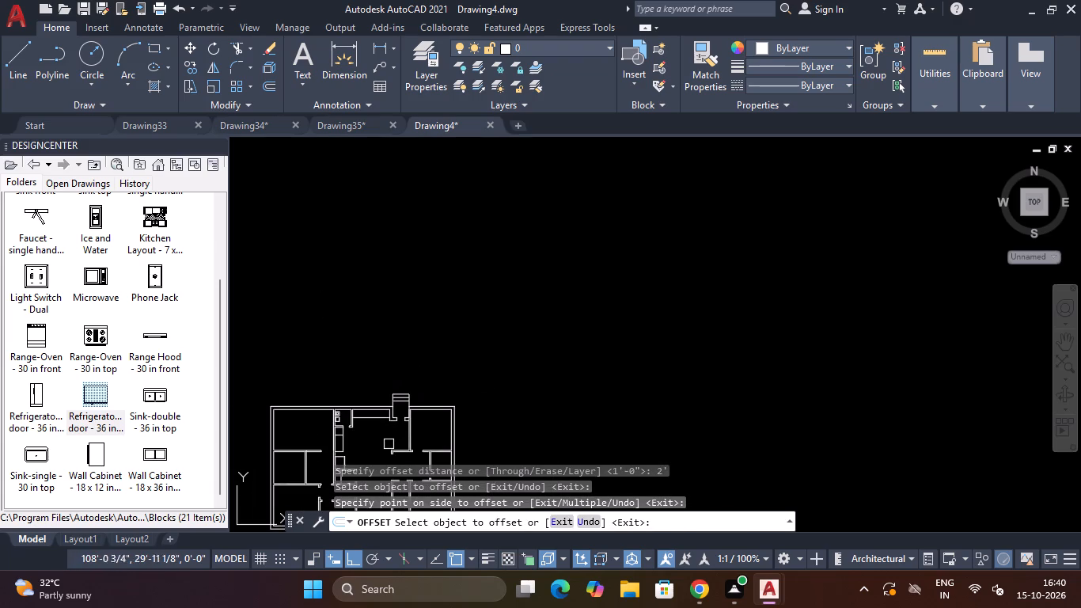
scroll(379, 426, "up", 3)
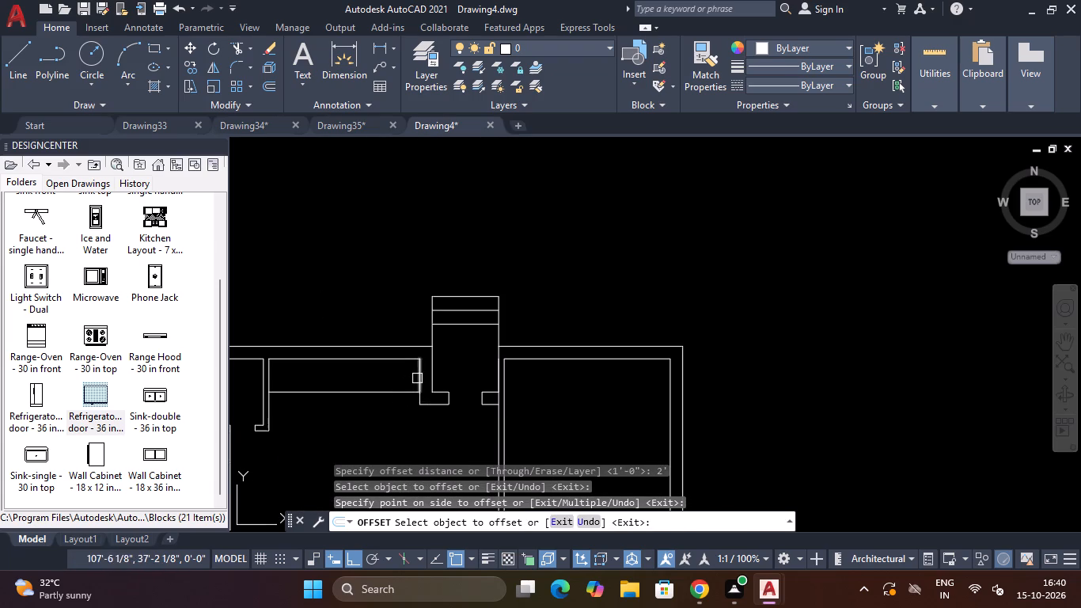
Offset the line of the recess's west wall face 2' to the west, across the north counter strip.
left_click(418, 378)
left_click(391, 378)
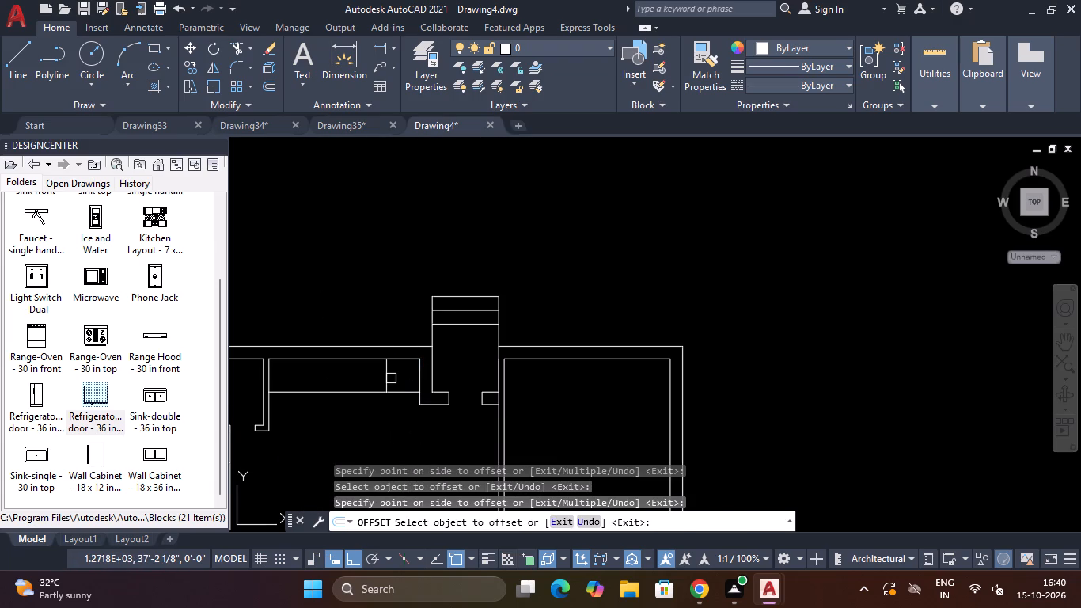
scroll(393, 382, "down", 2)
key("Escape")
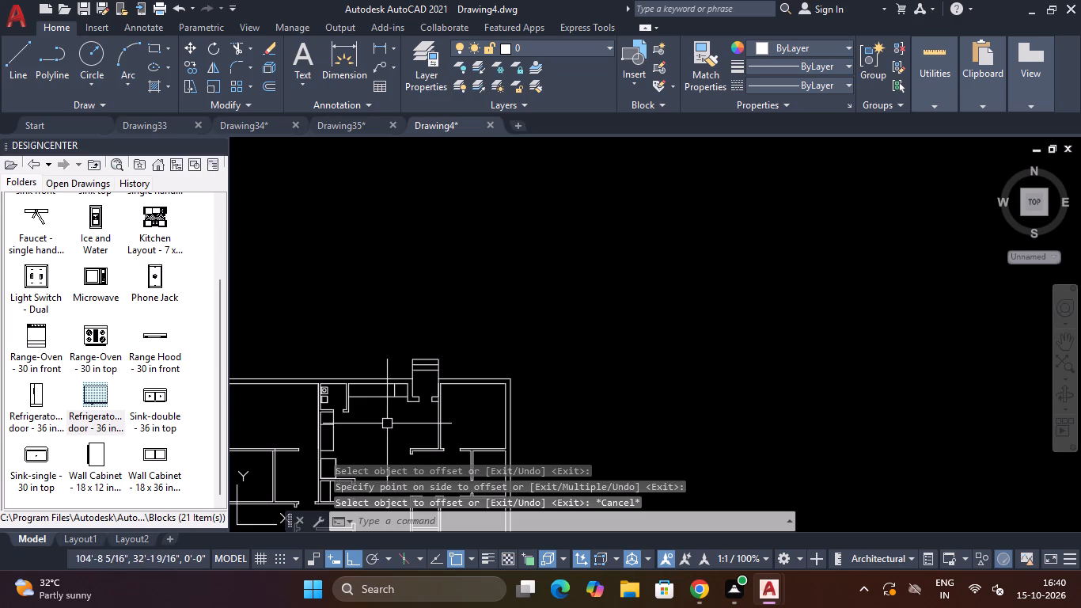
Draw a line about 5'-8" south from where the offset line meets the counter edge, continuing about 6'-2" west.
type("L")
key("space")
scroll(381, 414, "up", 2)
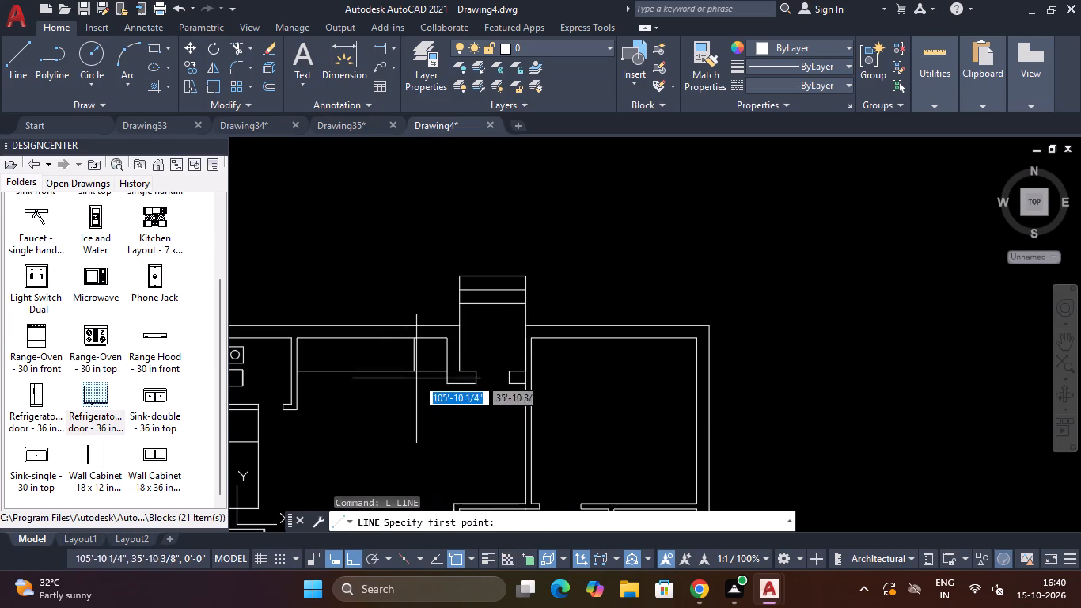
left_click(413, 372)
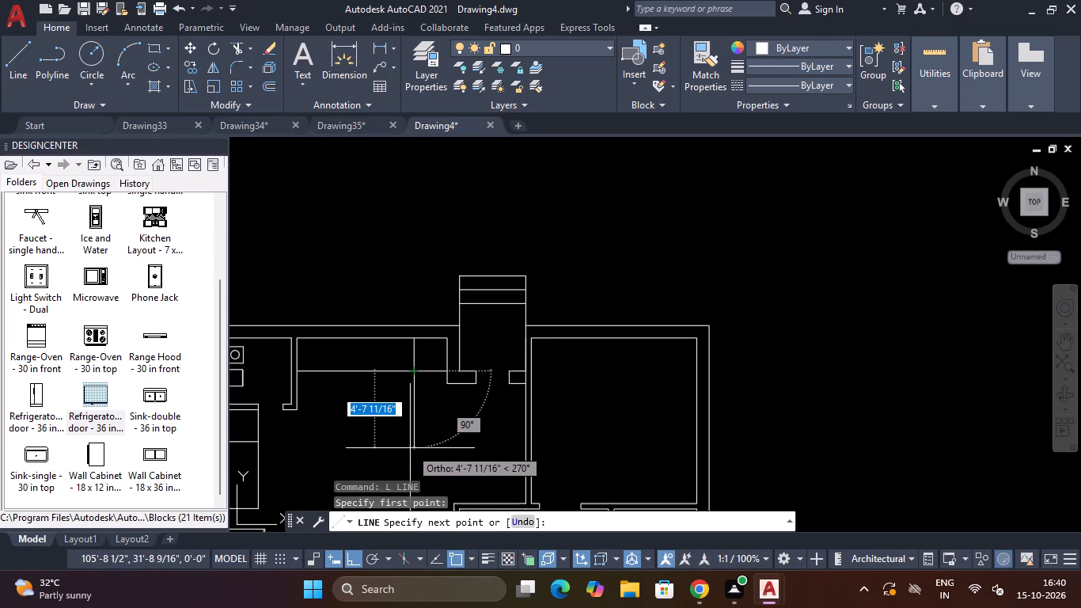
scroll(410, 448, "down", 1)
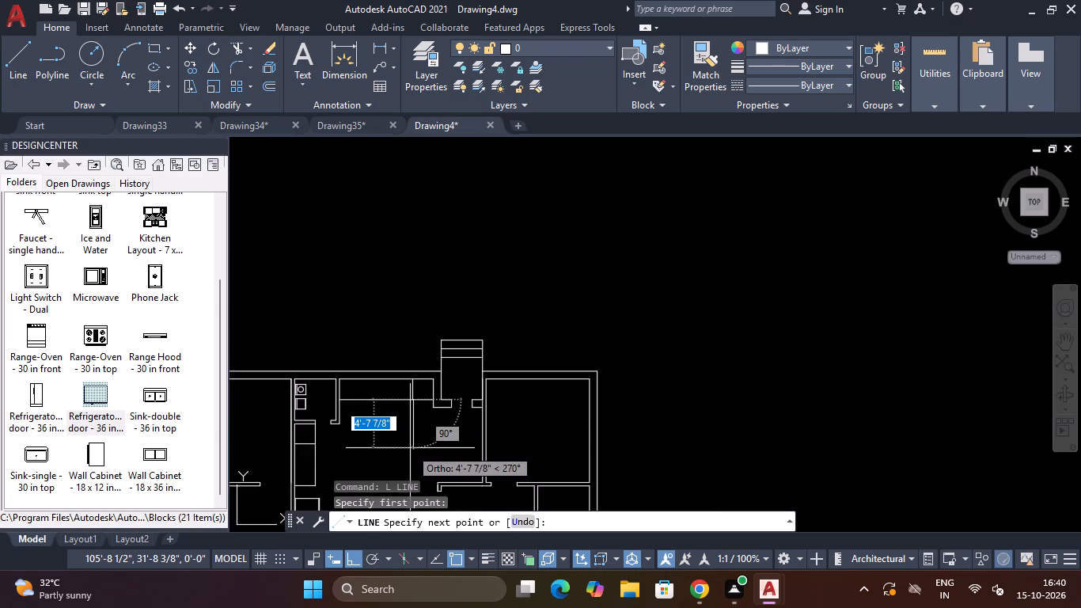
scroll(410, 448, "down", 2)
scroll(409, 457, "up", 2)
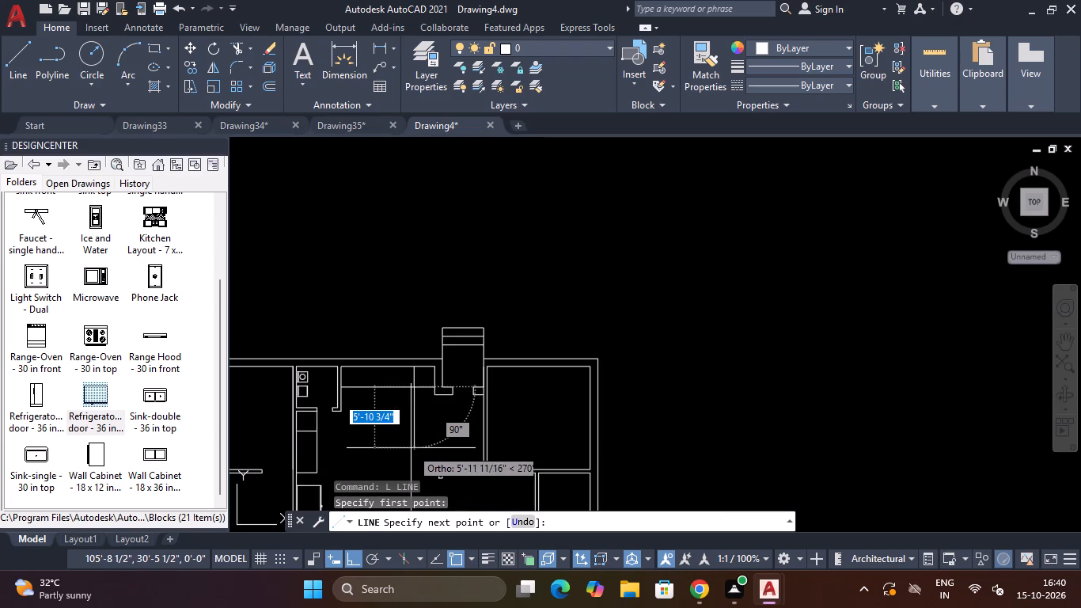
left_click(411, 446)
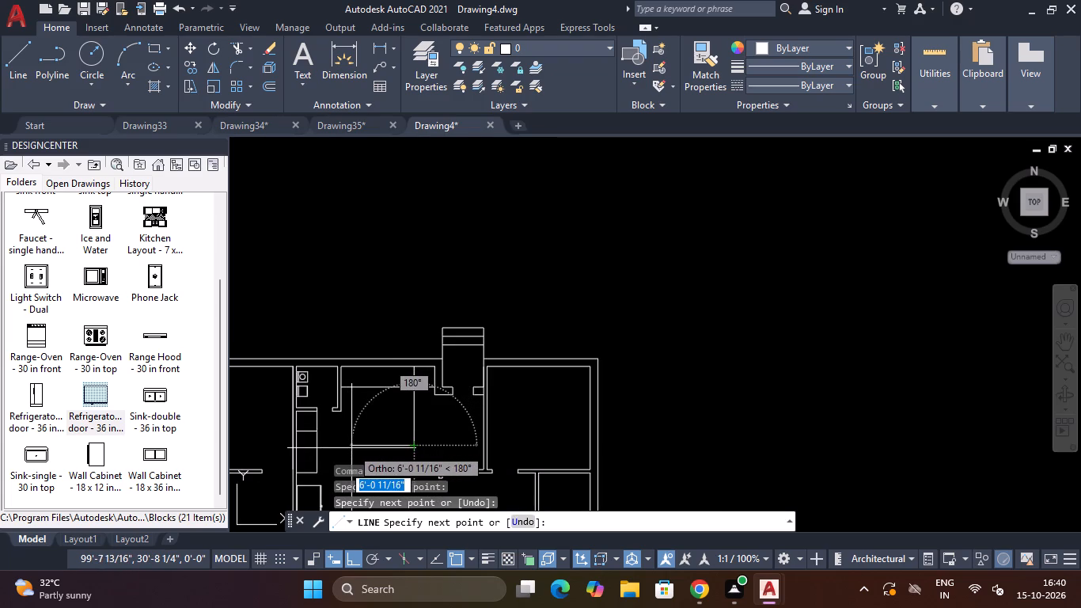
left_click(350, 448)
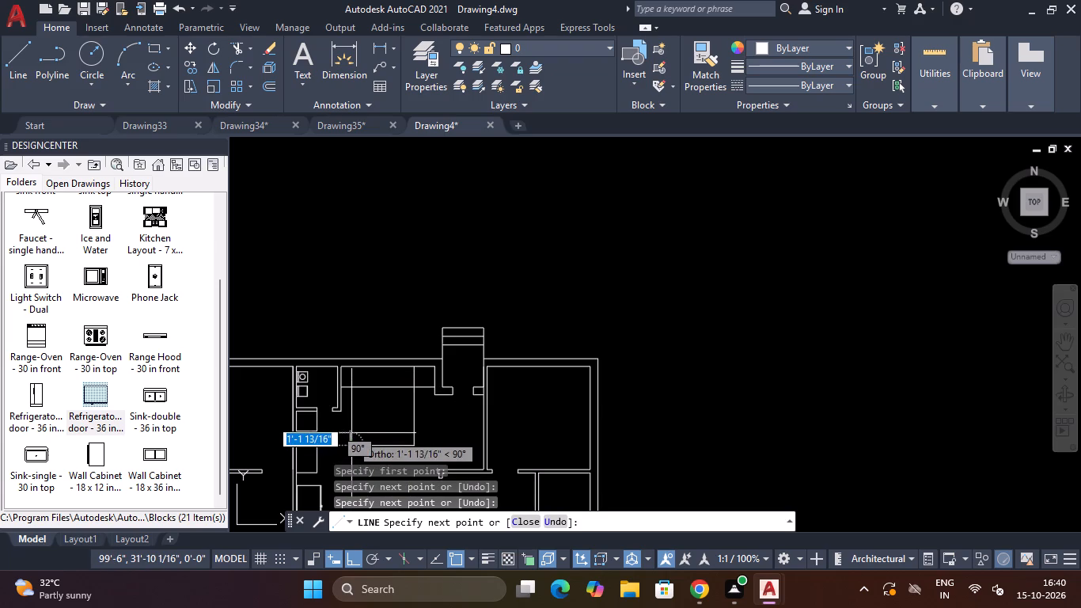
key("Escape")
scroll(385, 419, "down", 2)
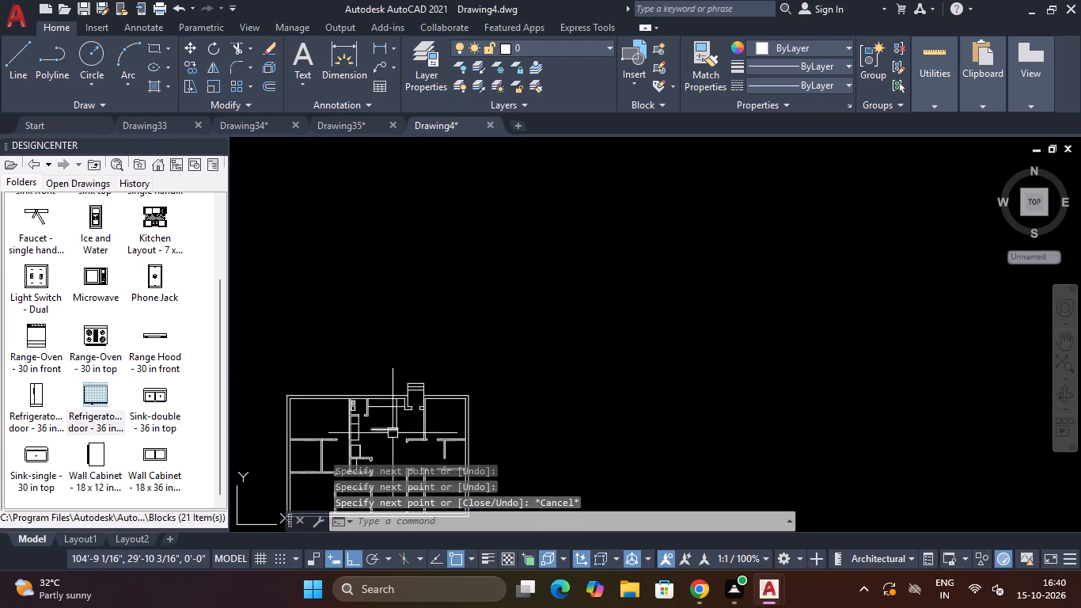
Draw a line about 5'-6" south from the southwest corner of the recess wall, parallel to the counter's inner edge.
type("L")
key("space")
scroll(397, 423, "up", 2)
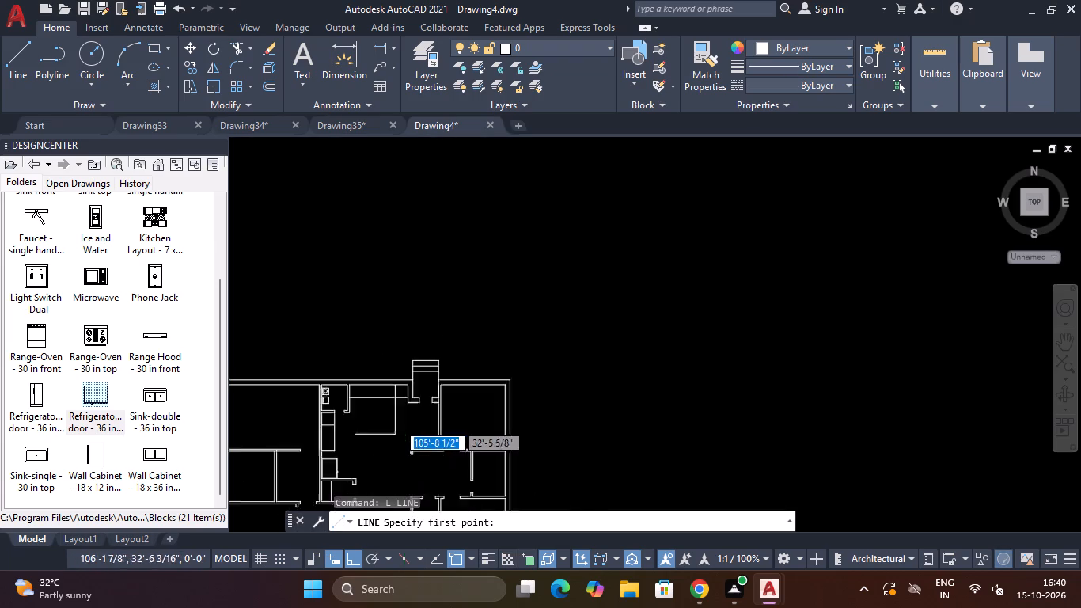
scroll(397, 423, "up", 2)
left_click(431, 344)
scroll(431, 374, "down", 3)
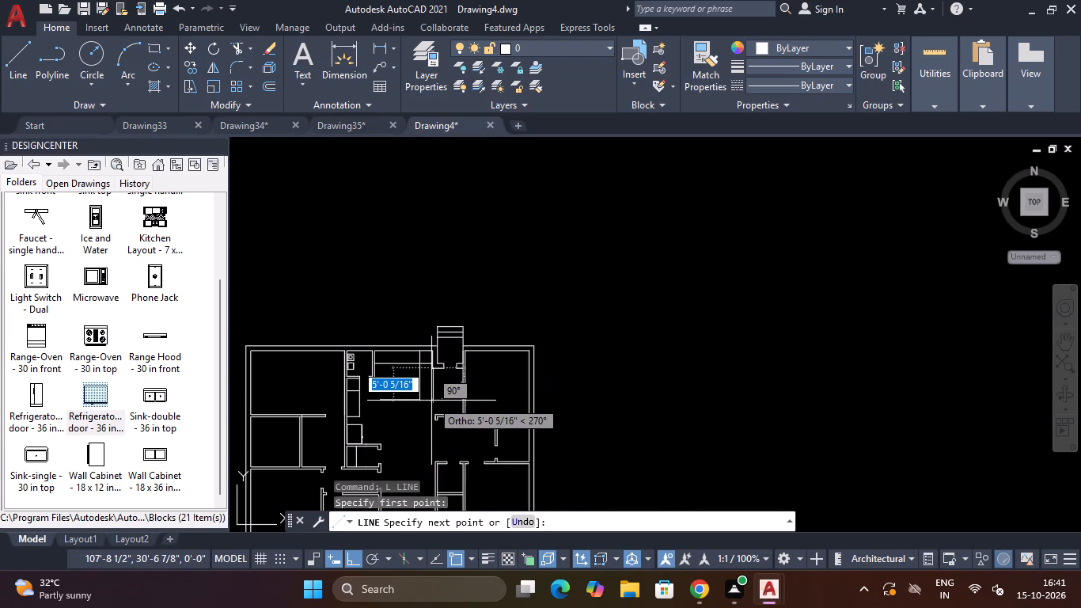
left_click(430, 404)
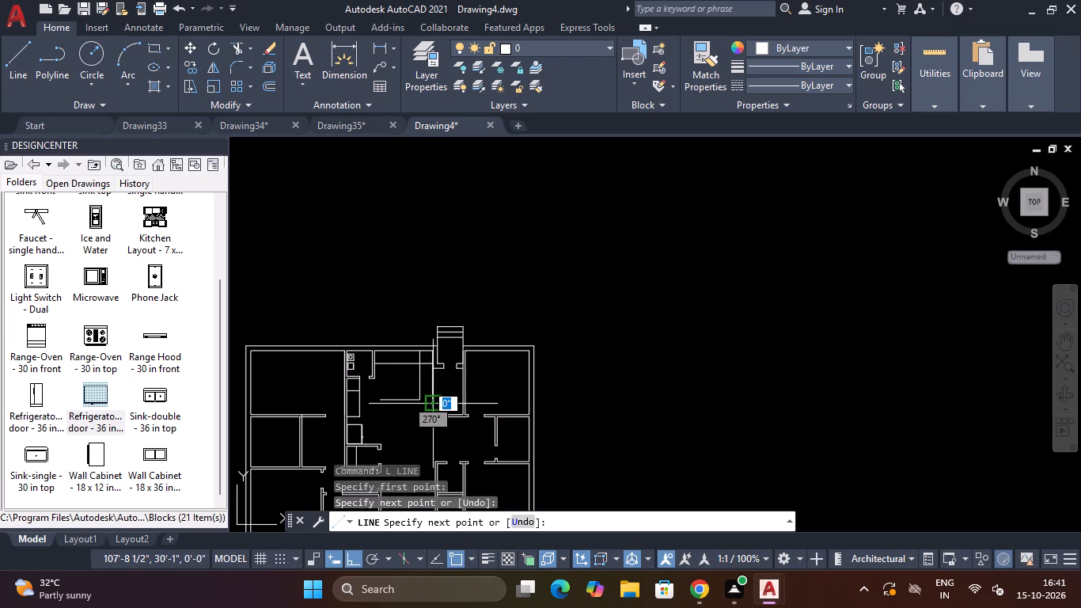
key("Escape")
Continue the counter's south edge east to the outer vertical line and trim that line's excess below it.
scroll(428, 401, "up", 3)
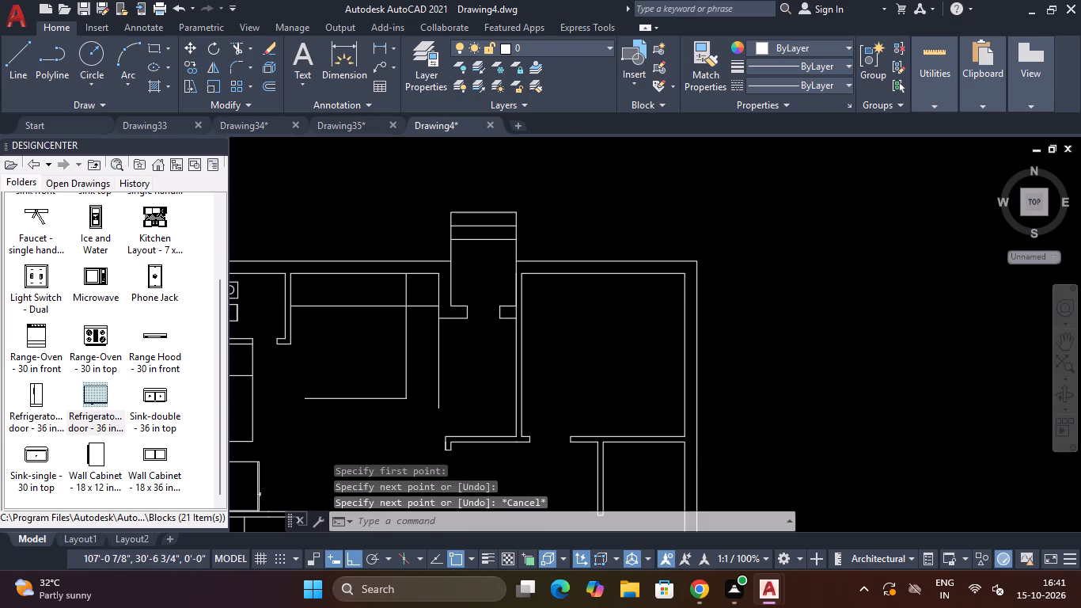
type("L")
key("space")
left_click(398, 397)
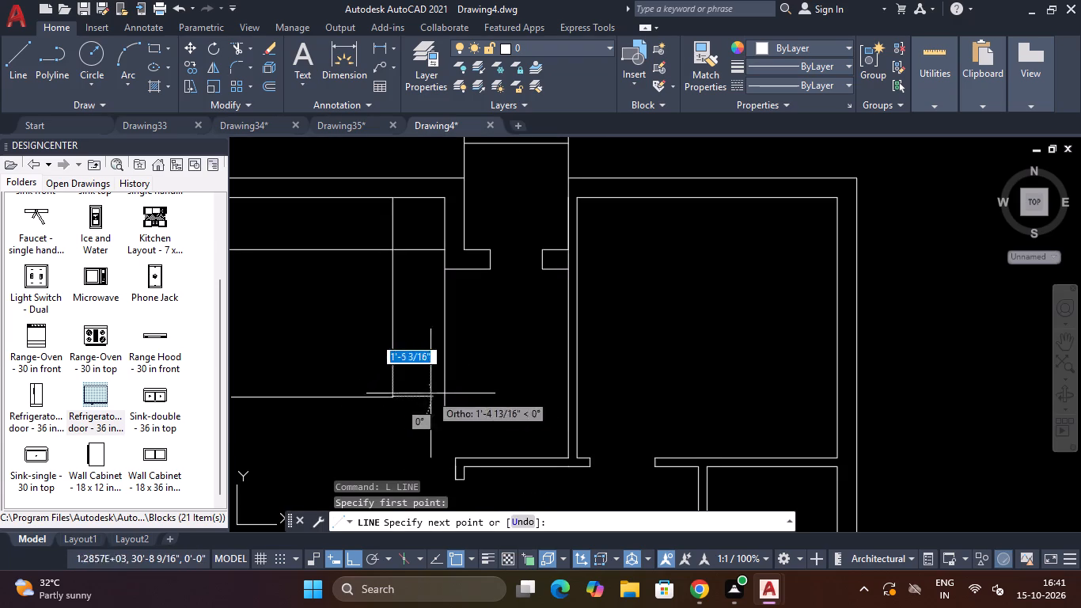
left_click(447, 397)
key("Escape")
type("TR")
key("space")
left_click(446, 408)
scroll(446, 408, "down", 2)
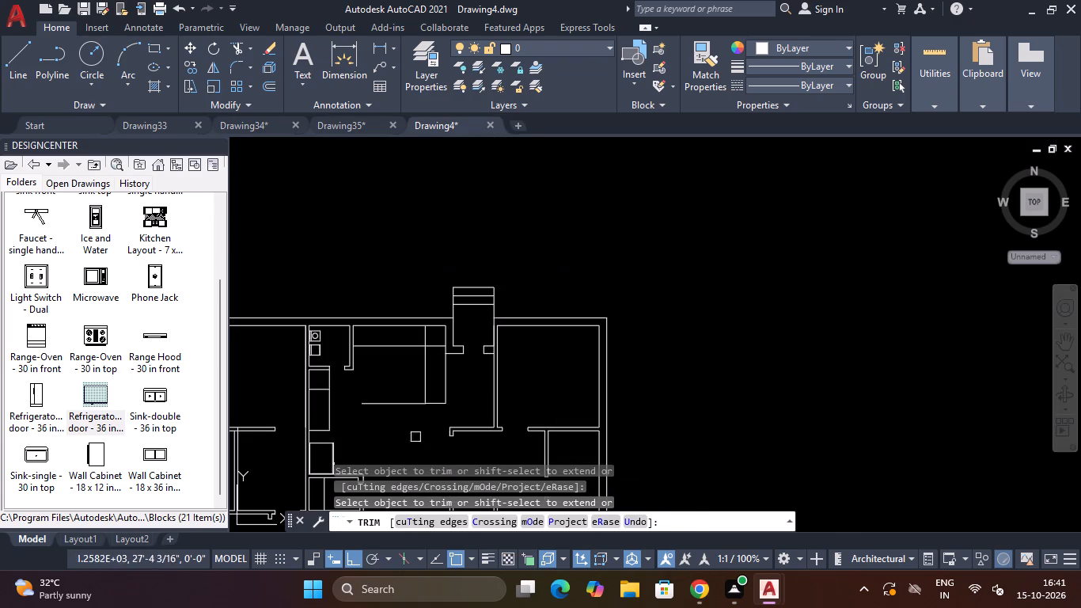
key("Escape")
key("Escape")
Offset the counter's south edge 2' to the north.
type("O")
key("space")
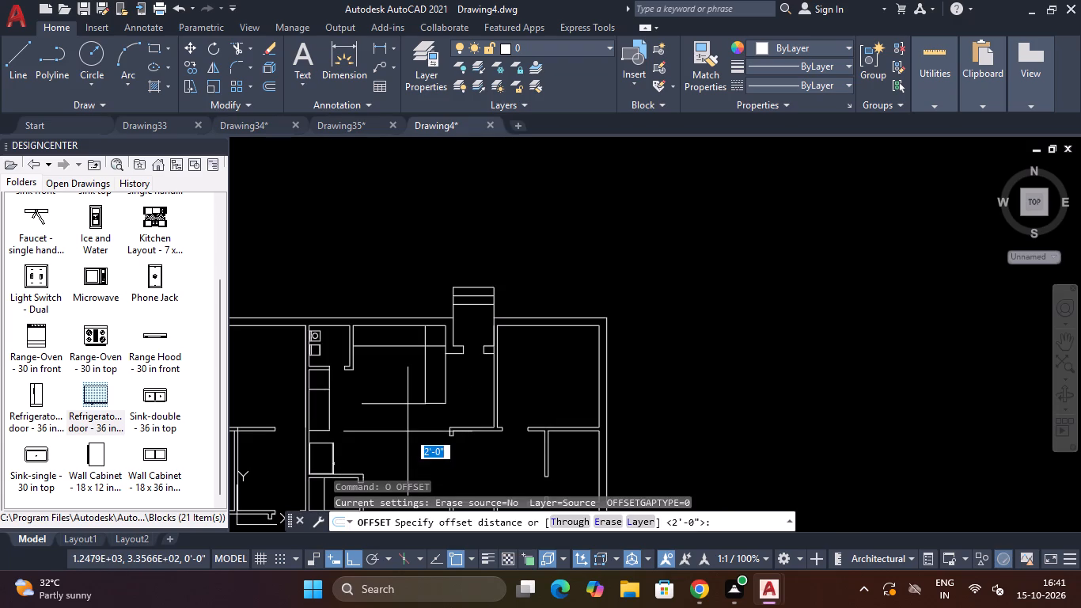
key("Return")
left_click(397, 405)
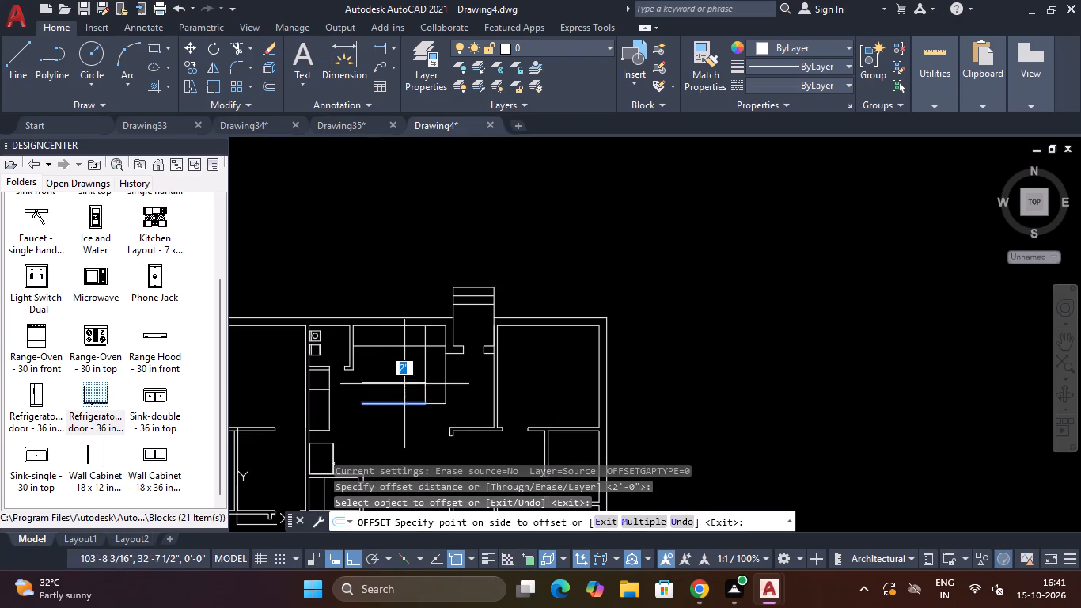
left_click(404, 384)
key("Escape")
Close the west end of the southern counter arm with a line between its two edges.
type("L")
key("space")
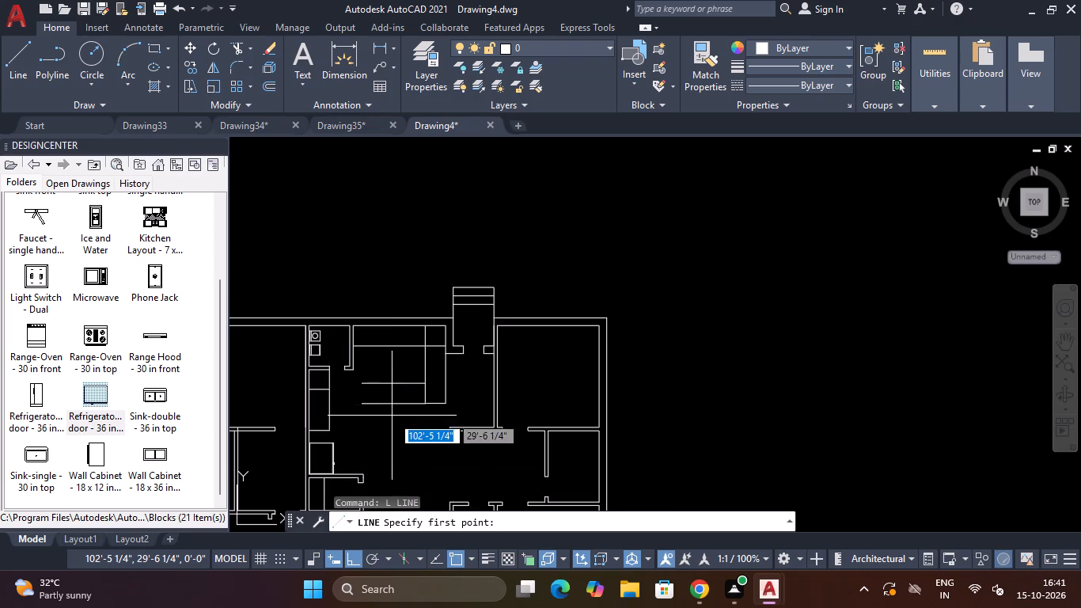
scroll(348, 396, "up", 2)
left_click(378, 366)
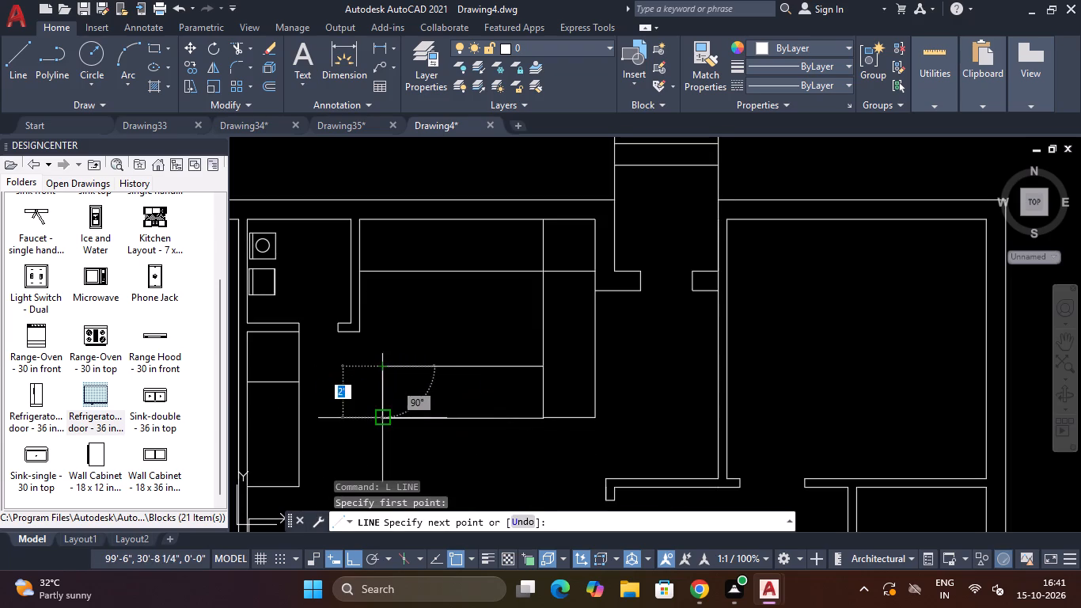
left_click(384, 425)
key("Escape")
Trim the overlapping lines inside the counter's northeast and southeast corners to leave one continuous U-shaped counter.
type("TR")
key("space")
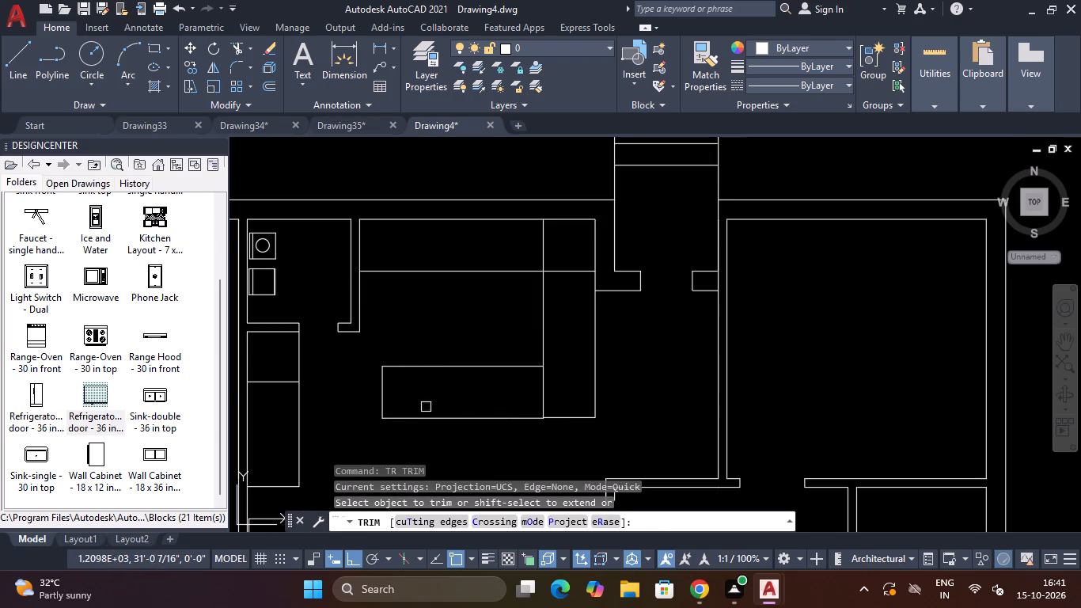
left_click(494, 397)
left_click(552, 391)
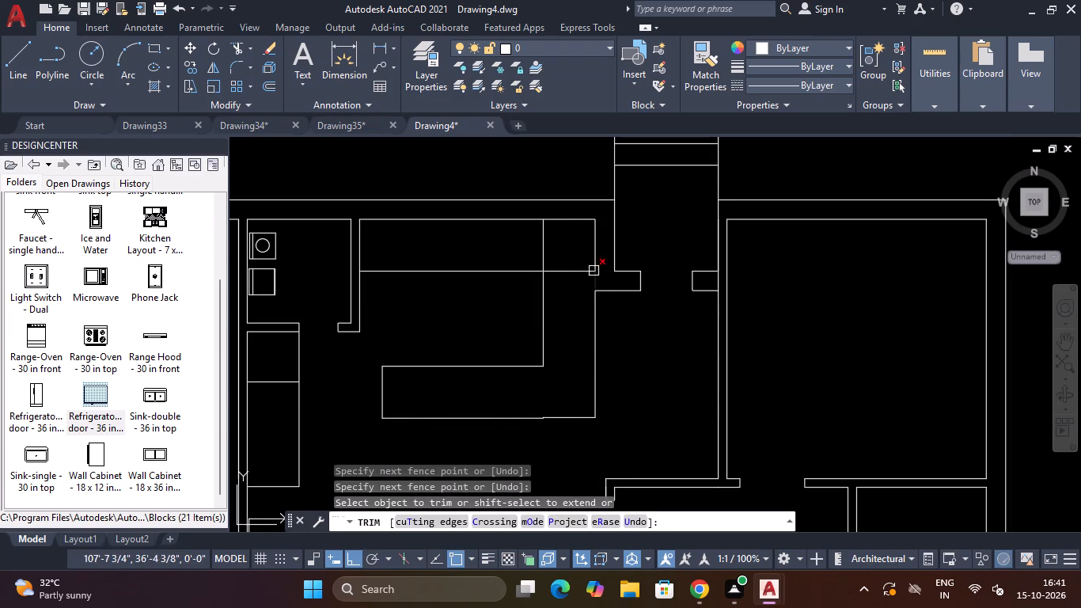
left_click(572, 294)
left_click(571, 264)
left_click(568, 240)
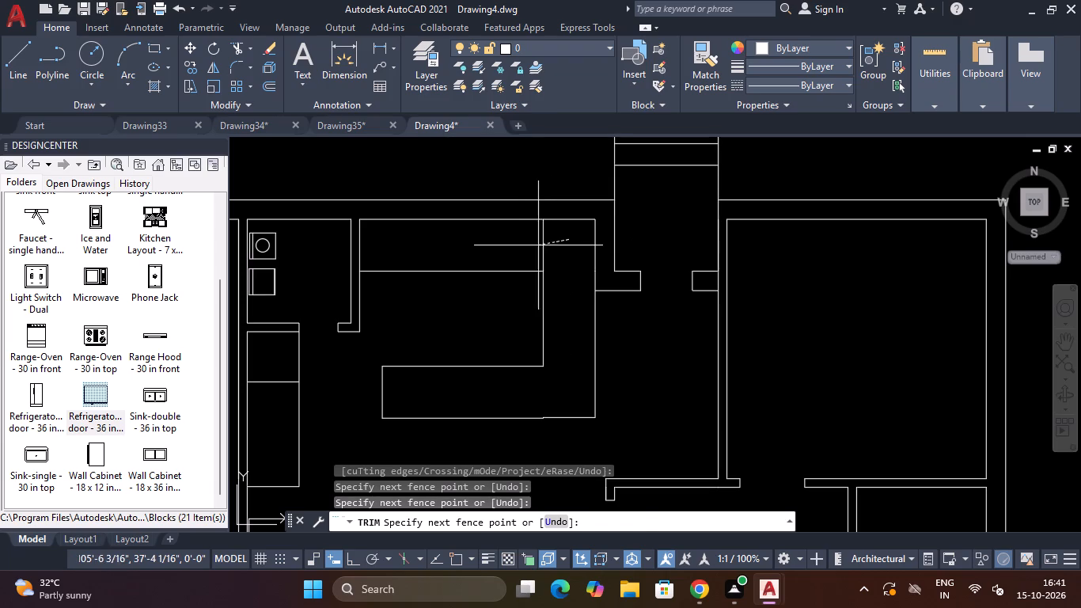
left_click(531, 245)
scroll(533, 249, "down", 2)
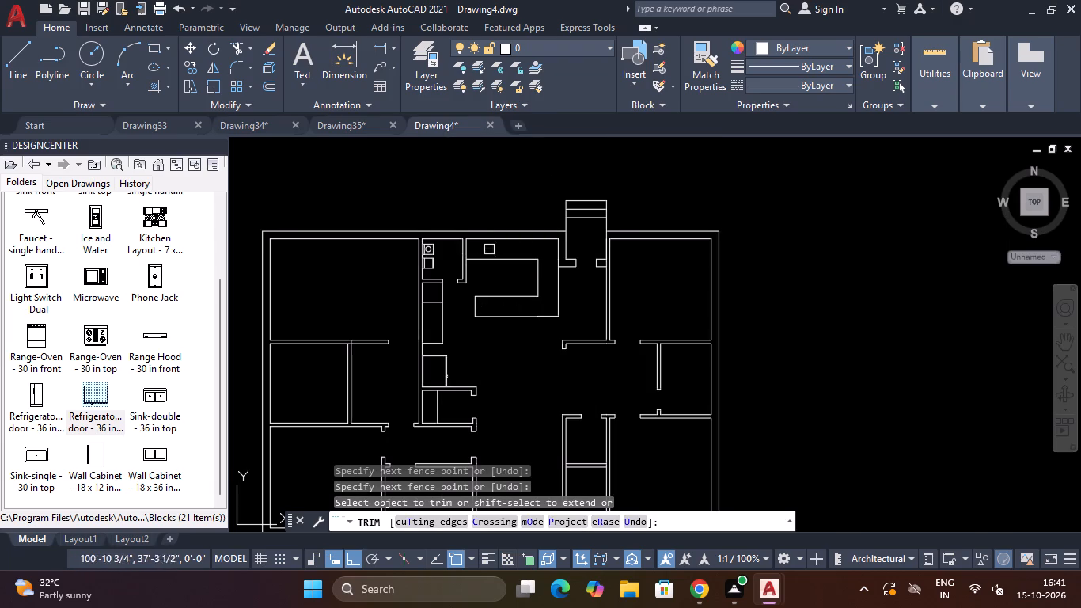
scroll(494, 286, "down", 2)
scroll(499, 331, "up", 1)
key("Escape")
key("Escape")
key("Escape")
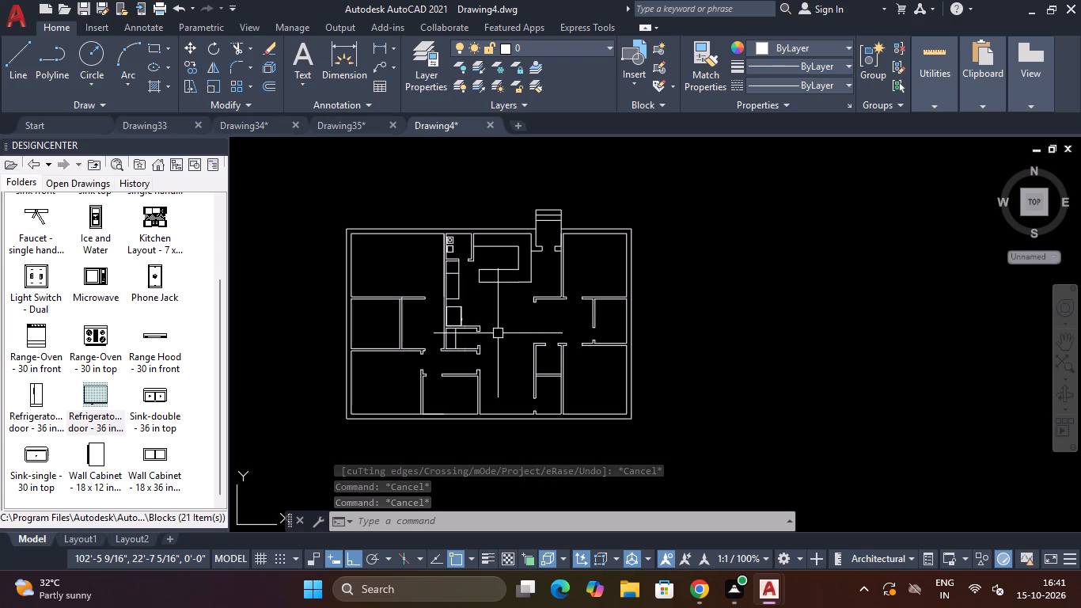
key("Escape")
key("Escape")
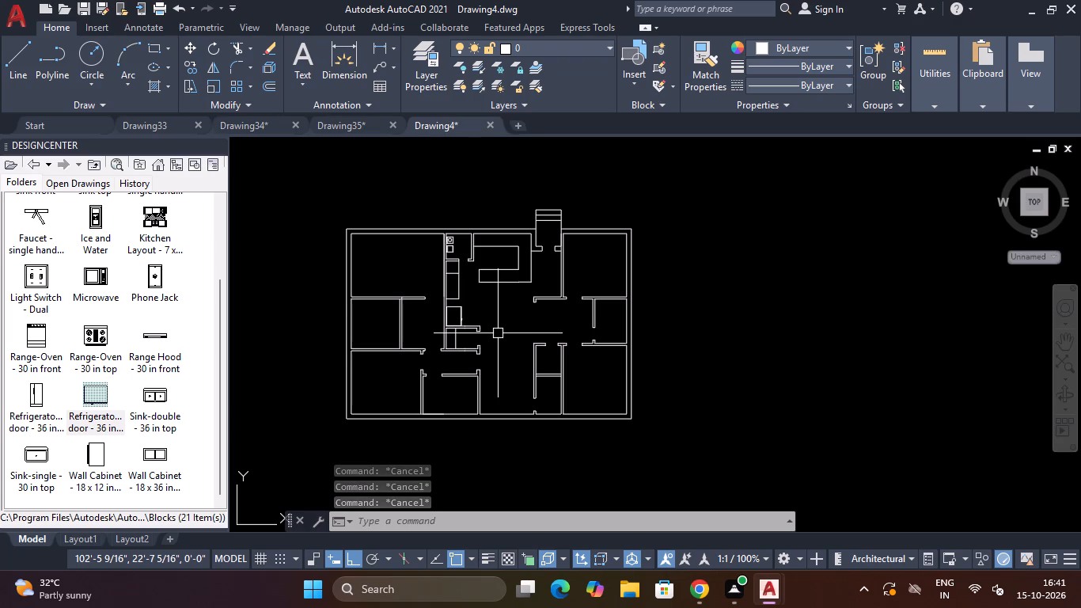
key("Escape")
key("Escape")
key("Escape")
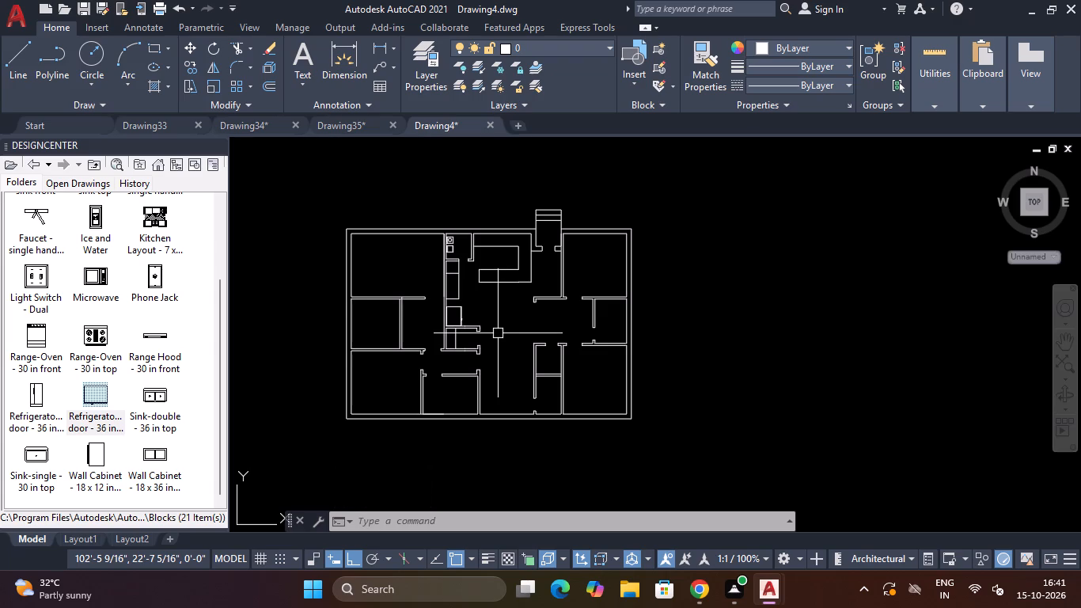
Draw a line across the 9" south outer wall from the midpoint of the central room's inner wall face.
scroll(502, 432, "up", 4)
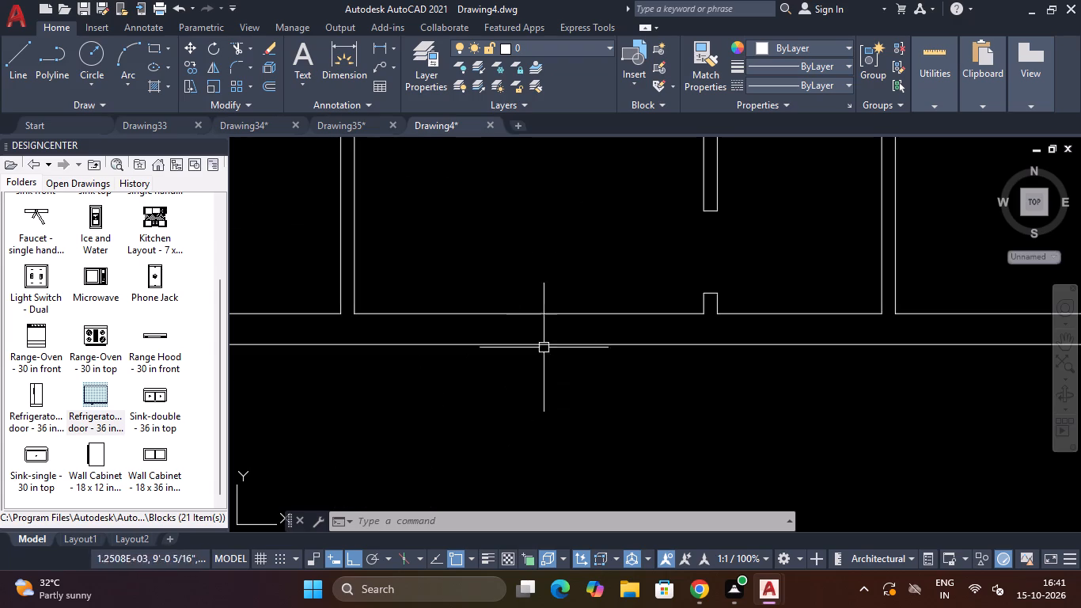
type("L")
key("space")
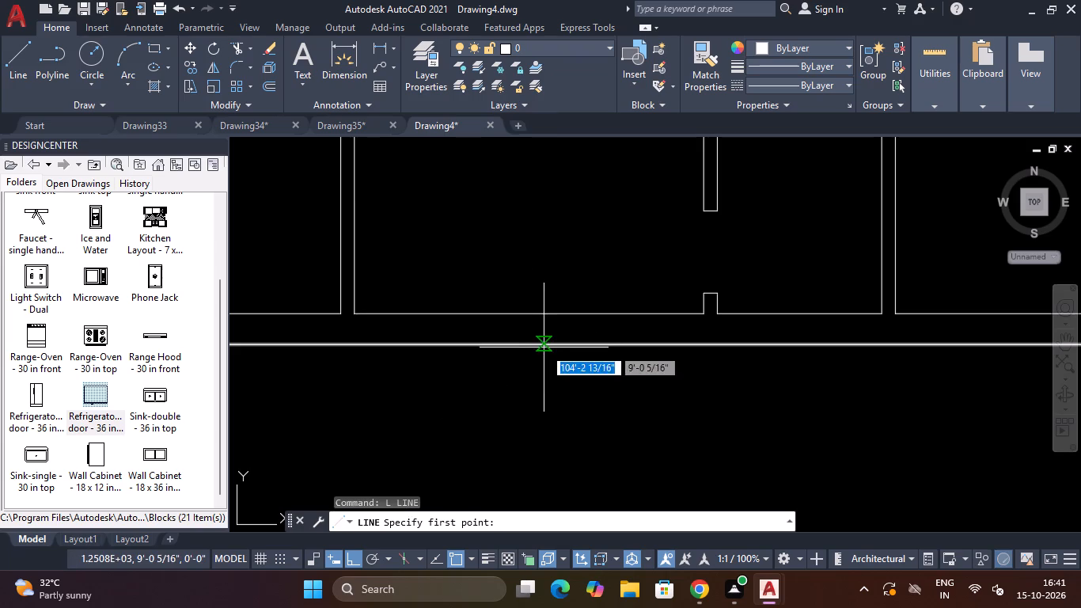
left_click(530, 313)
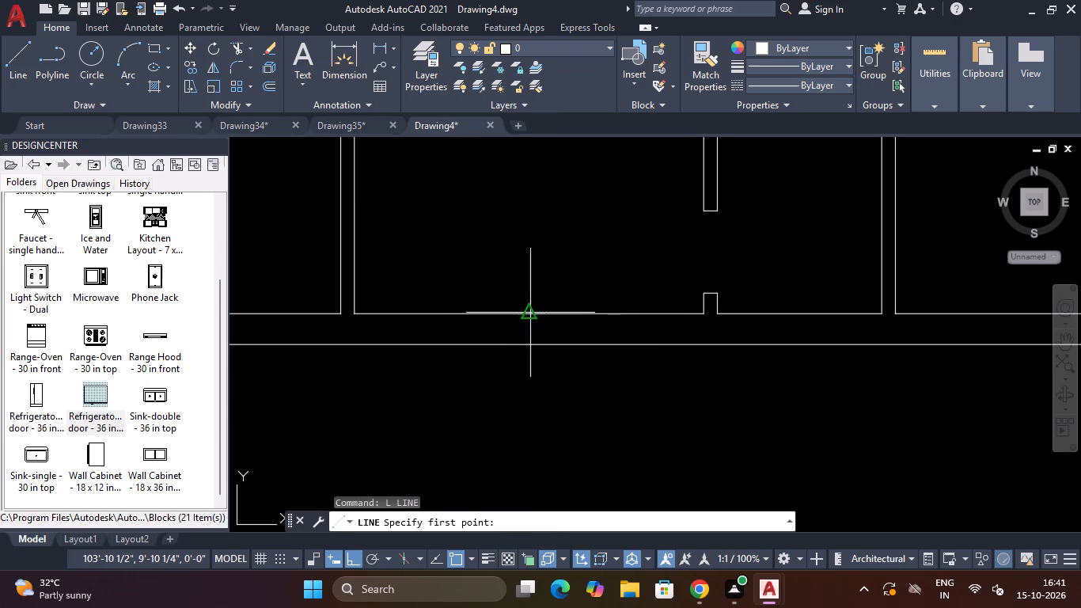
left_click(526, 343)
key("Escape")
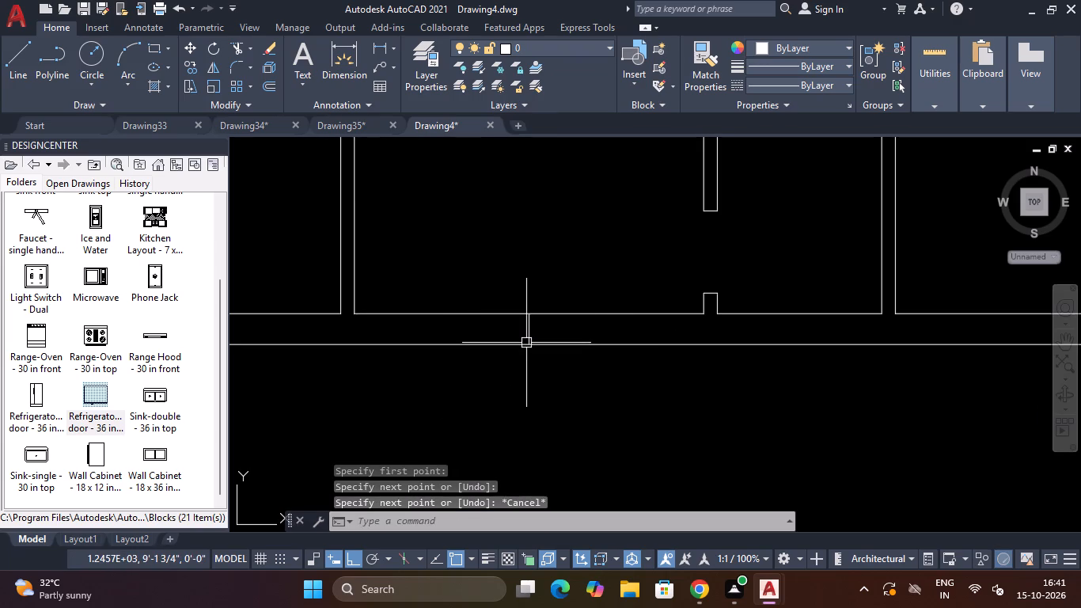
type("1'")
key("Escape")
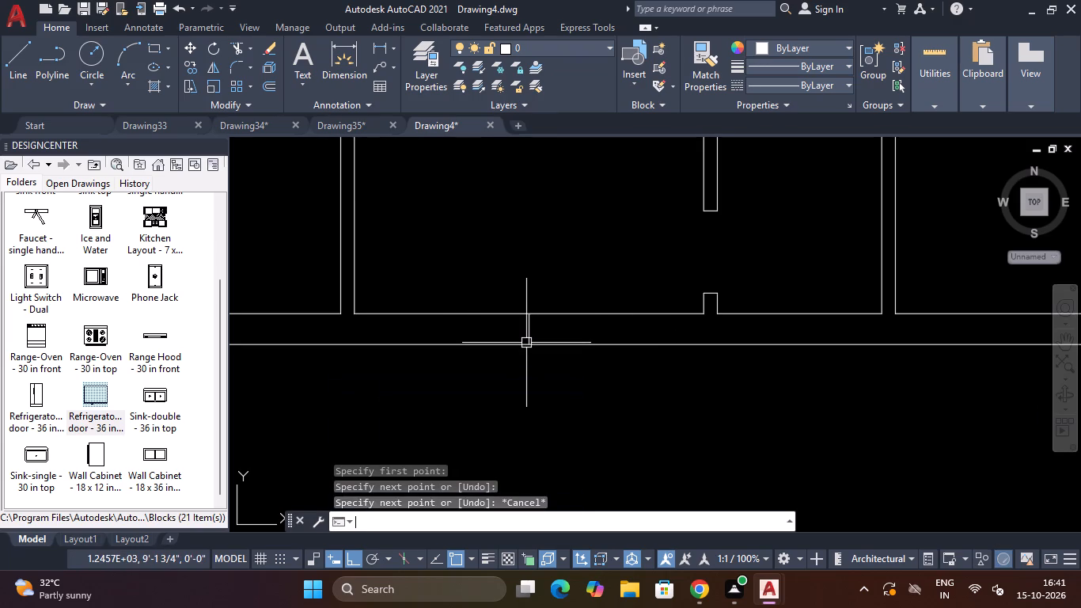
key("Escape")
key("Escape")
Offset the line across the south outer wall 1'6" to the east and to the west.
type("O")
key("space")
type("1'")
key("6")
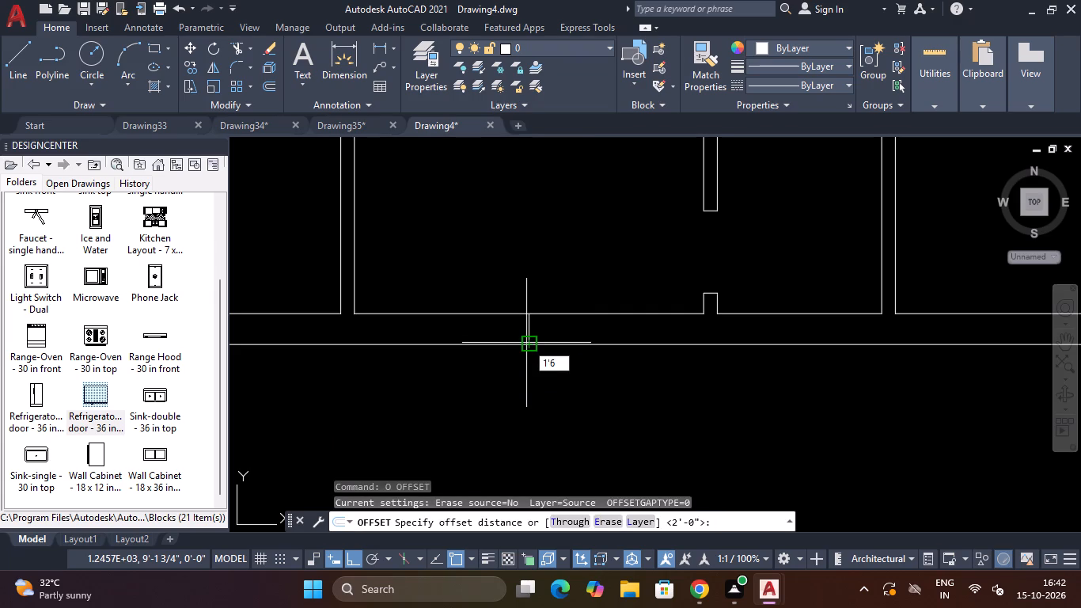
key("shift+quotedbl")
key("Return")
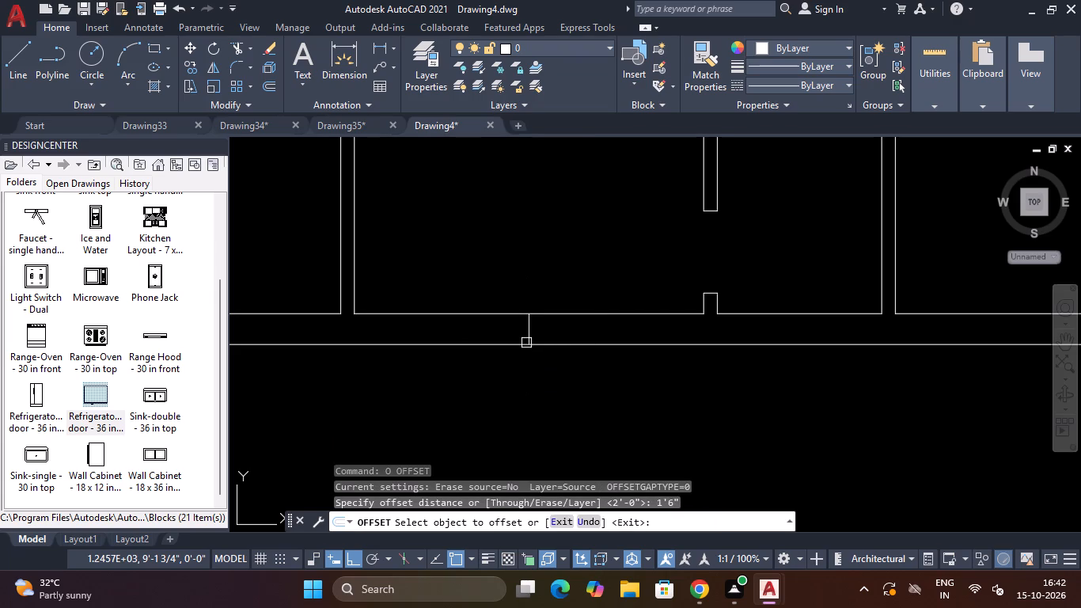
left_click(532, 335)
left_click(569, 332)
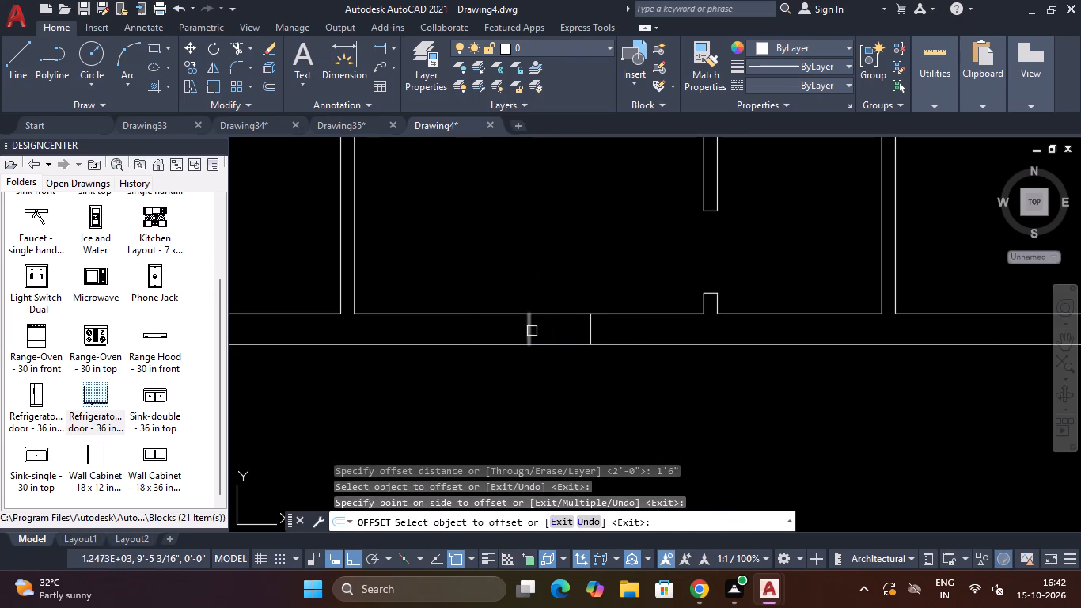
left_click(530, 332)
left_click(453, 332)
key("Escape")
key("Escape")
key("Escape")
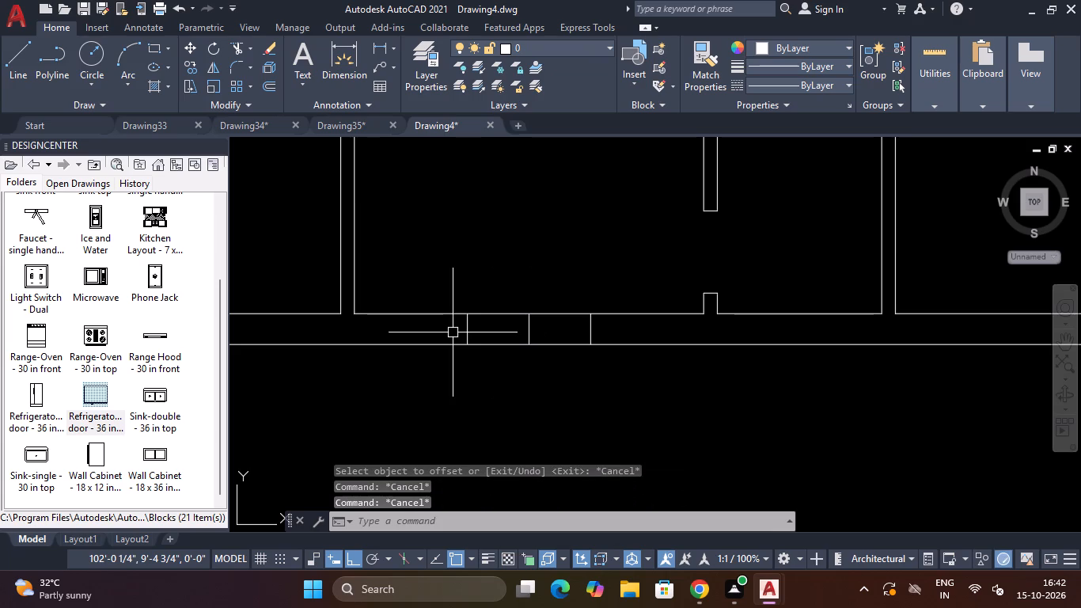
key("Escape")
key("Escape")
key("Escape")
key("Escape")
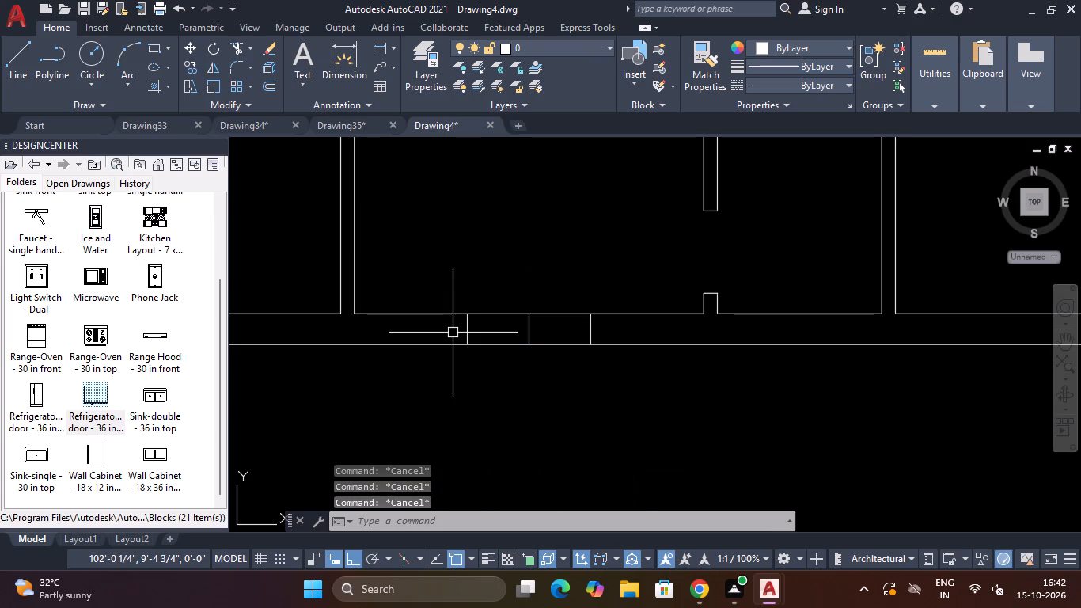
Trim both south wall faces between the two offset lines and remove the centre line to leave a door opening.
type("TR")
key("space")
left_click(487, 384)
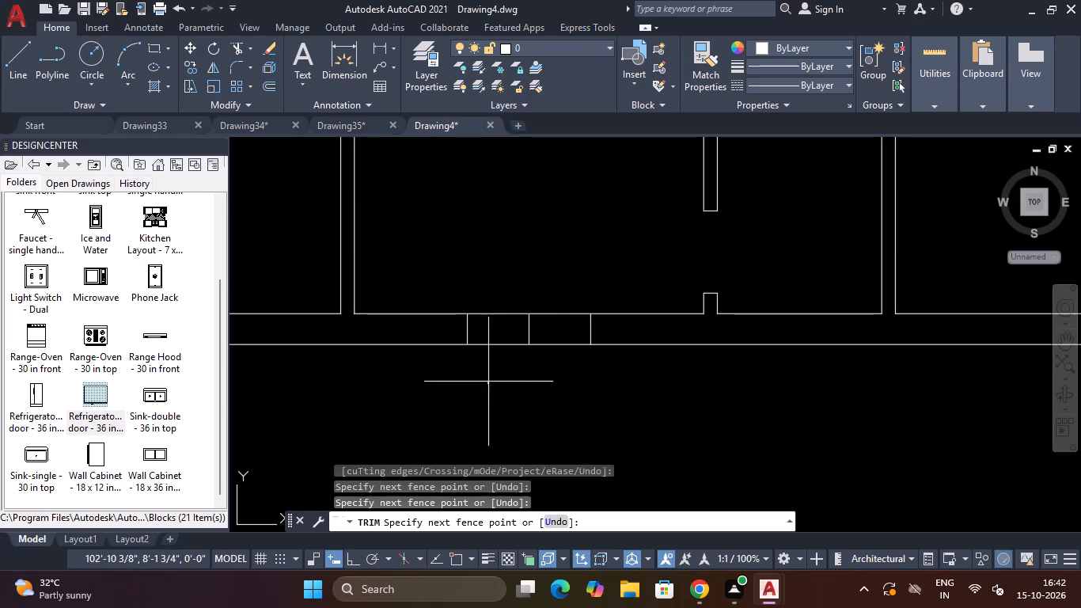
left_click(489, 295)
left_click(567, 274)
left_click(537, 355)
left_click(544, 335)
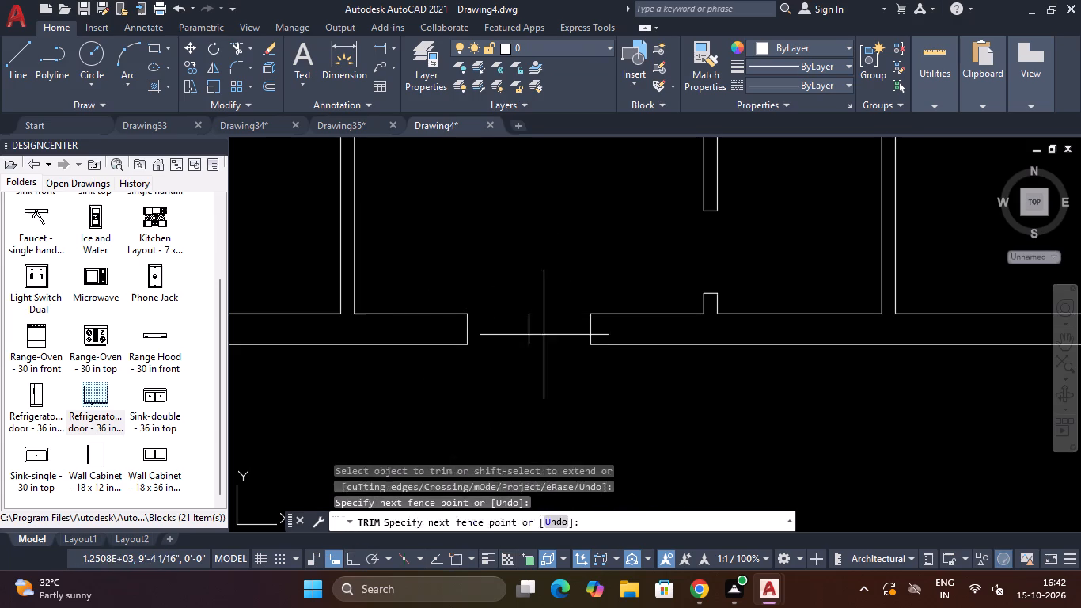
left_click(527, 335)
scroll(537, 332, "down", 3)
key("Escape")
key("Escape")
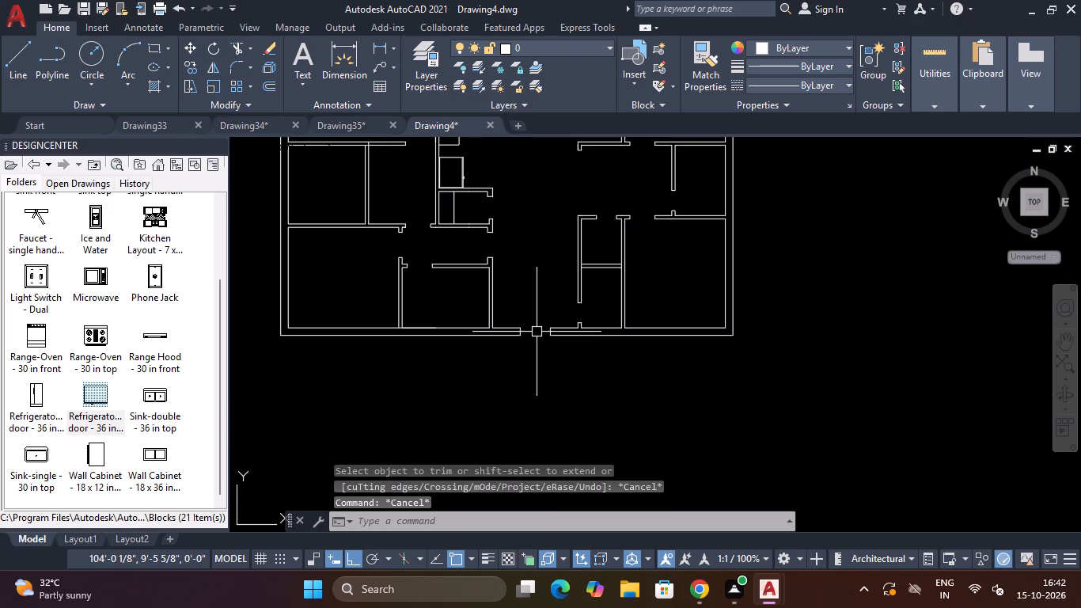
key("Escape")
Draw a three-sided entry outline outside the south door opening, about 5'-9" wide and 3'-6" deep.
type("L")
key("space")
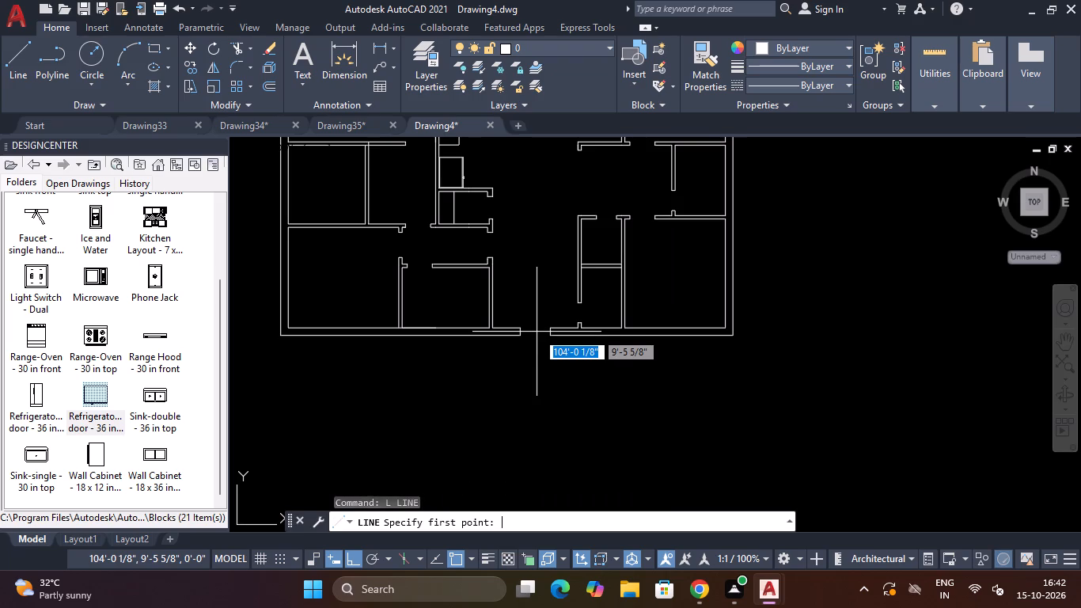
scroll(559, 336, "up", 3)
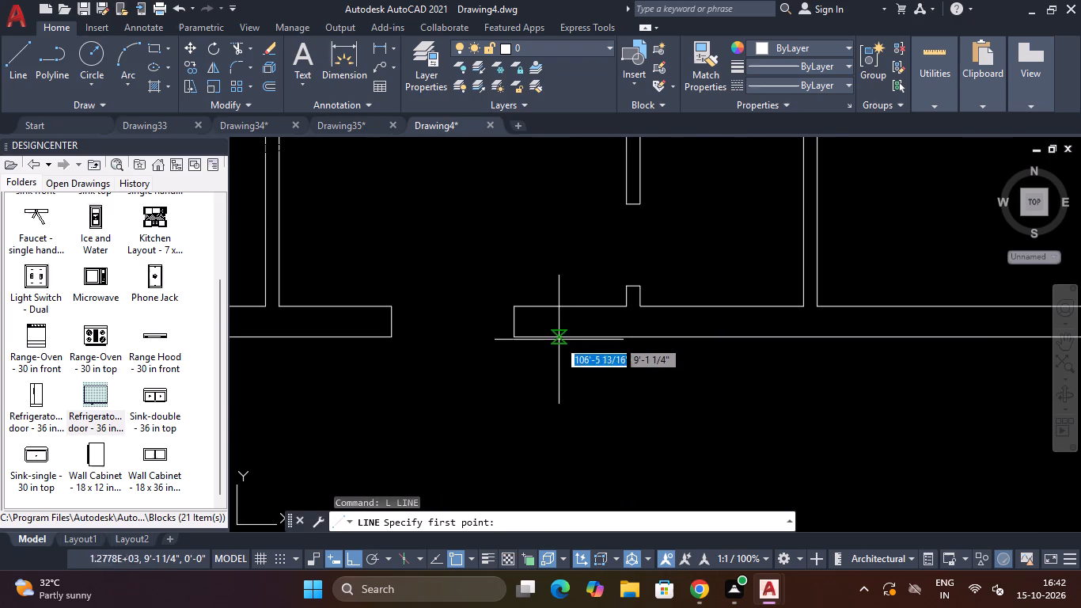
left_click(559, 336)
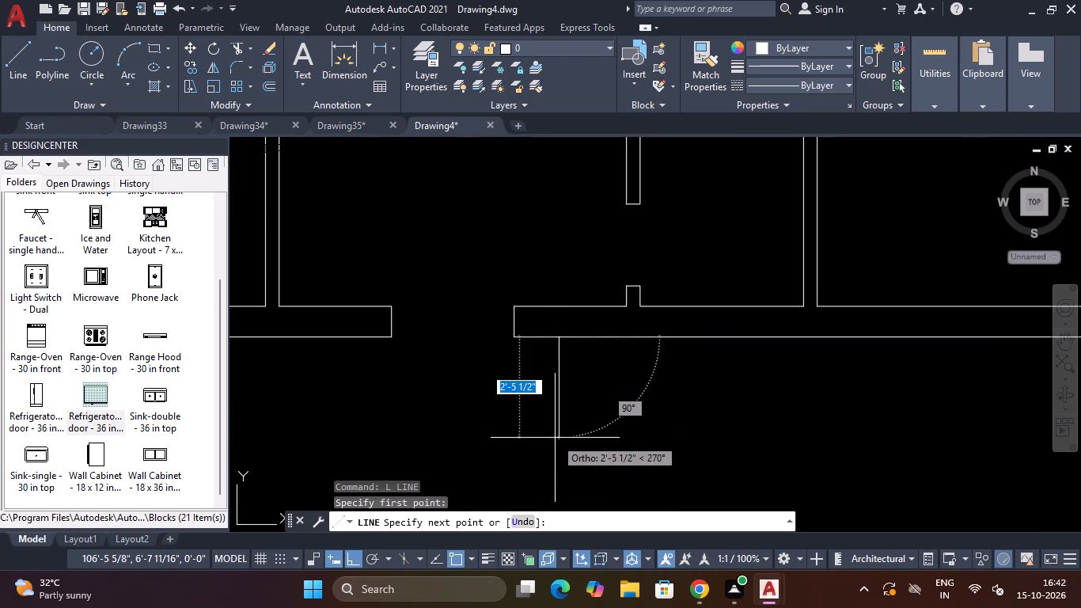
scroll(554, 439, "down", 2)
left_click(554, 455)
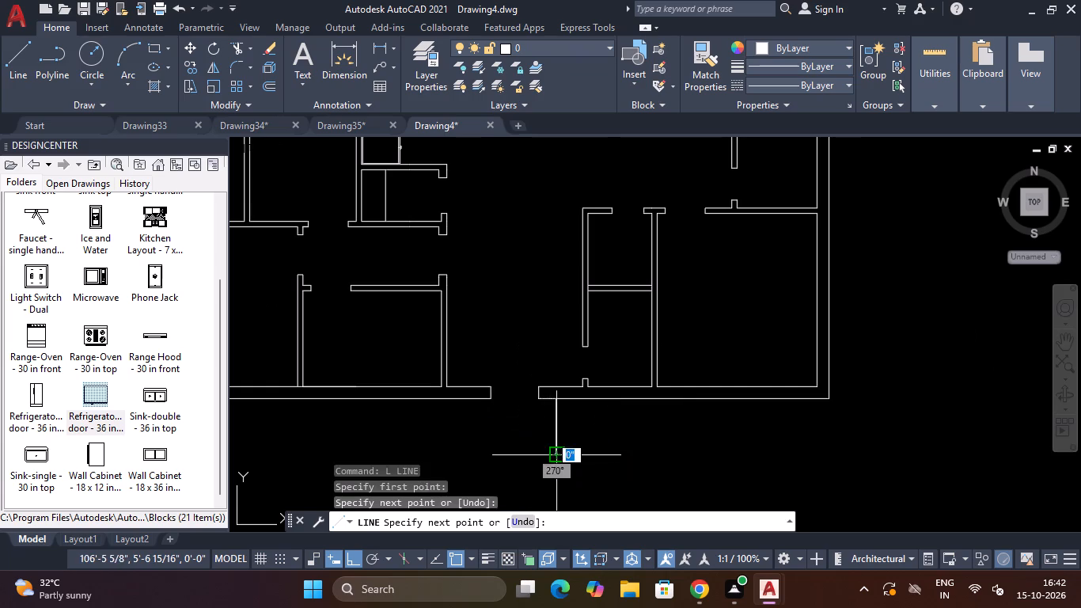
left_click(465, 458)
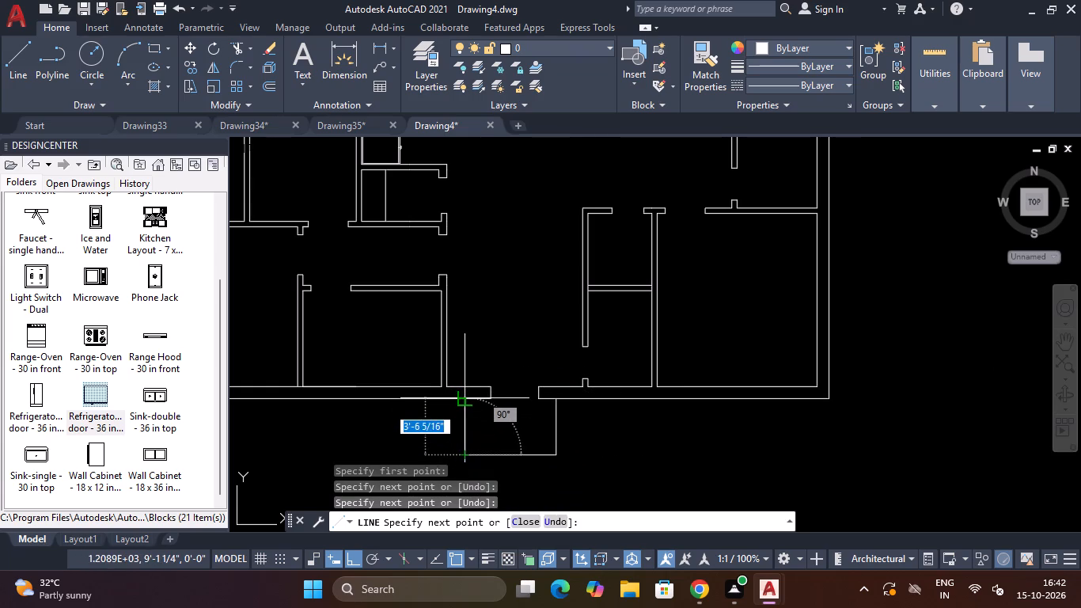
left_click(461, 399)
key("Escape")
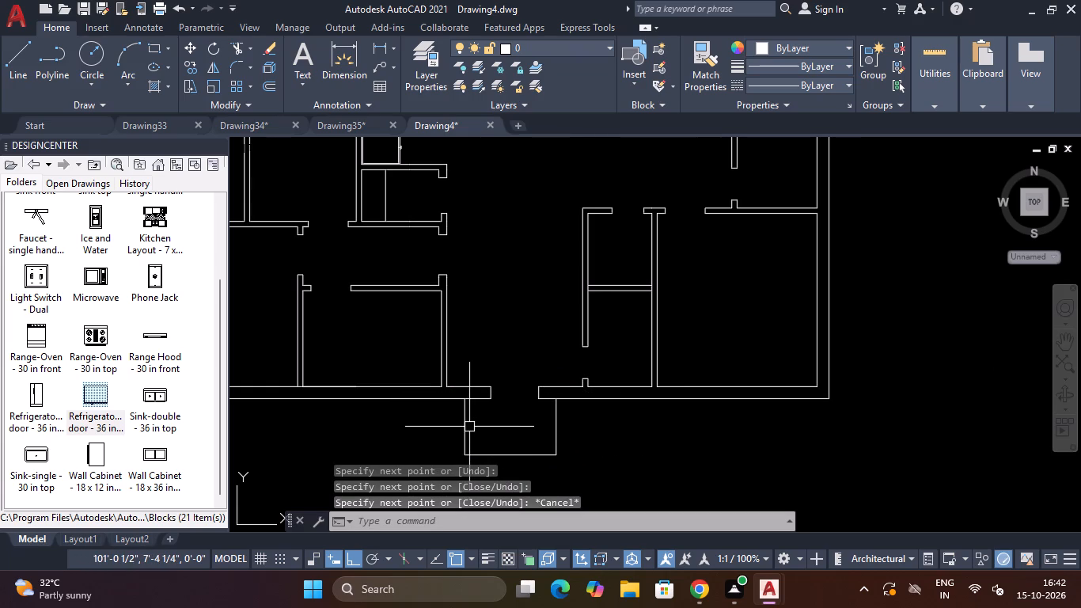
key("Escape")
Offset the west and east sides of the south entry outline 9" inward.
type("O")
key("space")
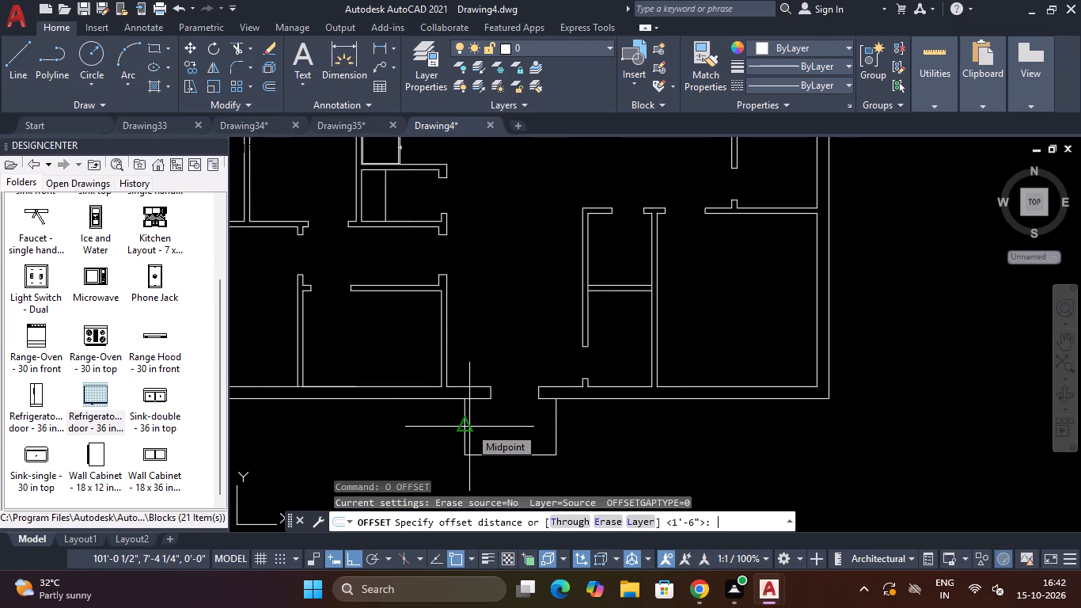
key("9")
key("shift+quotedbl")
key("Return")
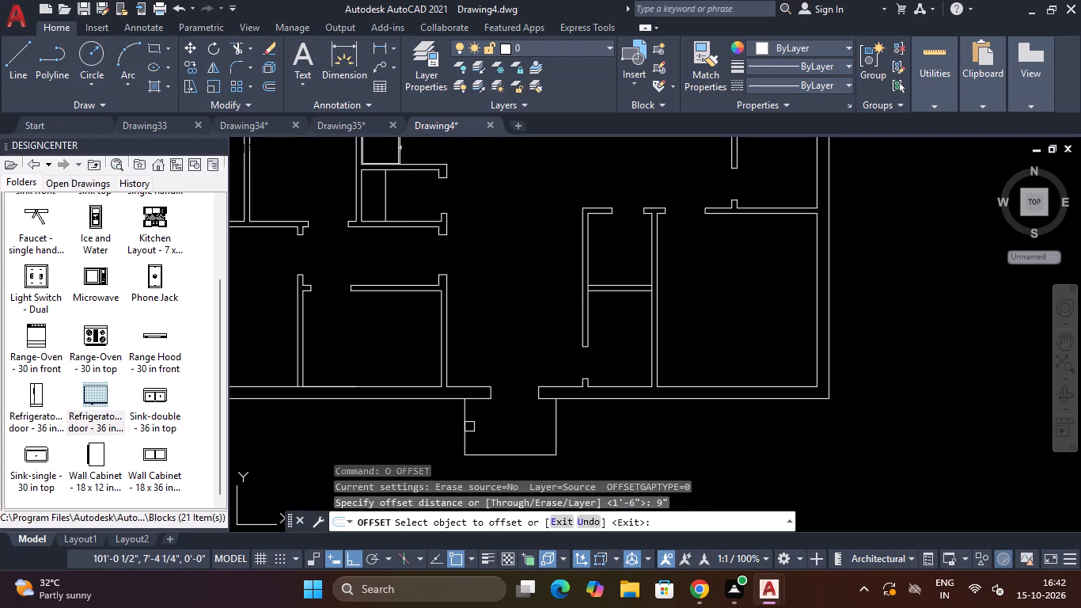
left_click(462, 429)
left_click(488, 427)
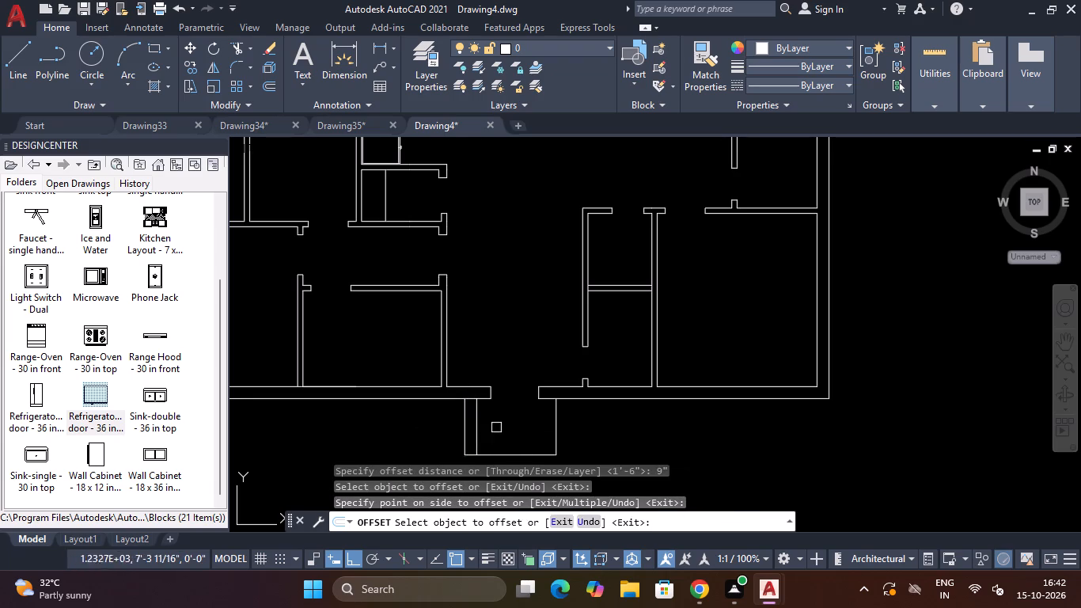
left_click(554, 429)
left_click(531, 433)
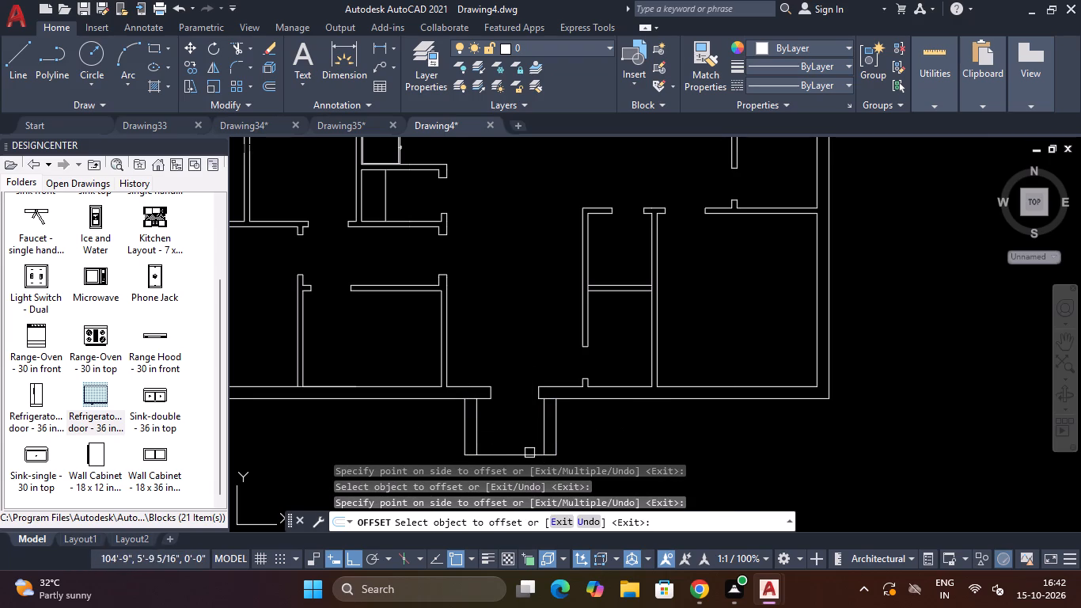
scroll(531, 453, "up", 2)
scroll(519, 383, "down", 4)
scroll(518, 415, "up", 5)
key("Escape")
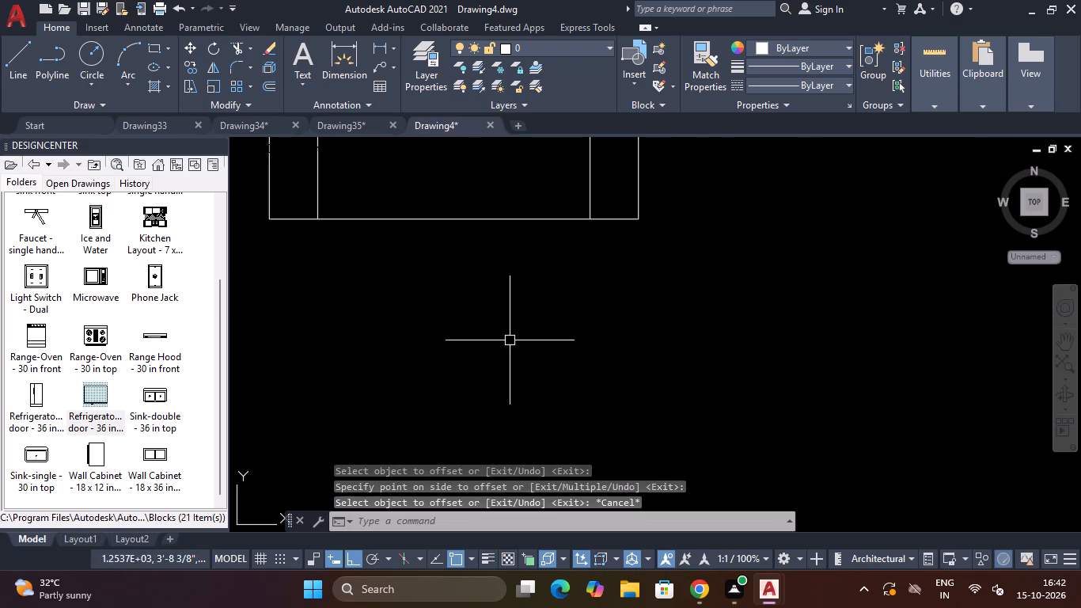
key("Escape")
Offset the entry outline's south edge northward twice at 10" spacing to form step lines.
scroll(510, 340, "down", 5)
scroll(499, 287, "up", 2)
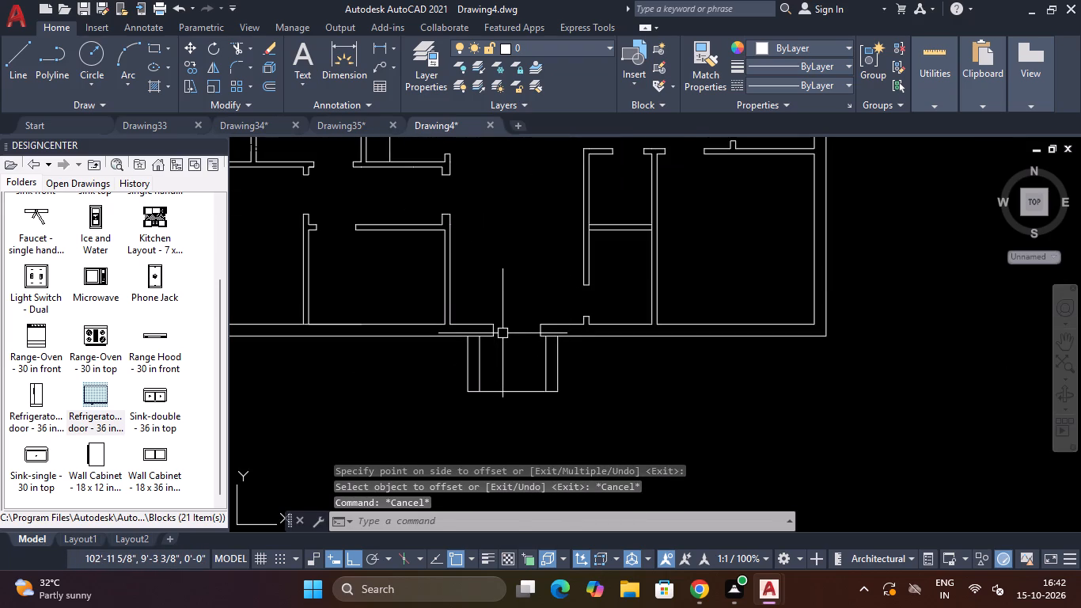
type("O")
key("space")
type("10\"")
key("Return")
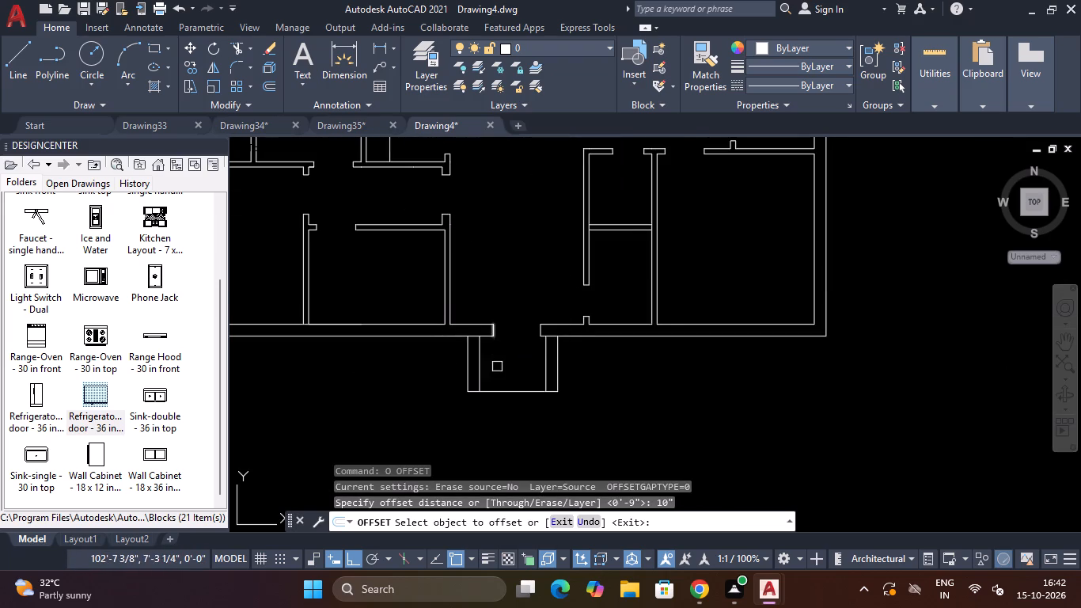
scroll(502, 381, "up", 2)
left_click(507, 408)
left_click(514, 363)
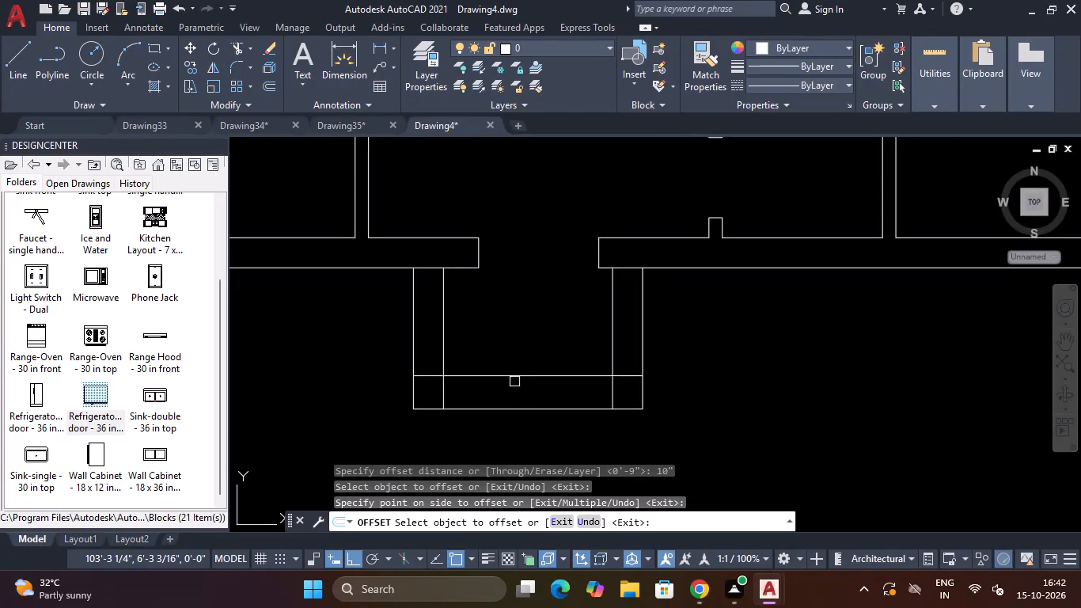
left_click(514, 374)
left_click(524, 343)
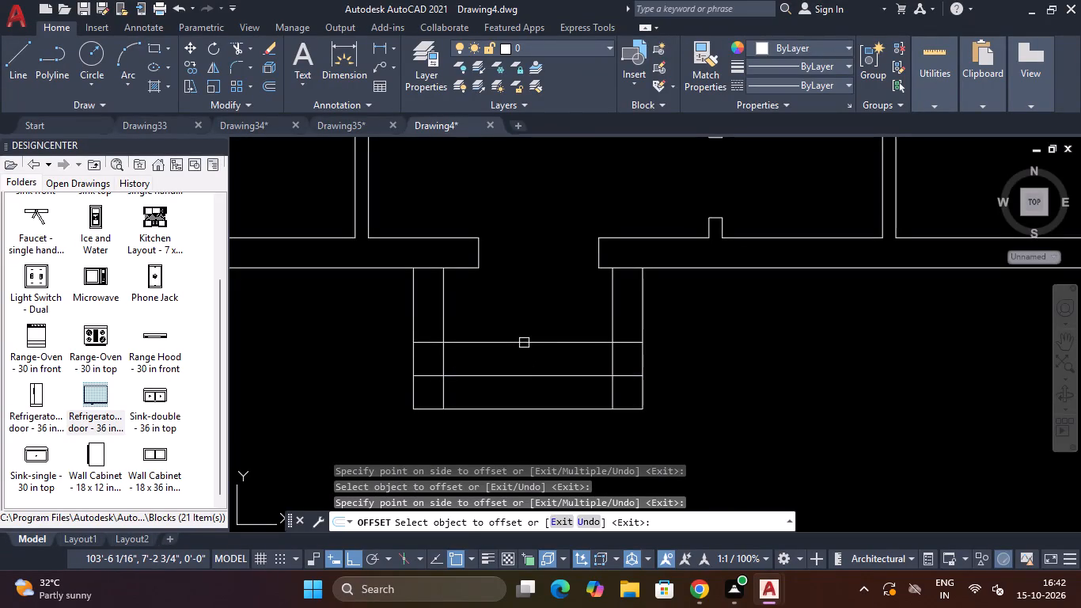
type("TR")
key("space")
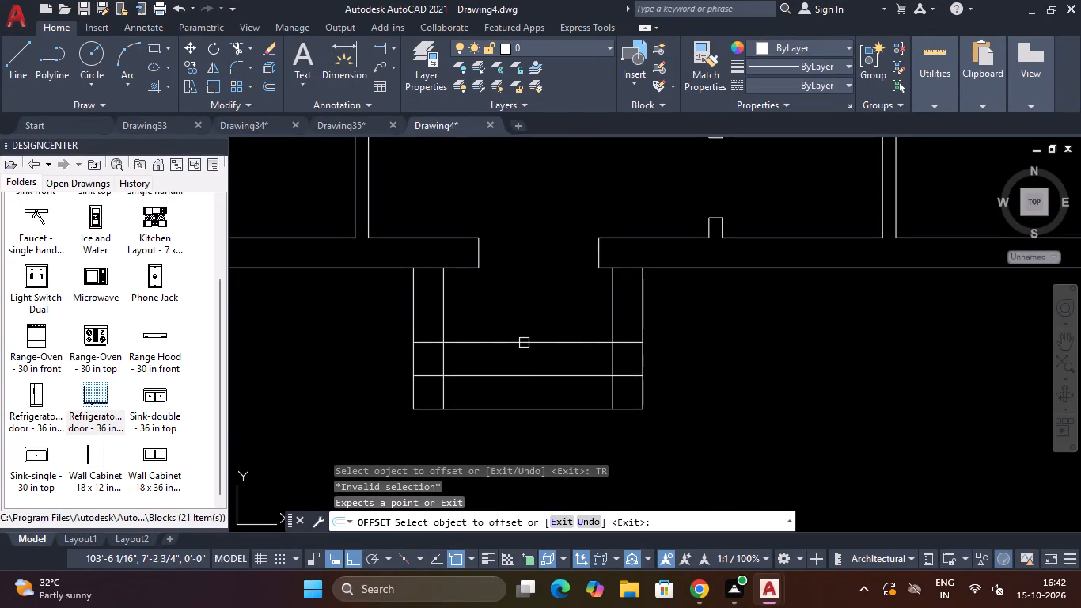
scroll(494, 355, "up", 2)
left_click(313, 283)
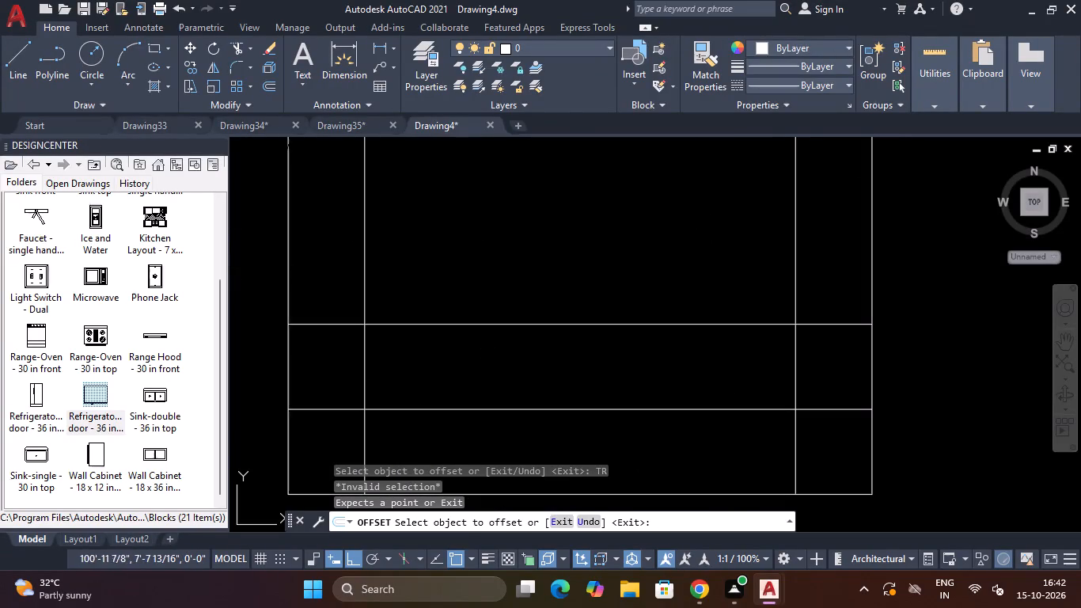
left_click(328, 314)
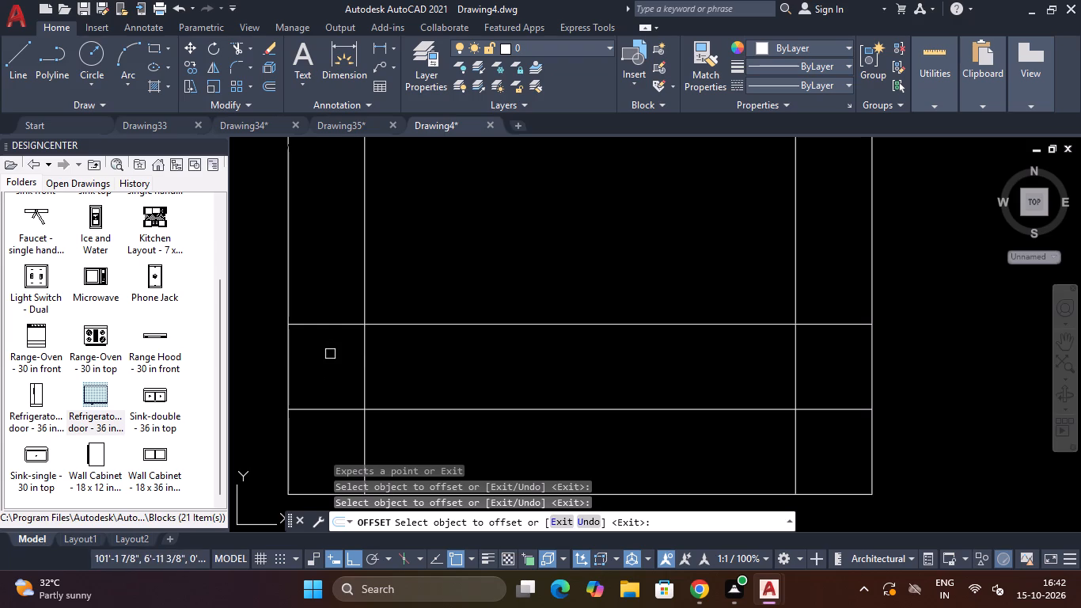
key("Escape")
Trim the step lines inside both 9" side bands and the bands' inner edges south of the lower step line.
type("TR")
key("space")
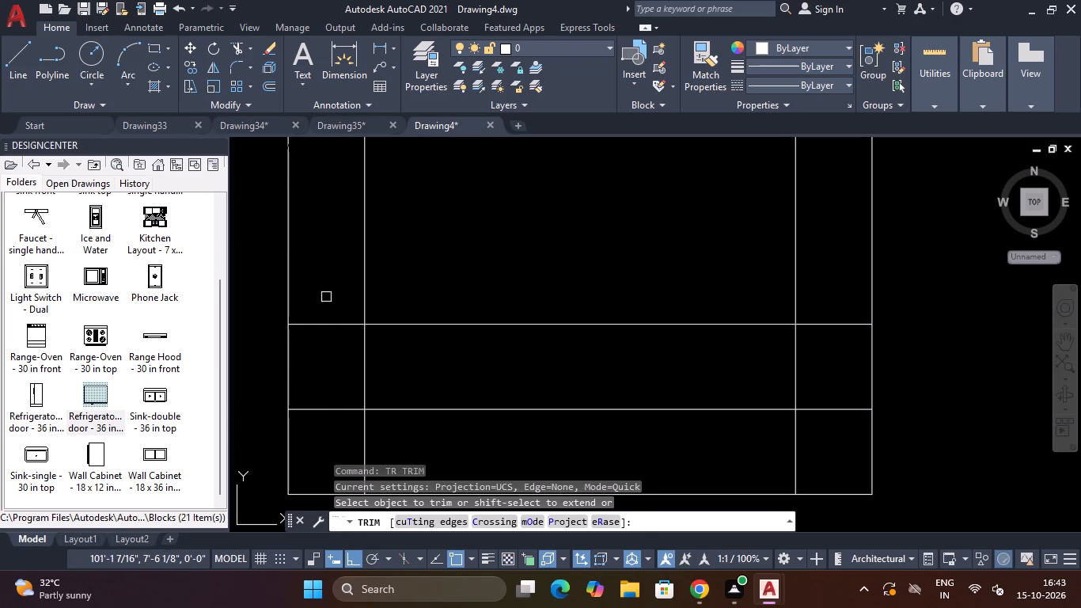
left_click(326, 297)
left_click(321, 432)
left_click(328, 447)
left_click(404, 439)
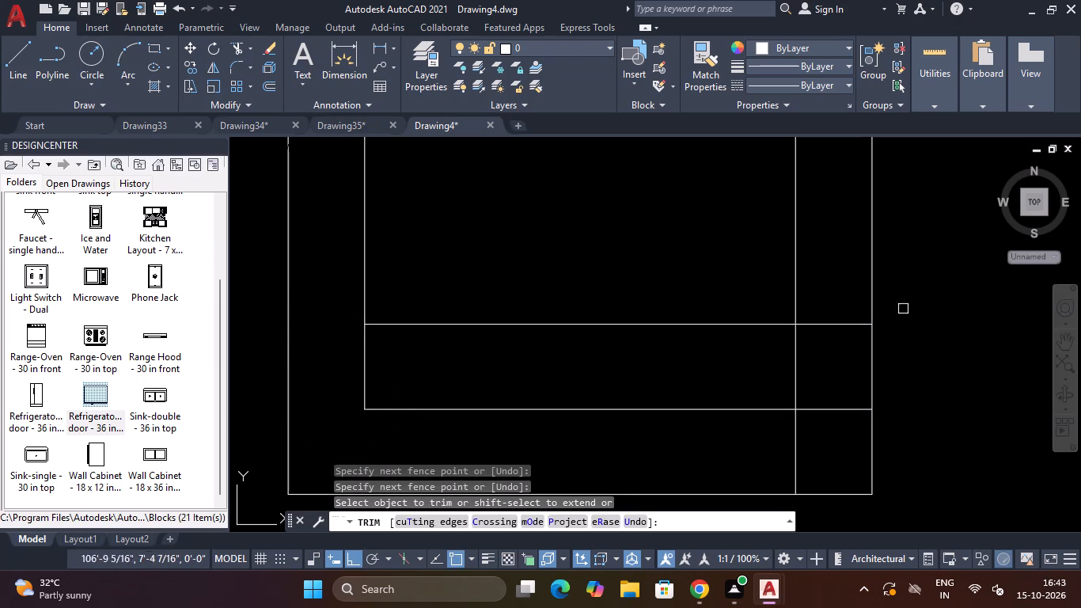
left_click(821, 295)
left_click(848, 450)
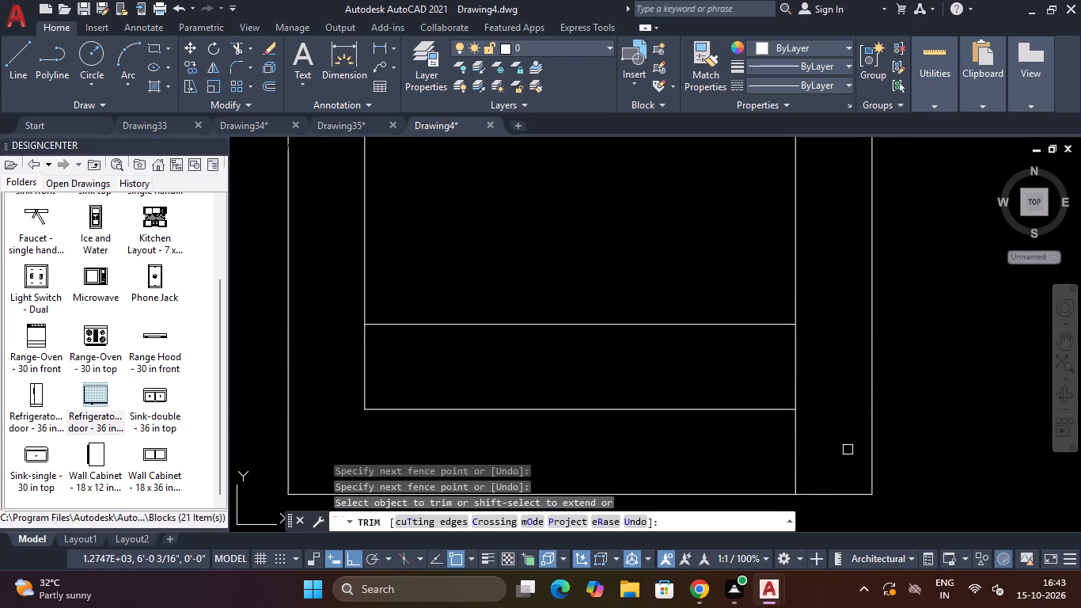
left_click(822, 431)
left_click(755, 457)
scroll(774, 441, "down", 3)
key("Escape")
key("Escape")
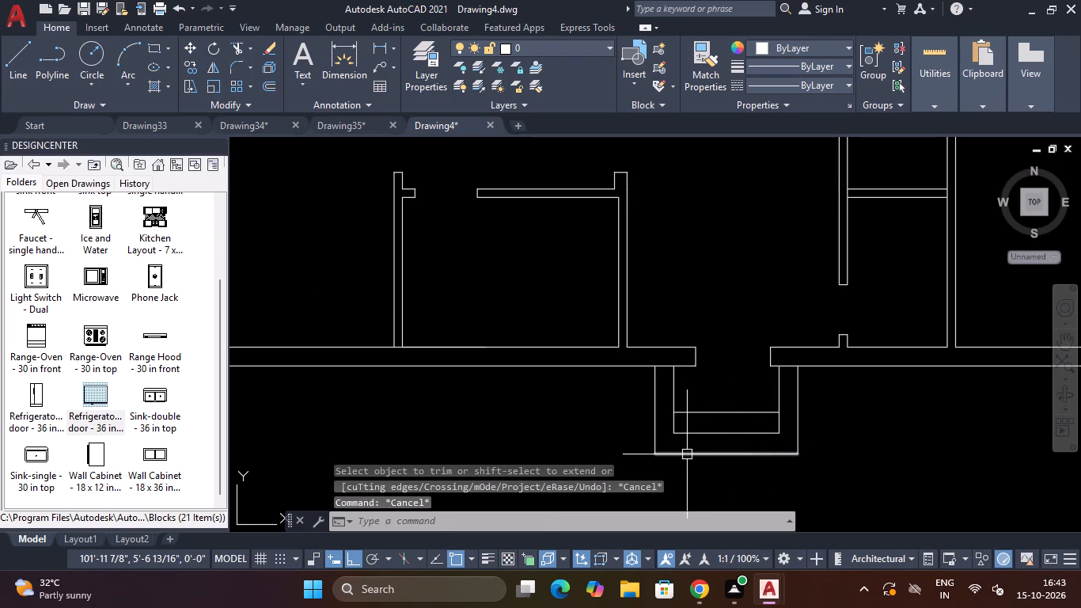
Draw lines from both ends of the lower step line south to the entry's outer edge to complete the side bands.
type("L")
key("space")
scroll(681, 447, "up", 3)
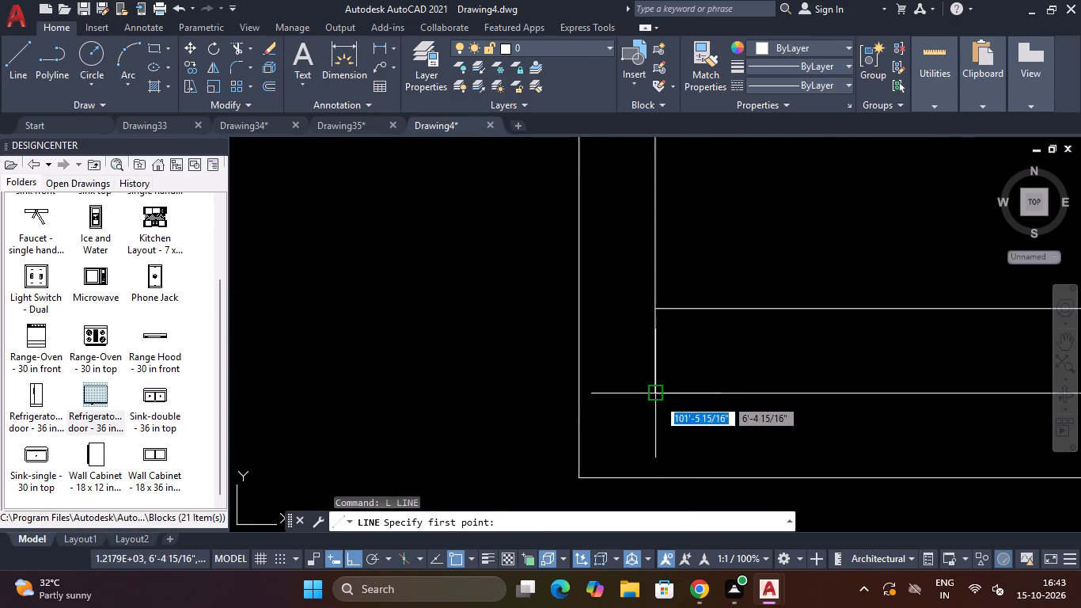
left_click(657, 397)
left_click(654, 478)
key("Escape")
scroll(831, 402, "down", 3)
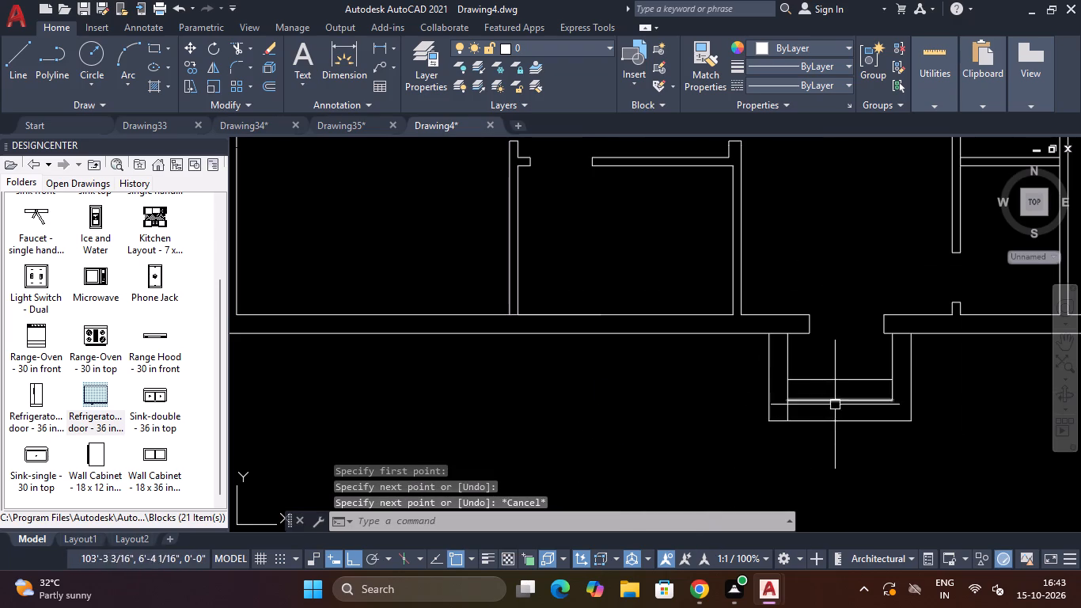
key("space")
scroll(890, 401, "up", 3)
left_click(893, 401)
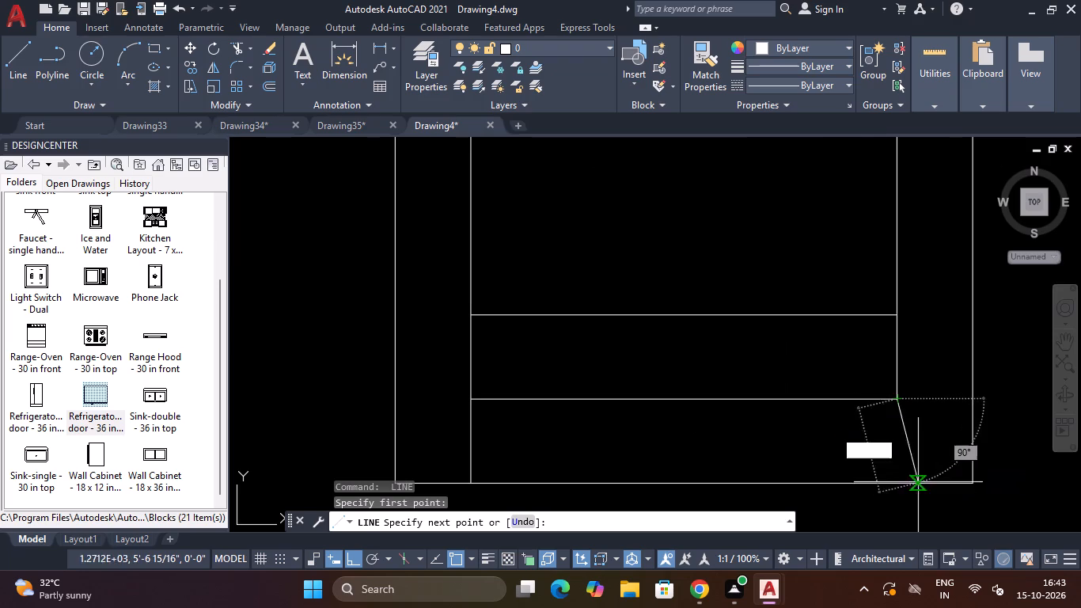
left_click(899, 485)
key("Escape")
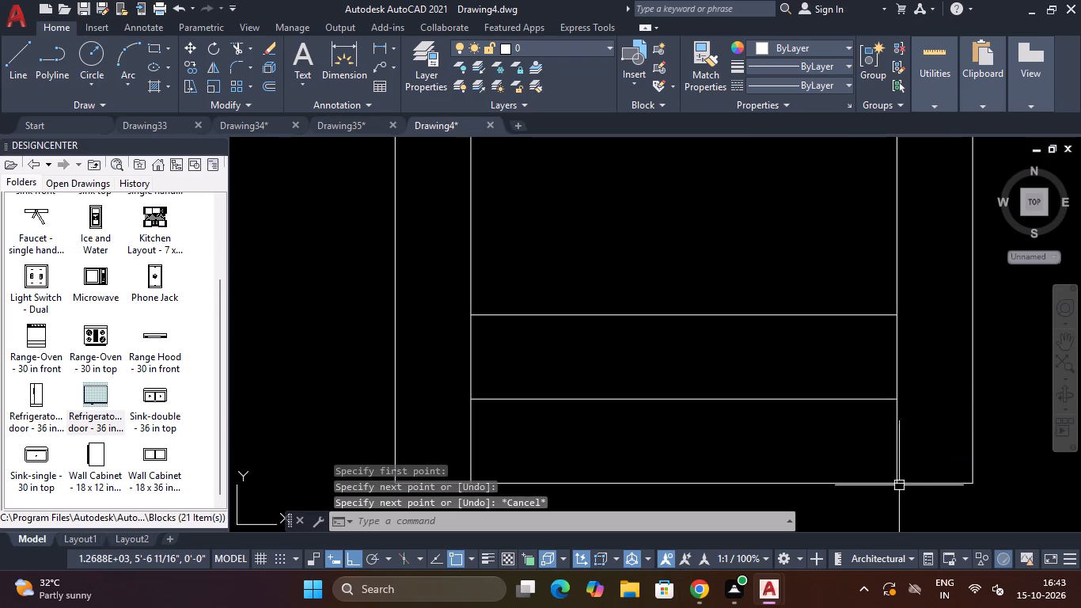
Draw a small rectangle about 5" by 6" inside each side band of the south entry, beside the upper step.
type("REC")
key("space")
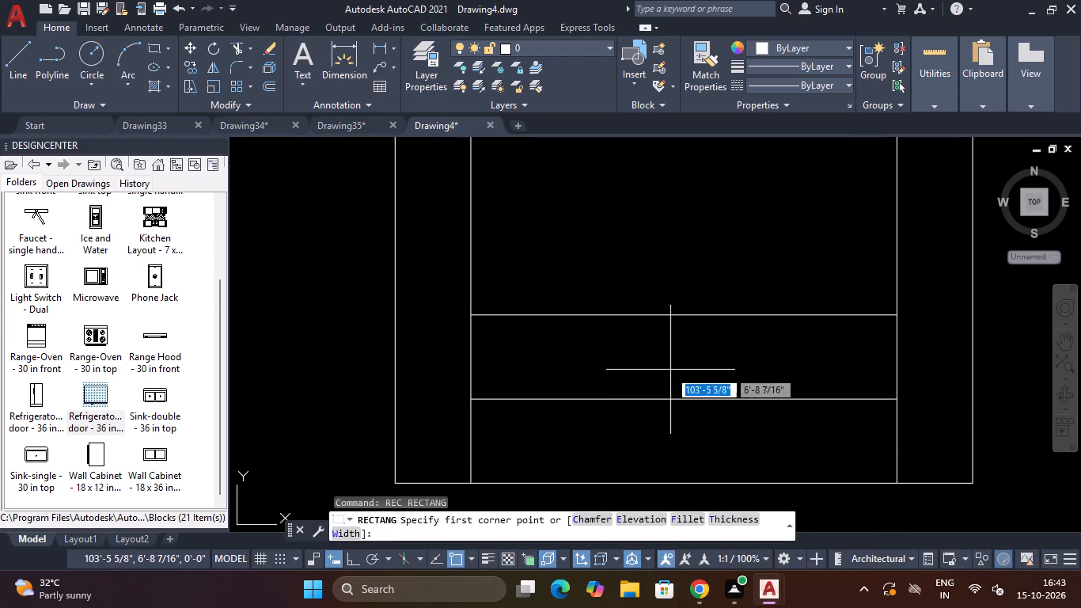
scroll(657, 367, "down", 2)
scroll(563, 347, "up", 2)
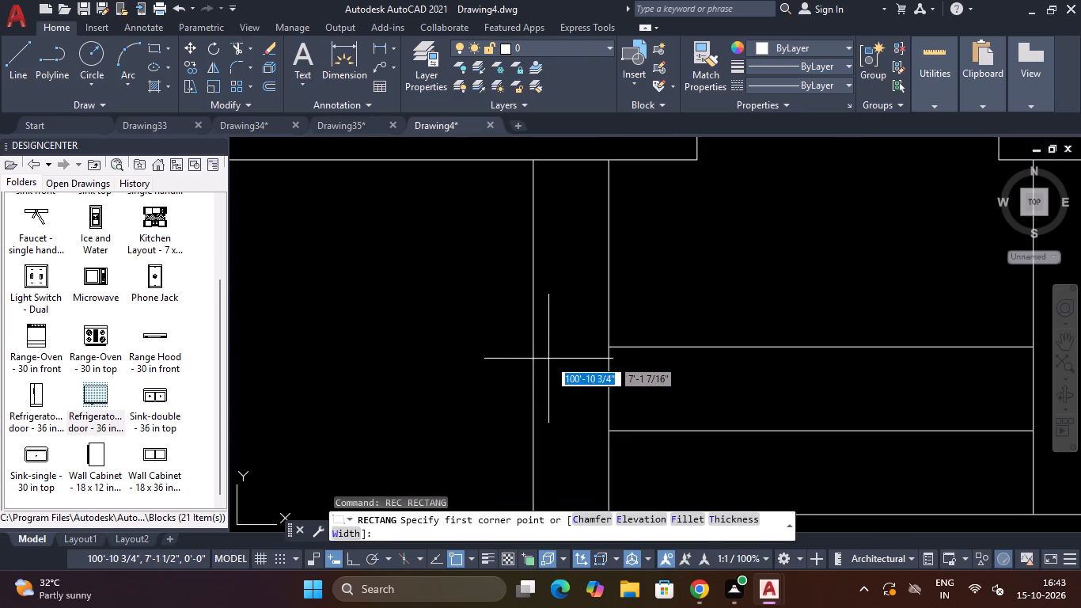
left_click(548, 357)
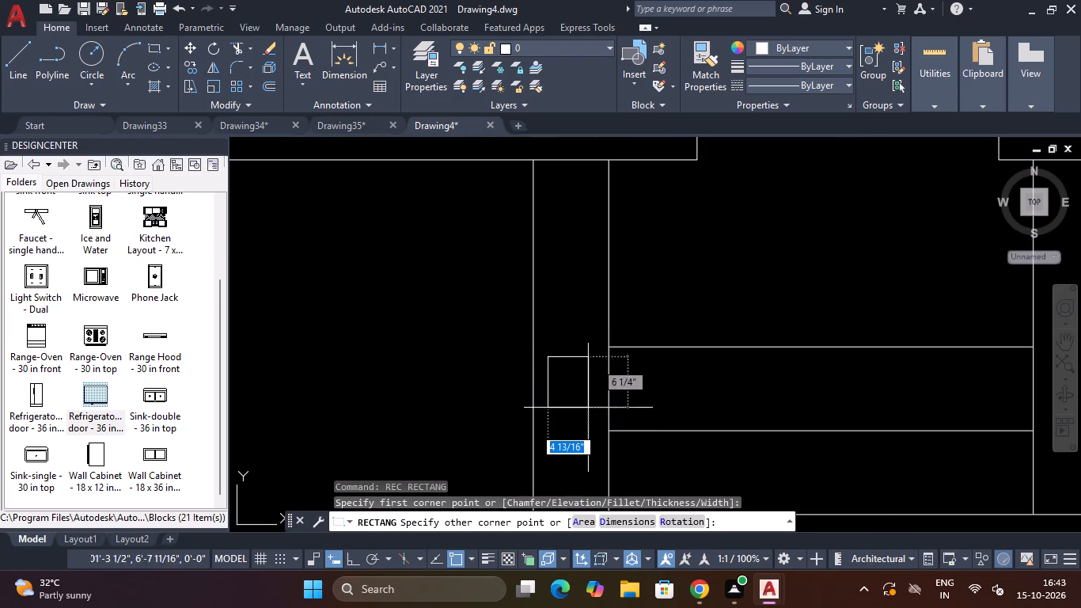
left_click(588, 406)
scroll(590, 403, "down", 4)
scroll(697, 398, "up", 3)
key("space")
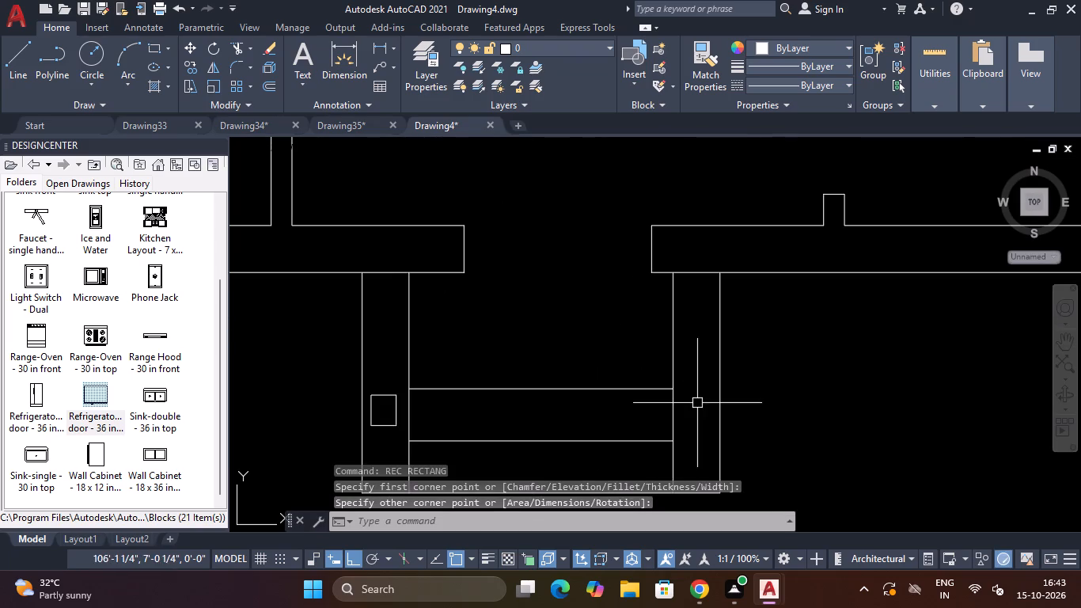
left_click(686, 392)
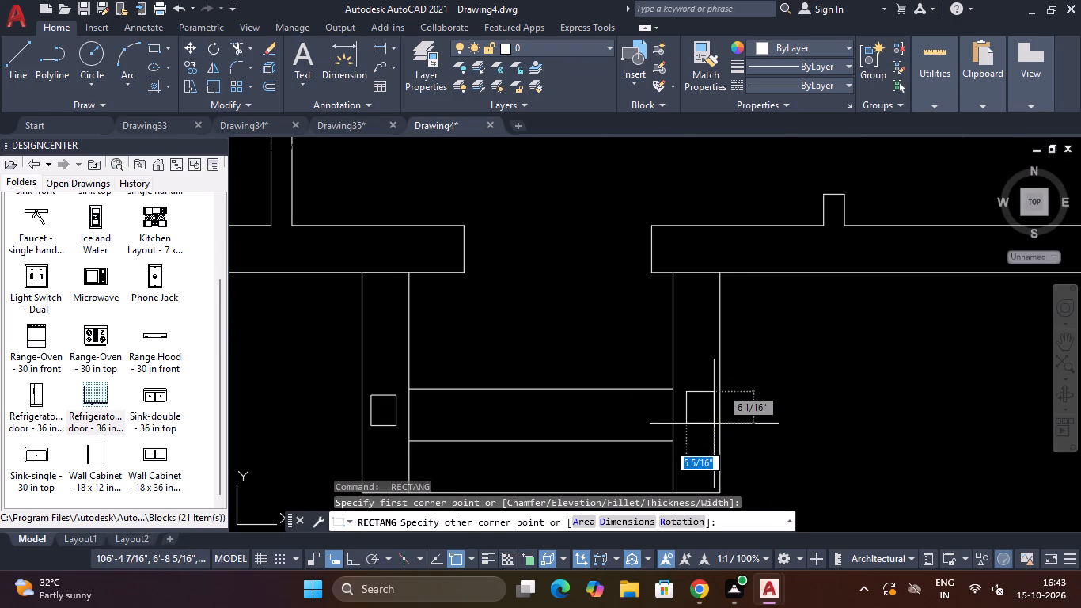
left_click(713, 424)
key("Escape")
scroll(715, 418, "down", 3)
scroll(631, 381, "up", 1)
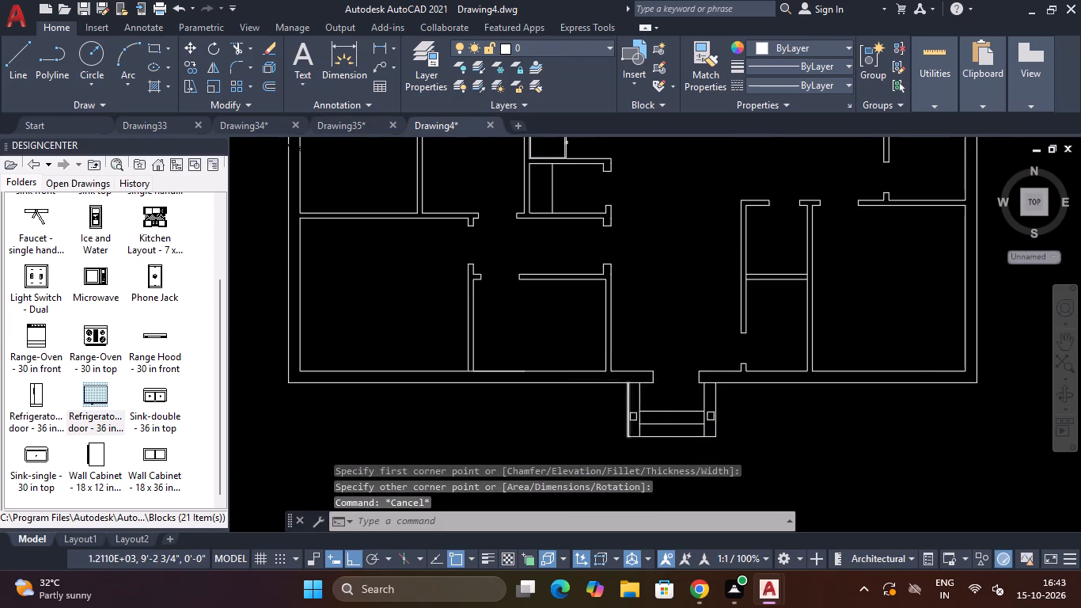
scroll(631, 381, "up", 1)
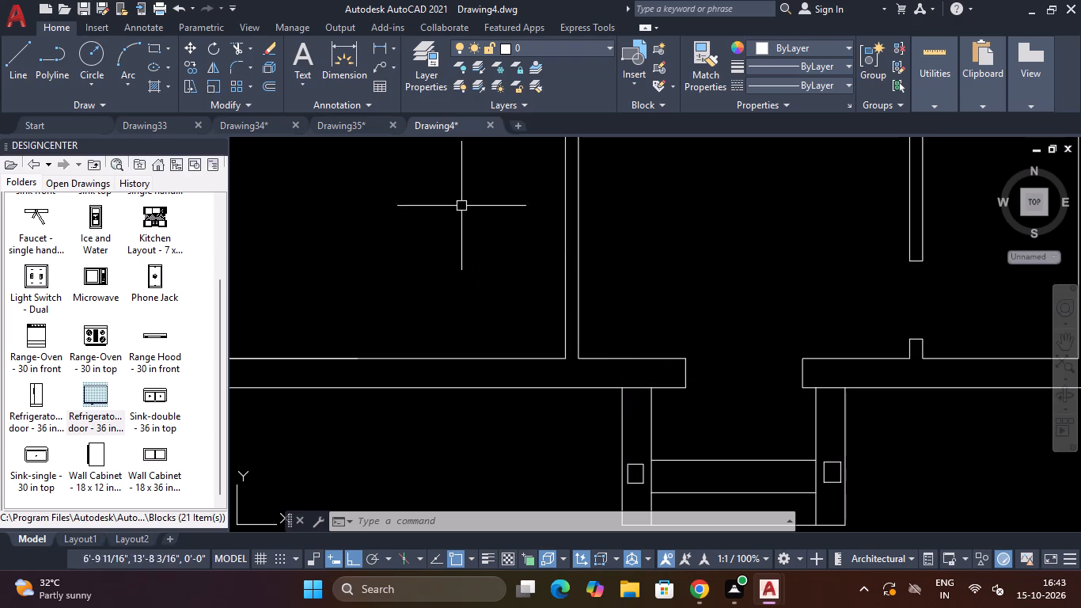
Switch to Drawing35 and copy the living-room L-shaped sofa, table and chair to the clipboard.
left_click(347, 127)
scroll(889, 329, "down", 2)
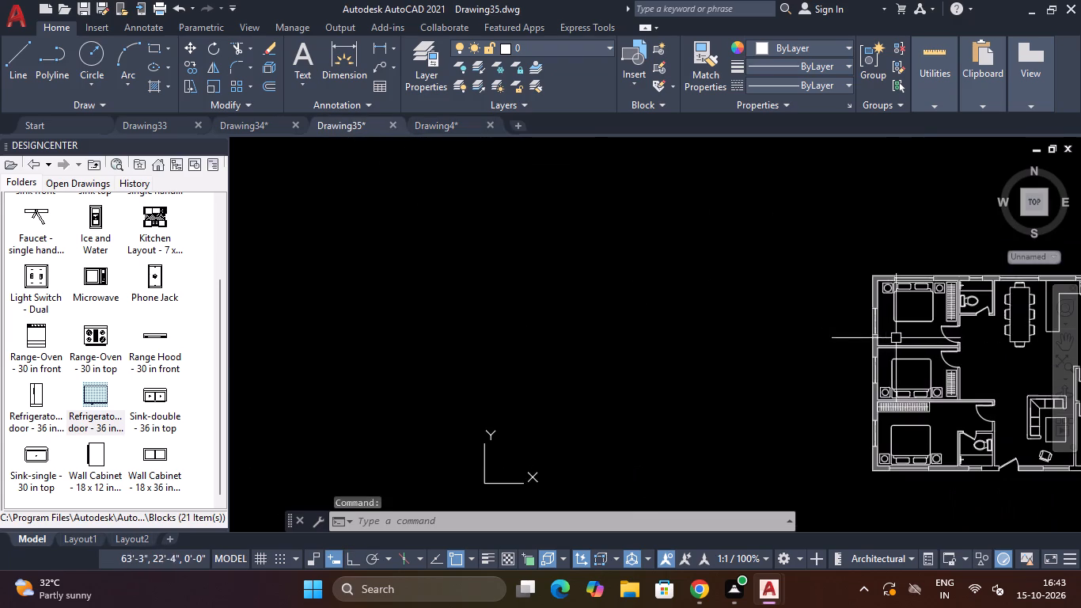
scroll(990, 436, "down", 1)
scroll(1037, 441, "up", 4)
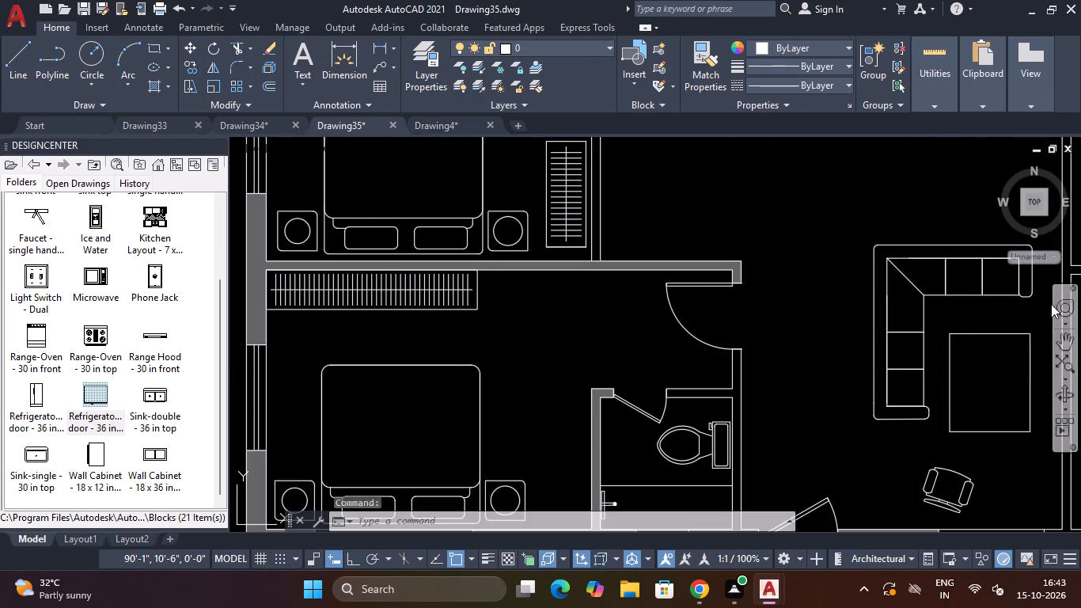
scroll(1046, 307, "down", 8)
scroll(1060, 246, "up", 5)
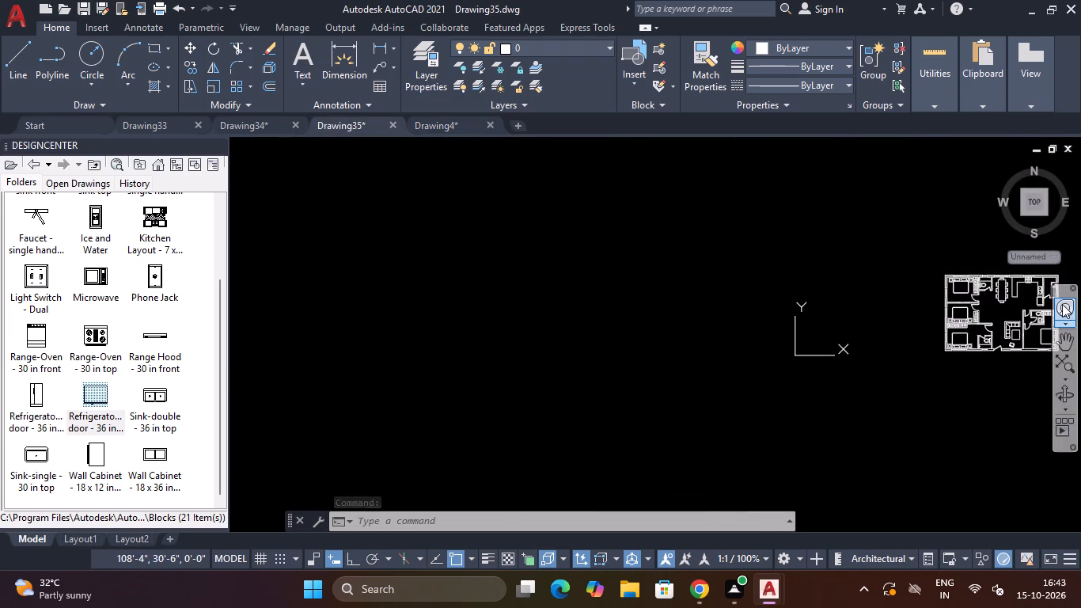
scroll(1062, 304, "up", 2)
scroll(756, 310, "down", 2)
scroll(766, 346, "up", 2)
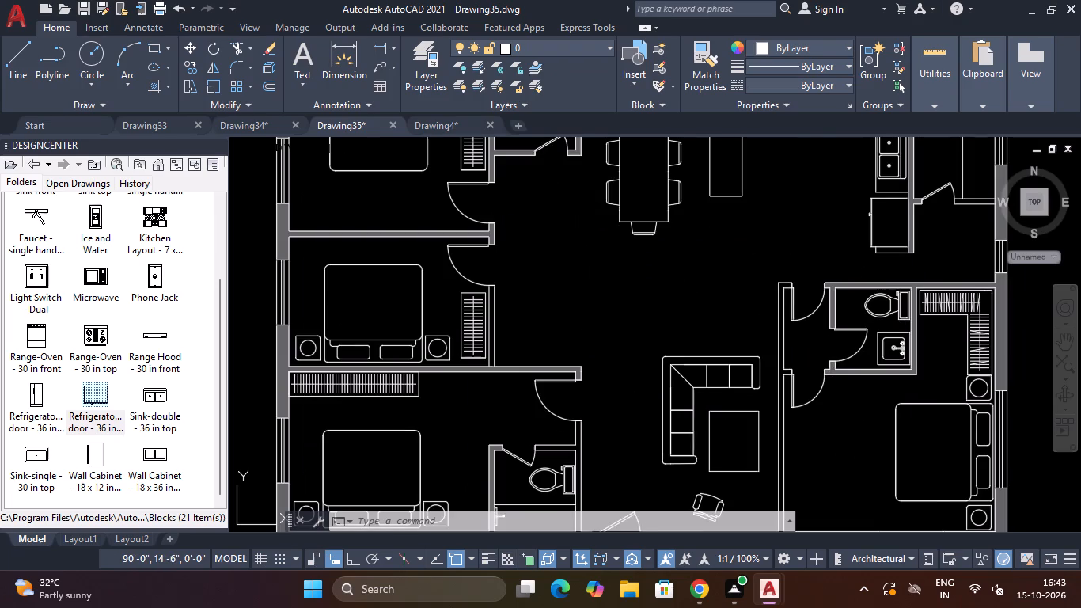
left_click(769, 340)
scroll(734, 423, "down", 2)
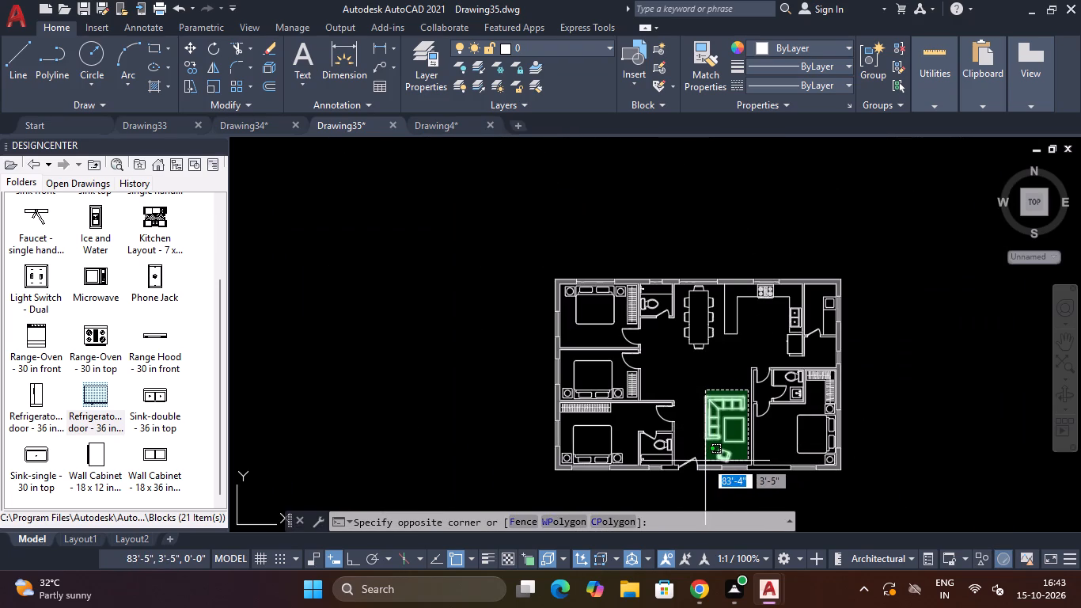
scroll(702, 460, "up", 1)
left_click(702, 460)
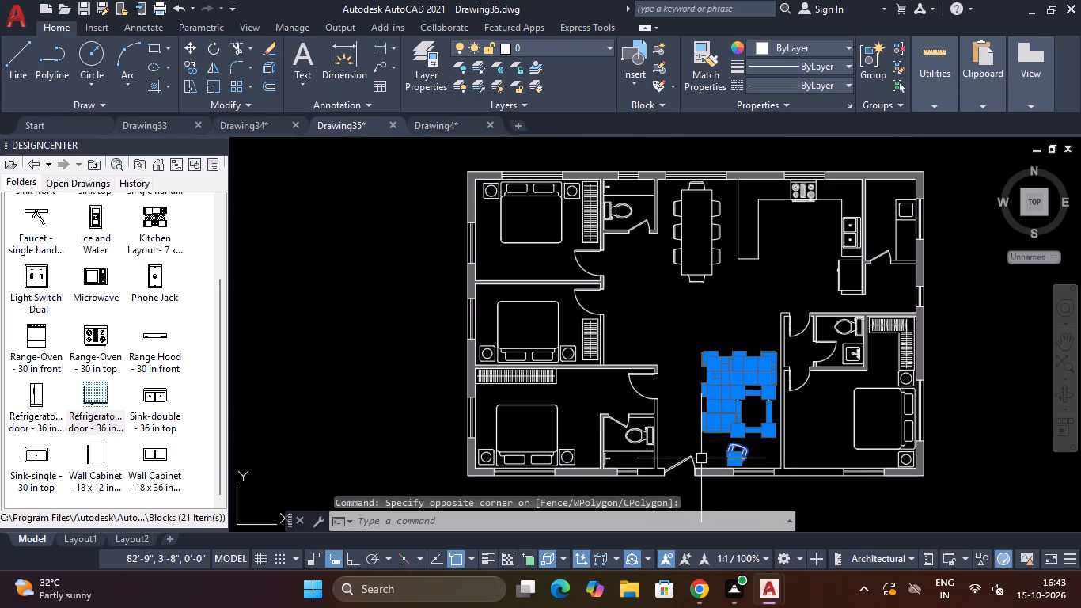
key("ctrl+c")
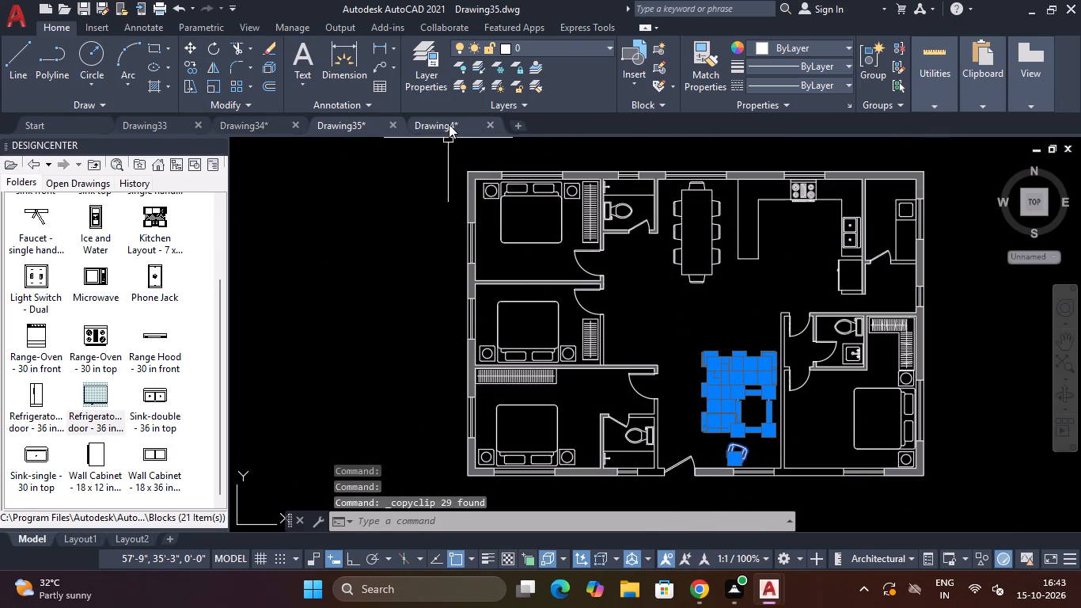
Paste the copied sofa, table and chair into Drawing4, in the empty space east of the floor plan.
left_click(449, 124)
scroll(582, 336, "down", 3)
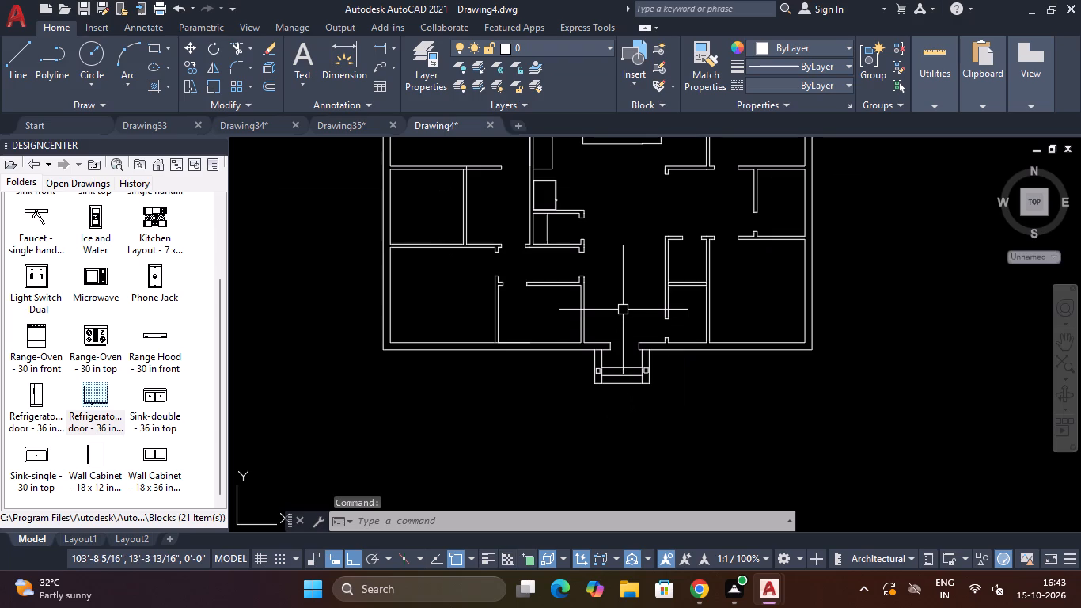
key("ctrl+v")
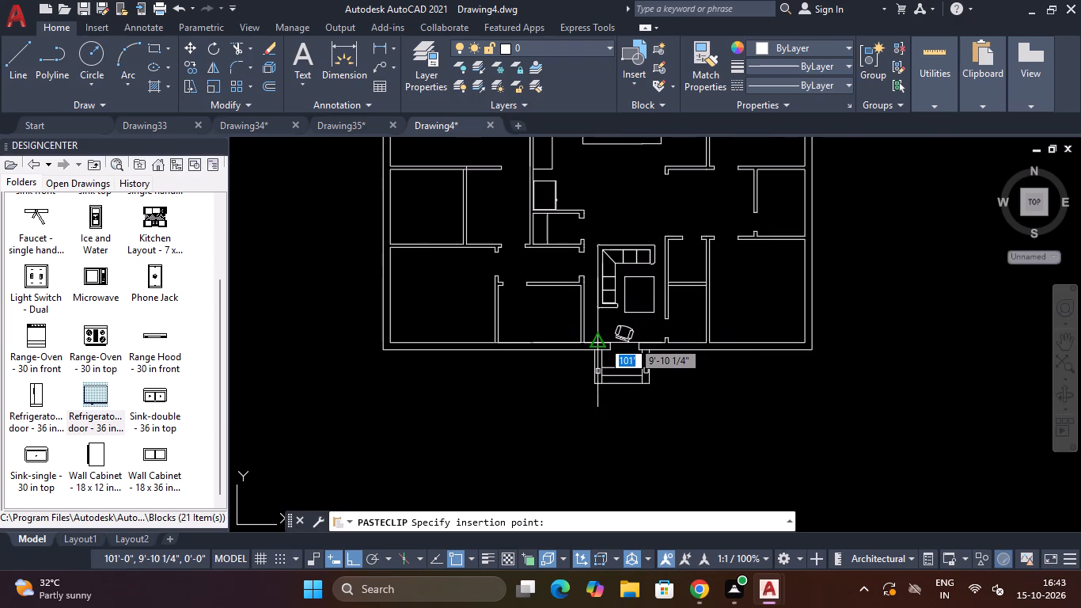
scroll(602, 340, "up", 1)
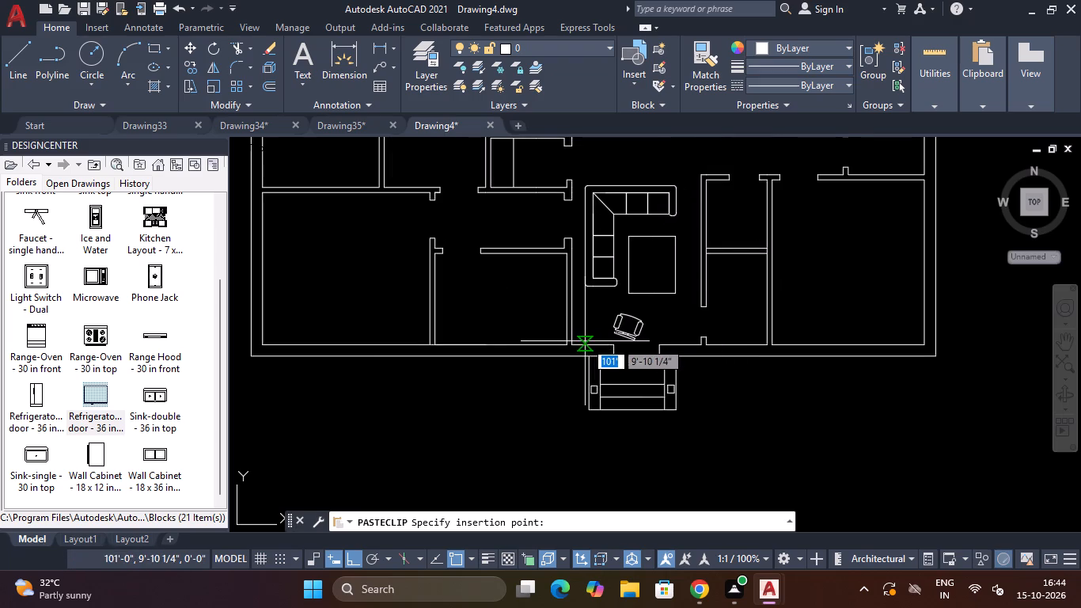
scroll(787, 431, "down", 2)
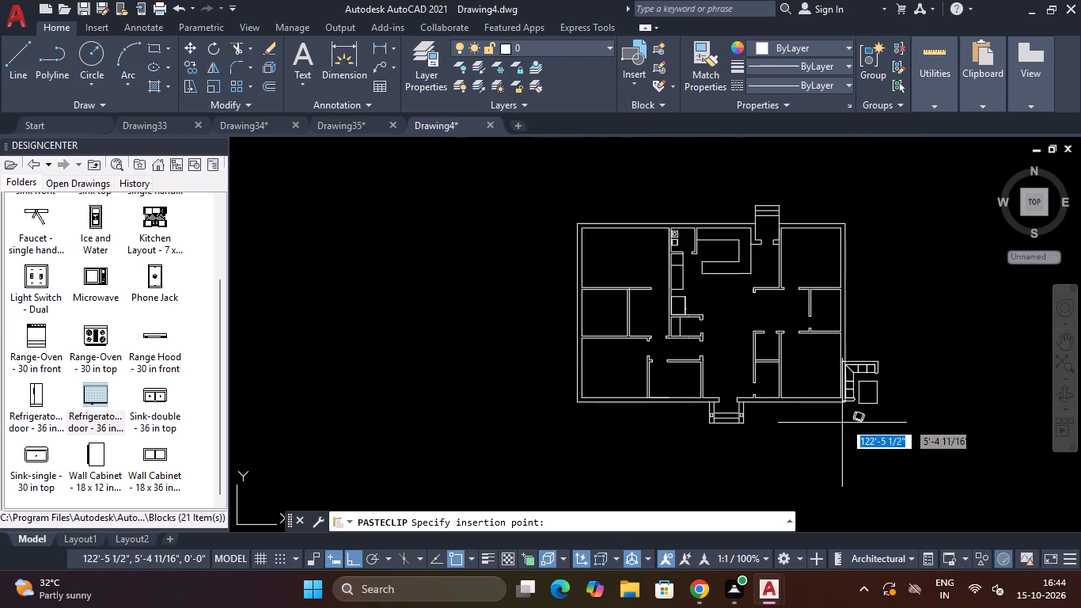
left_click(882, 386)
key("Escape")
Scale the pasted furniture group down to roughly two-thirds size from a base point beside the chair.
left_click_drag(946, 282, 938, 313)
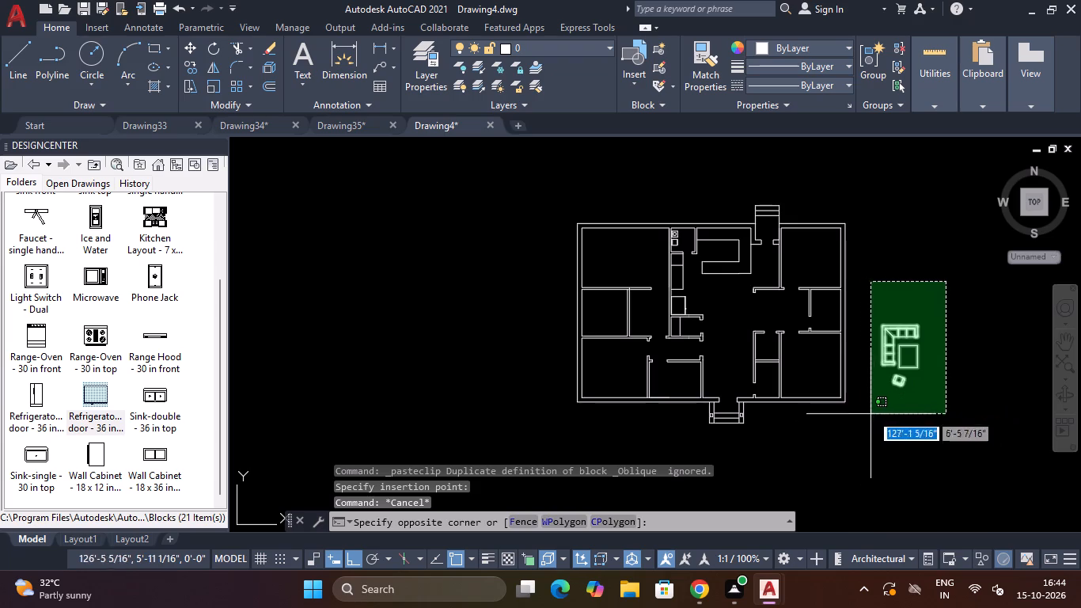
left_click(874, 410)
type("SC")
key("space")
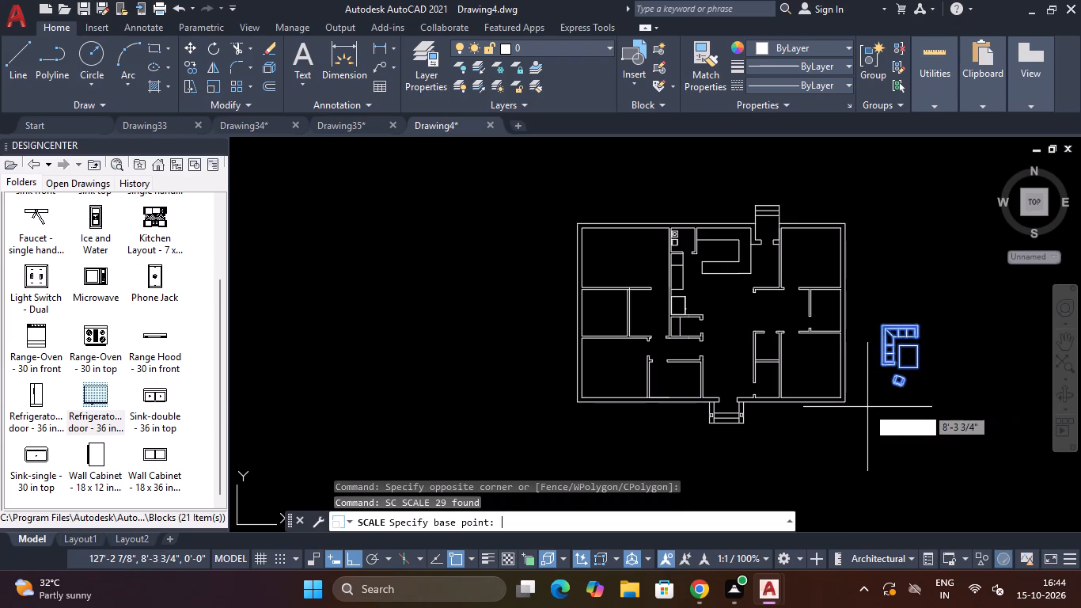
scroll(874, 394, "up", 2)
left_click(920, 368)
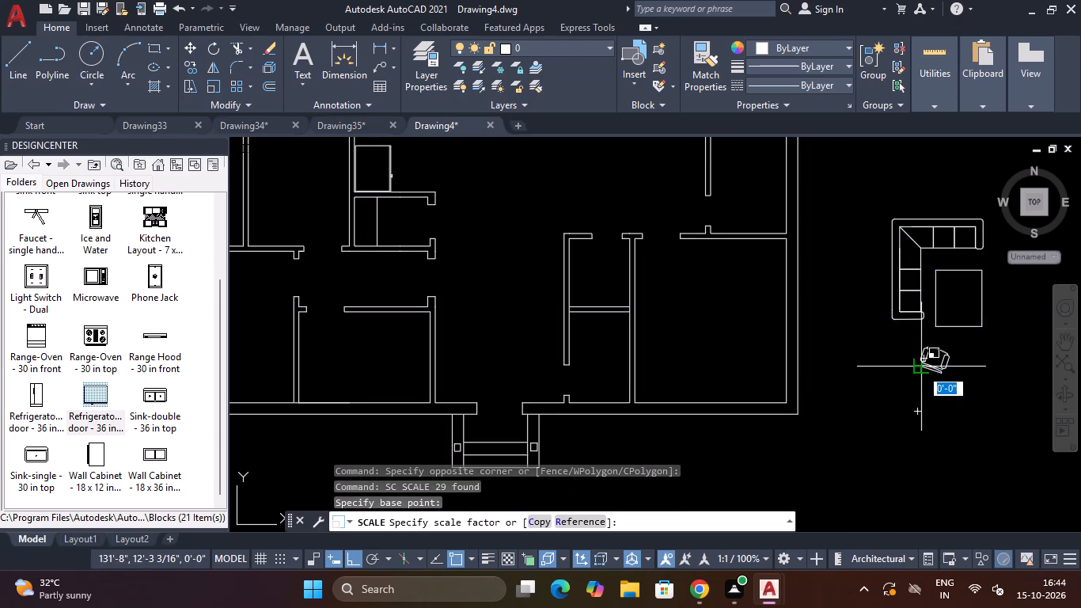
left_click(953, 316)
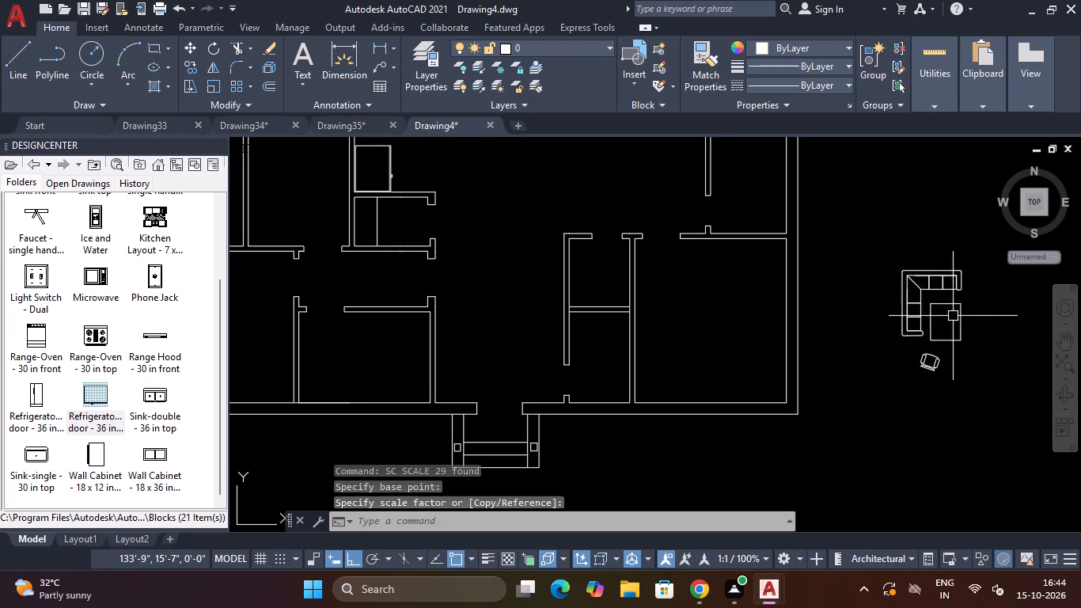
Move the scaled furniture group with ortho off into the central living area, north of the south entry and beside the partition.
left_click(973, 235)
left_click(887, 412)
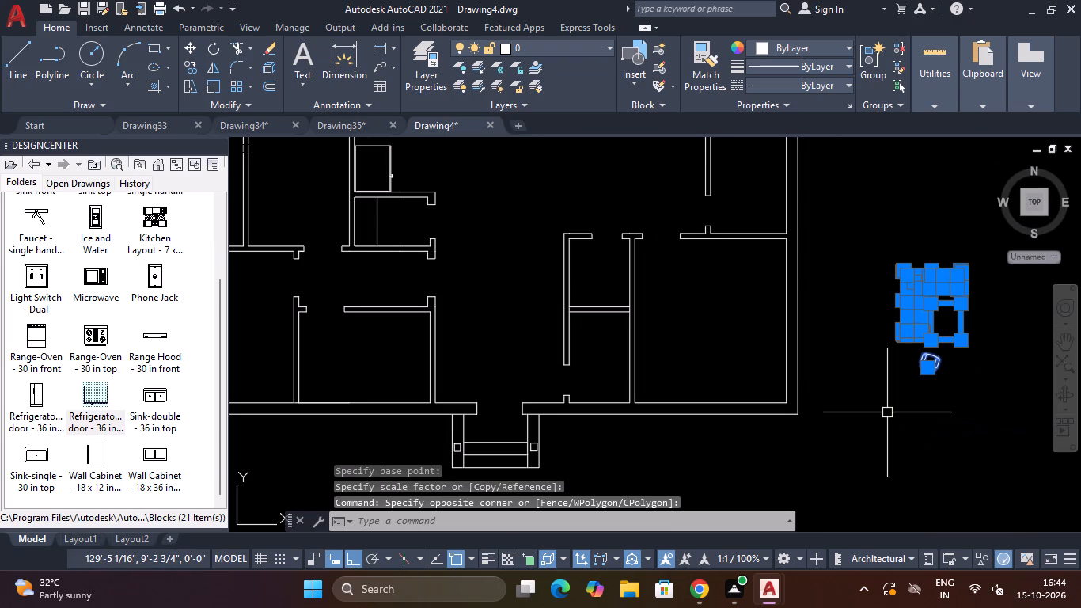
type("M")
key("space")
left_click(941, 323)
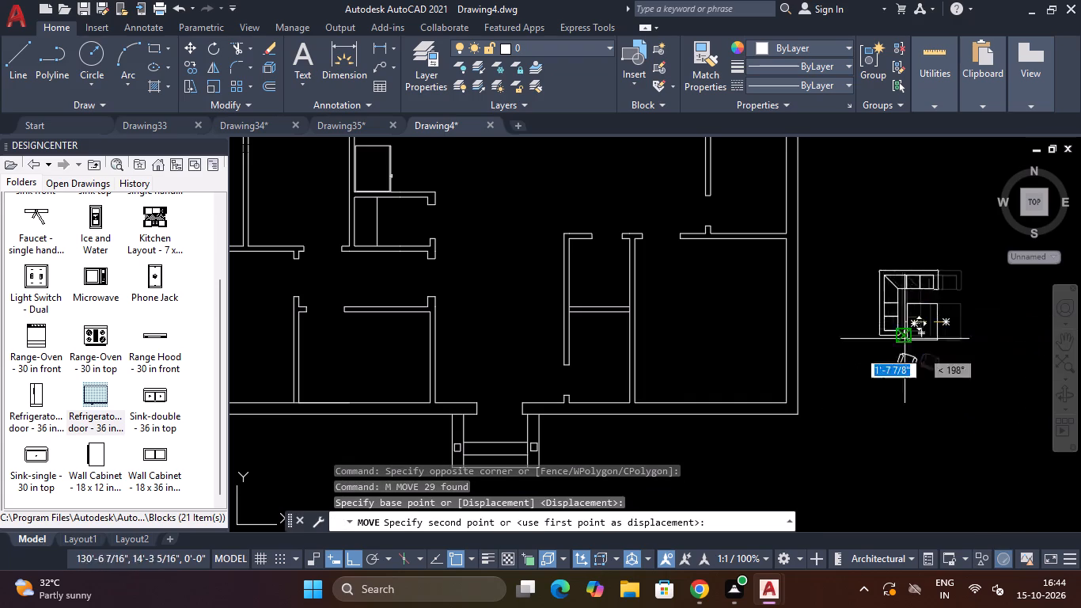
key("F8")
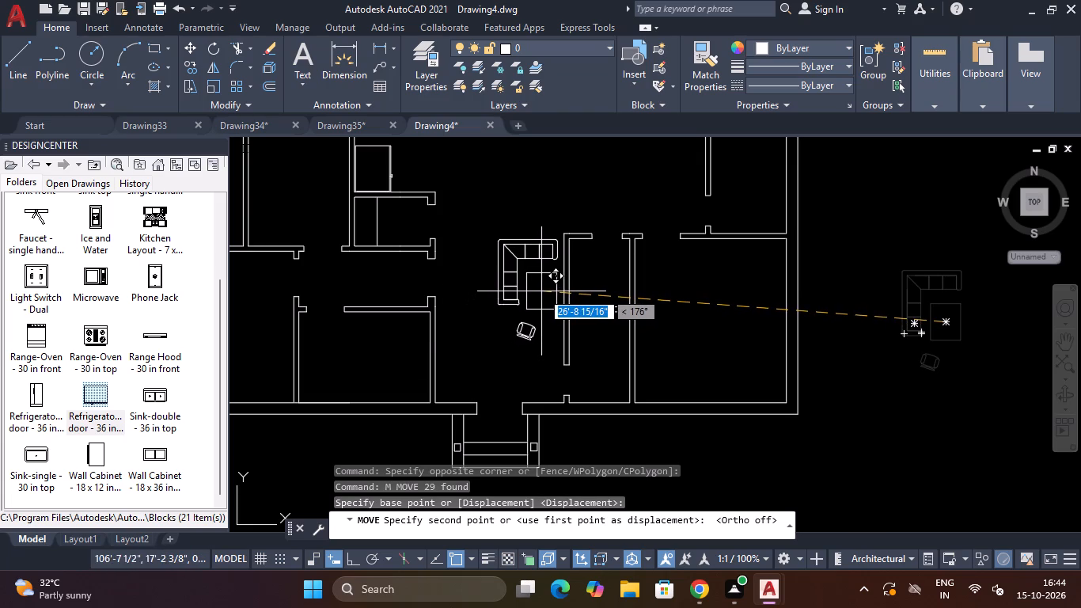
left_click(540, 291)
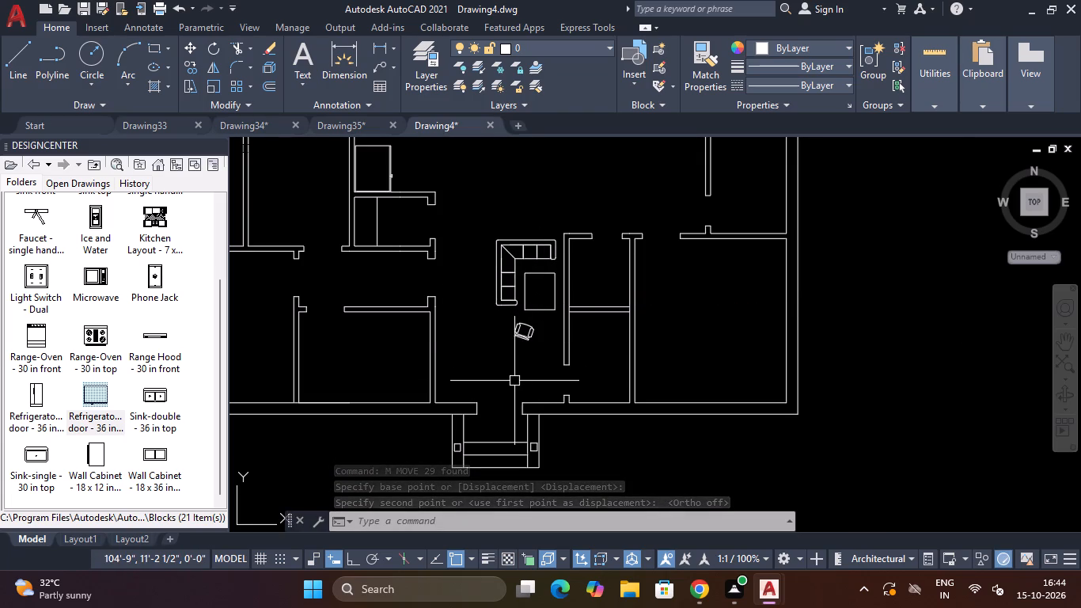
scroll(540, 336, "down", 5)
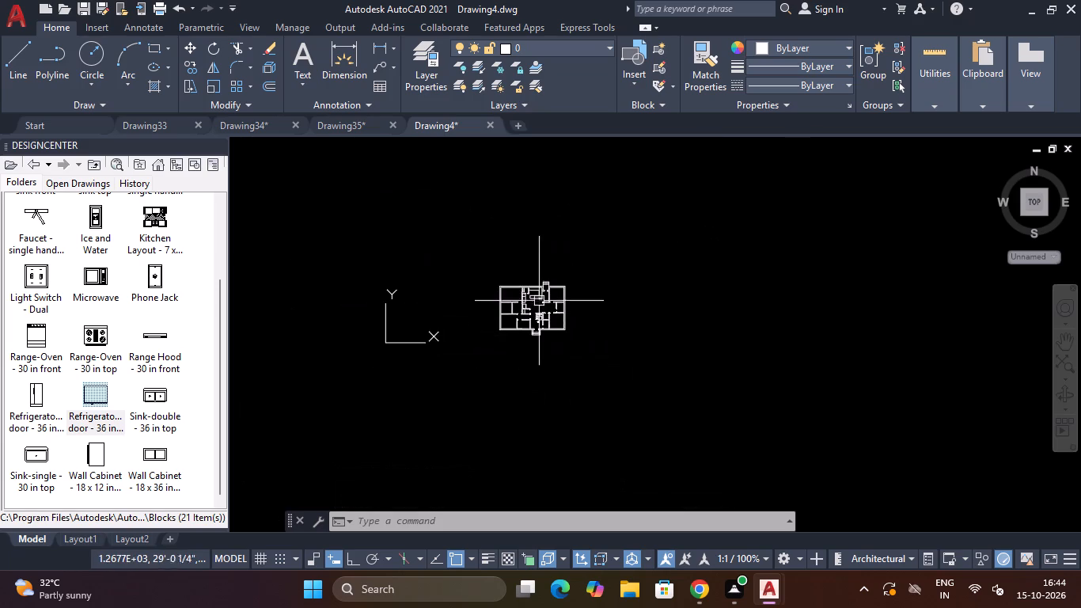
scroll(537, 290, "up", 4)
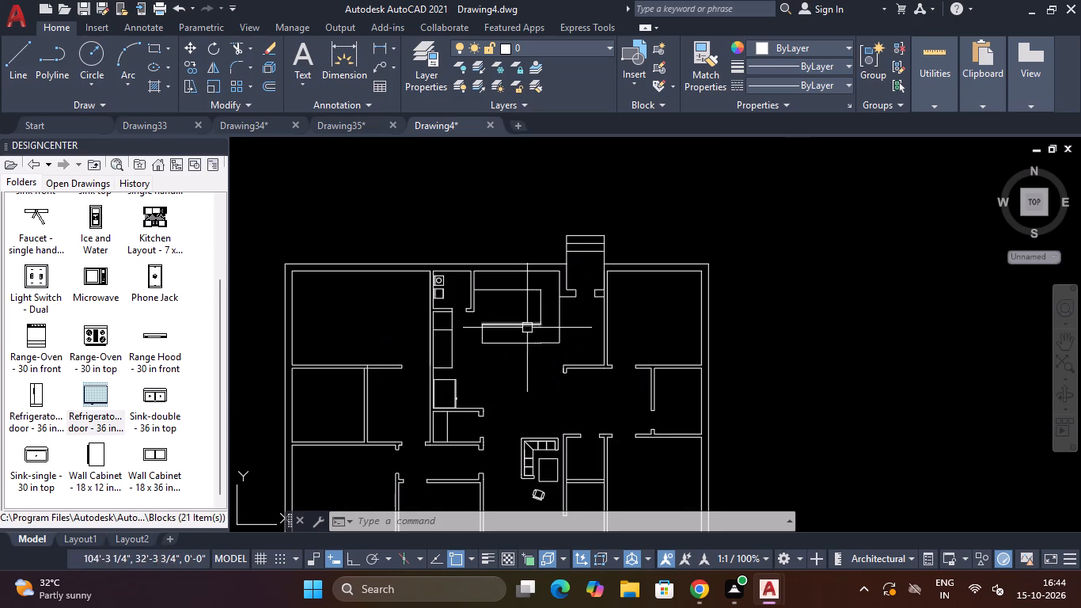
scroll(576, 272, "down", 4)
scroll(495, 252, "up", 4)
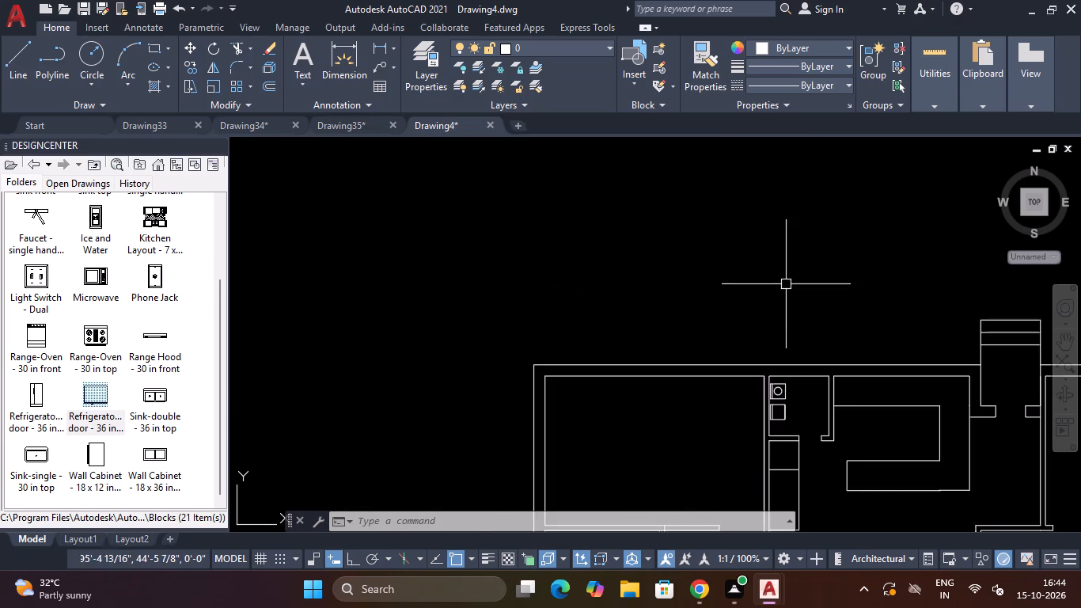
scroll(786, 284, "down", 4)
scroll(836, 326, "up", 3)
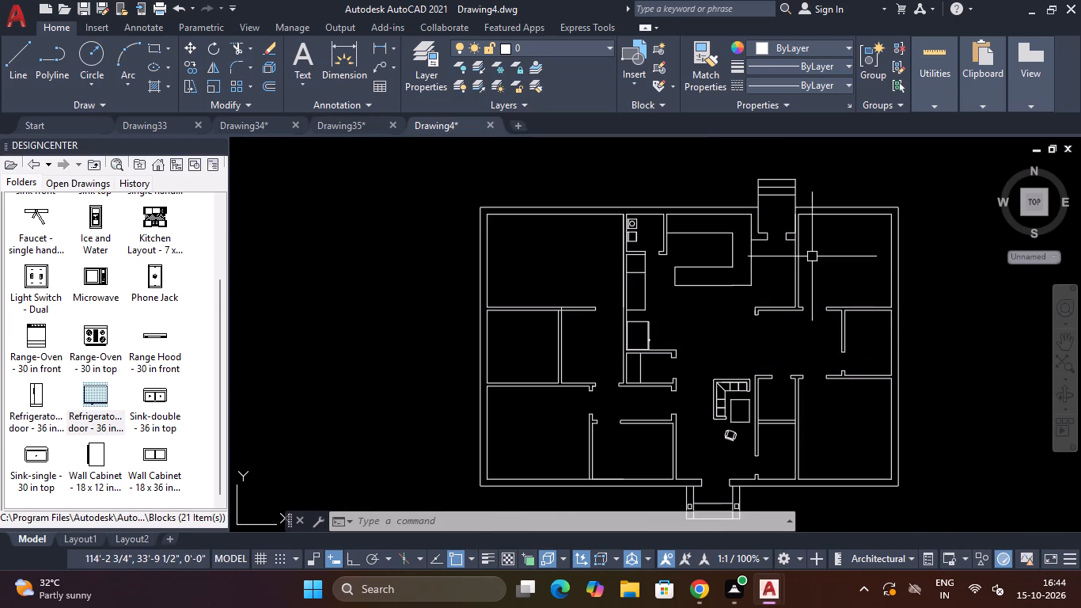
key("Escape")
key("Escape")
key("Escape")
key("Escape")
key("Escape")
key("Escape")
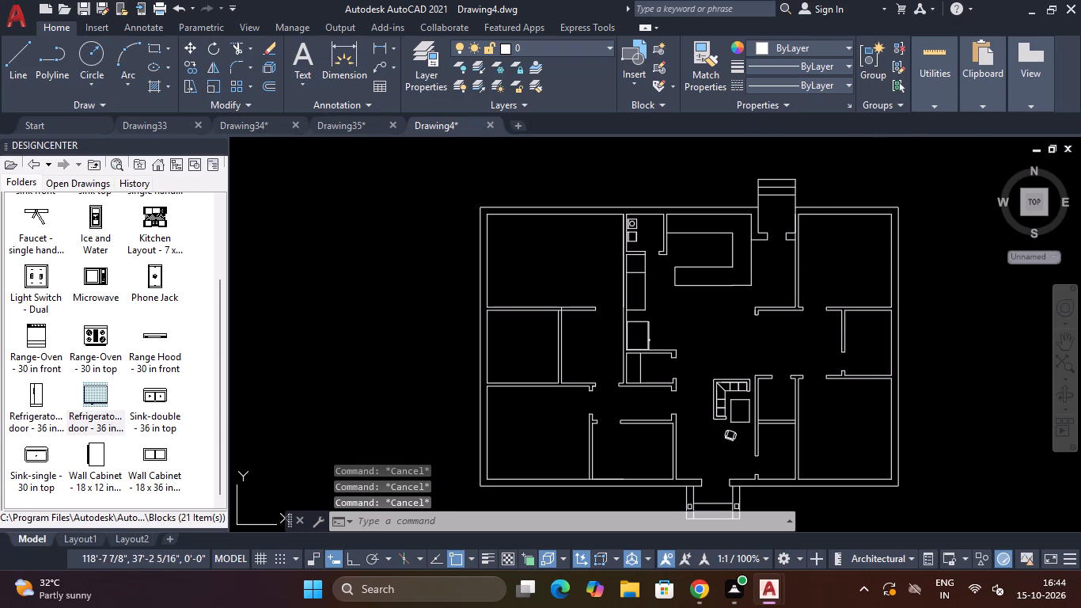
Inspect the widths and lengths of the rooms, partitions and door gaps across the floor plan with Quick Measure.
left_click(935, 126)
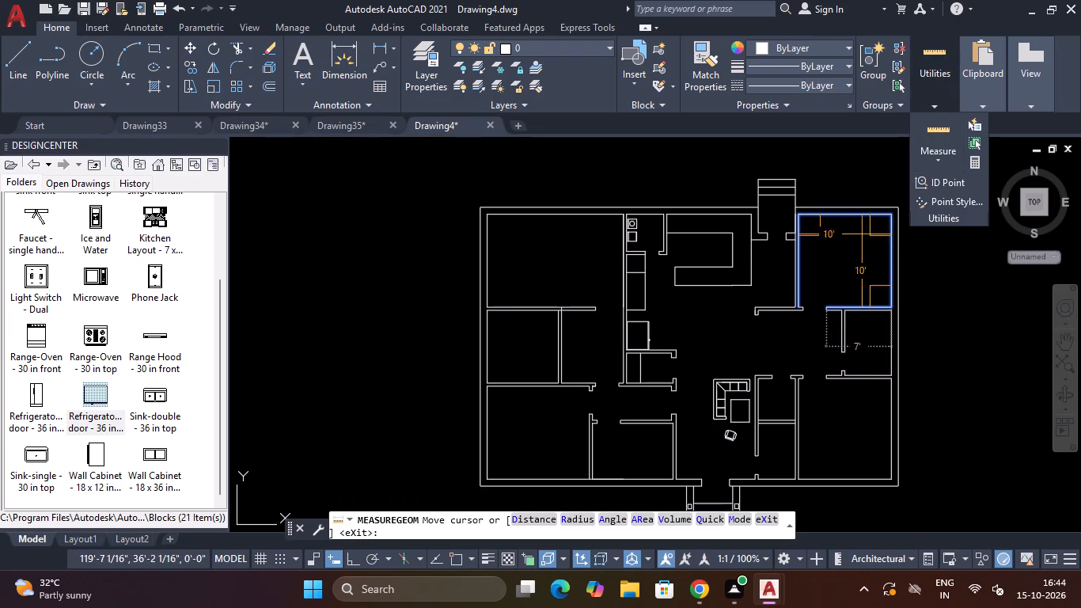
scroll(811, 308, "up", 3)
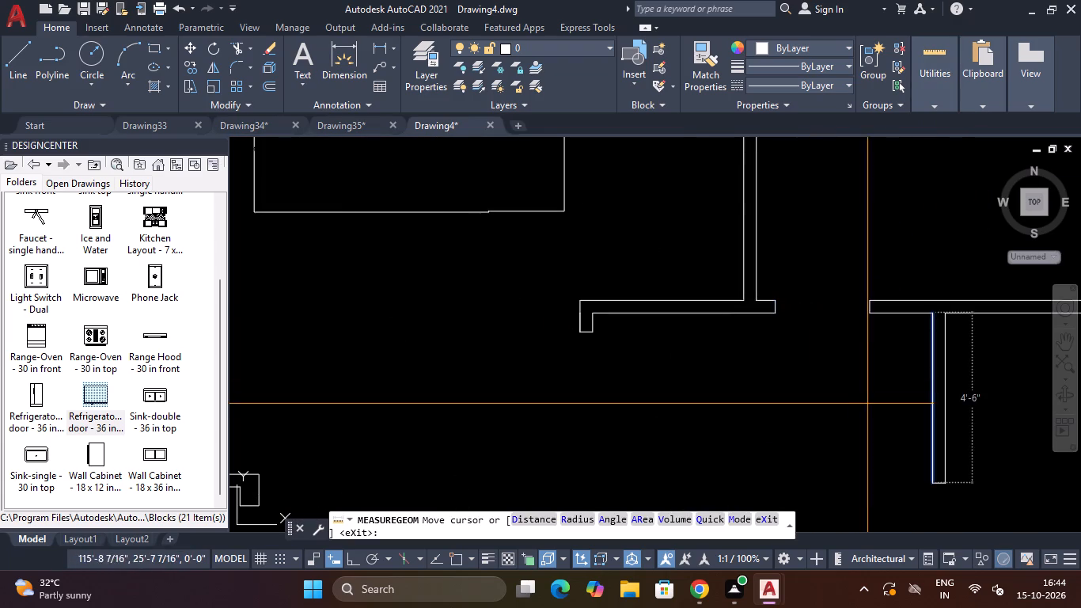
scroll(868, 403, "down", 3)
scroll(877, 437, "up", 4)
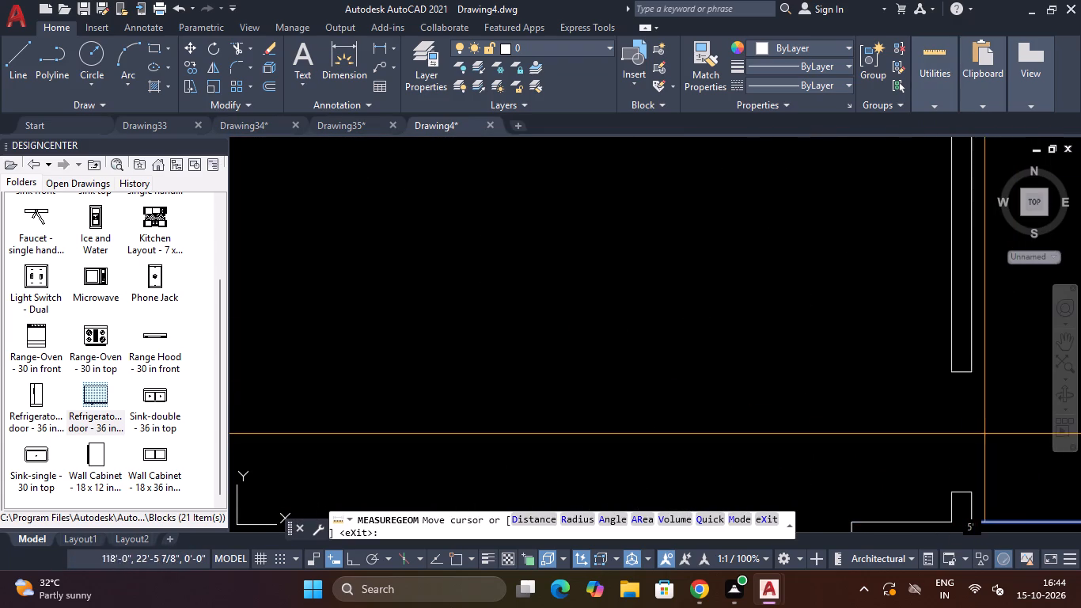
scroll(962, 424, "down", 6)
scroll(946, 446, "up", 6)
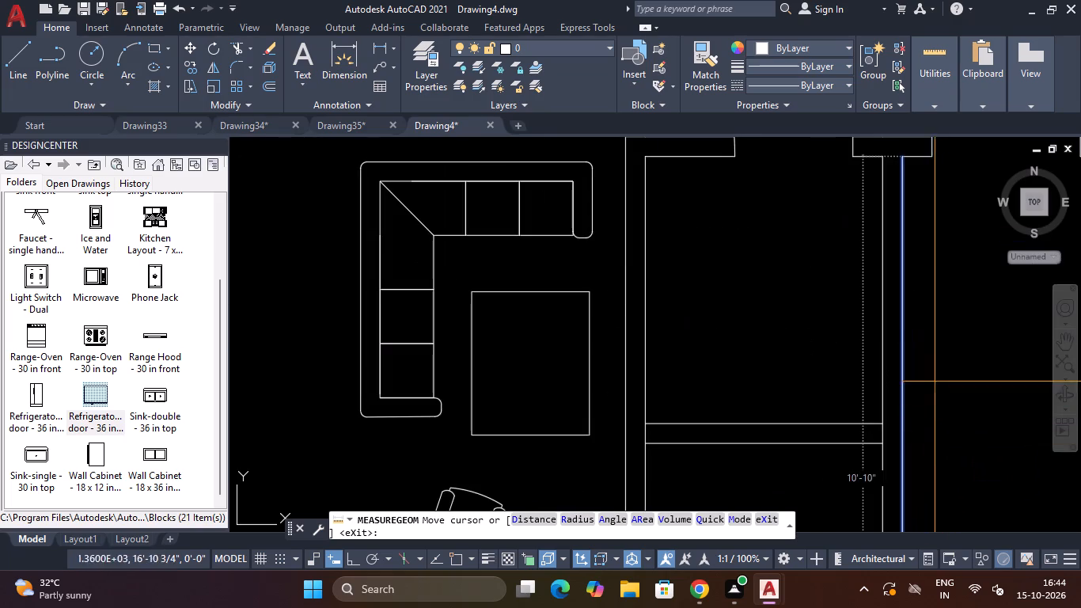
scroll(945, 326, "down", 5)
scroll(954, 306, "up", 2)
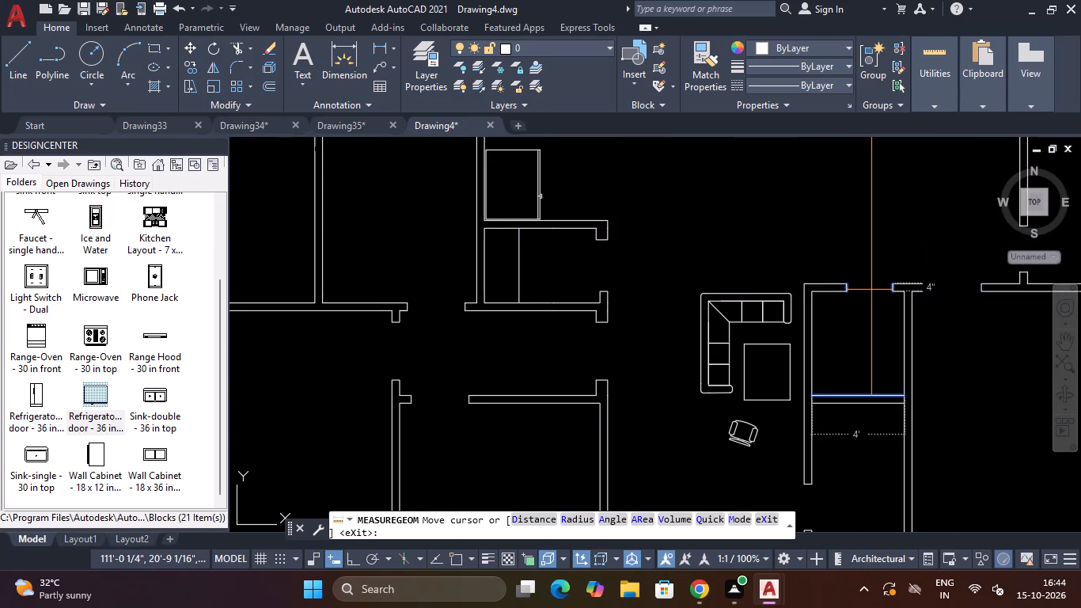
scroll(871, 286, "down", 3)
scroll(871, 286, "up", 5)
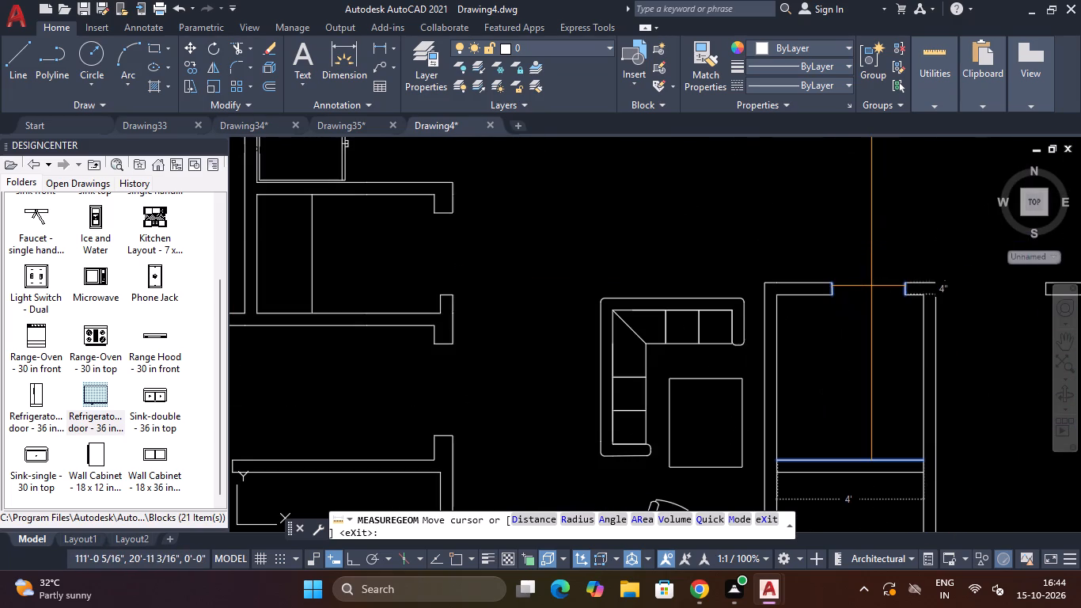
scroll(873, 284, "down", 3)
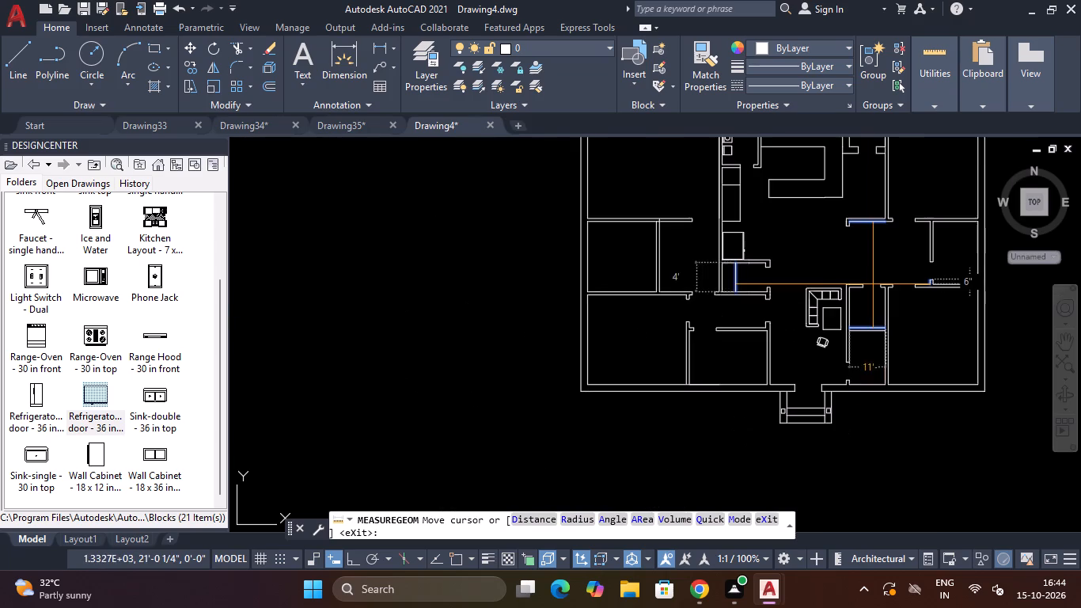
scroll(867, 353, "up", 3)
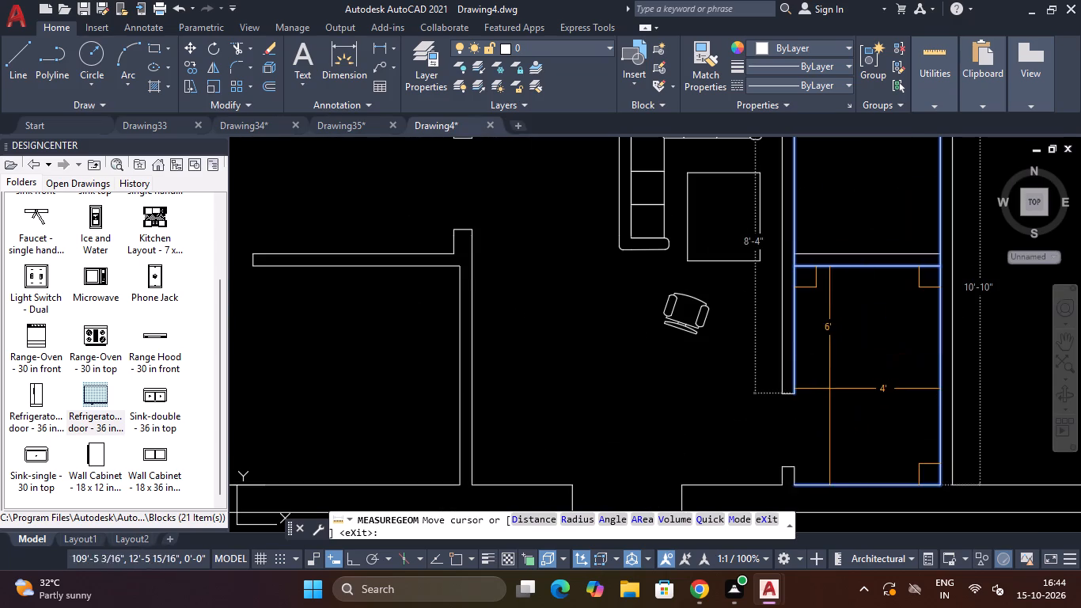
scroll(567, 367, "down", 3)
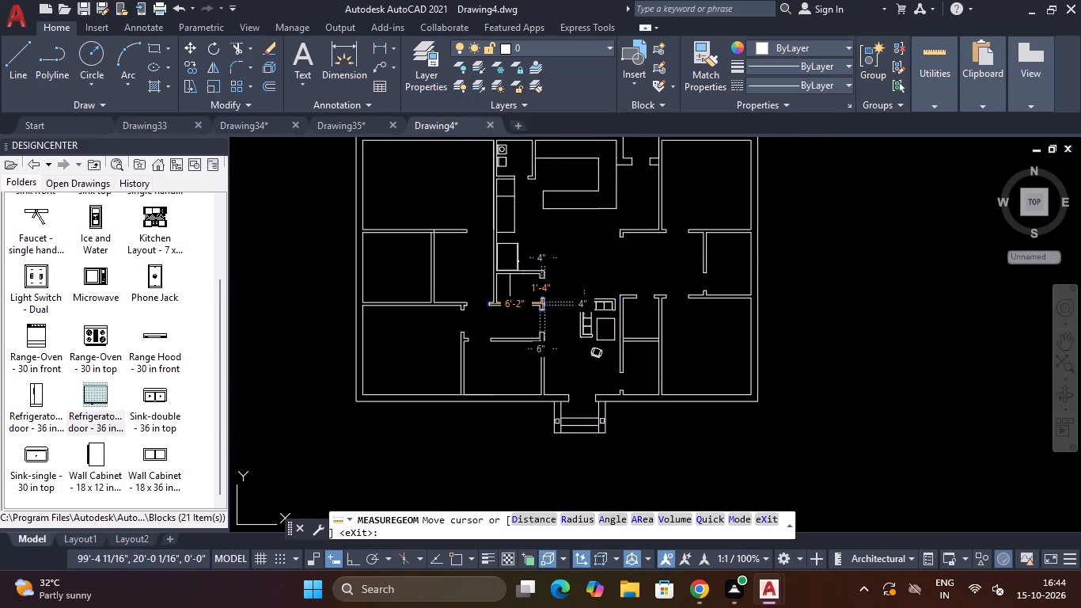
scroll(544, 304, "up", 4)
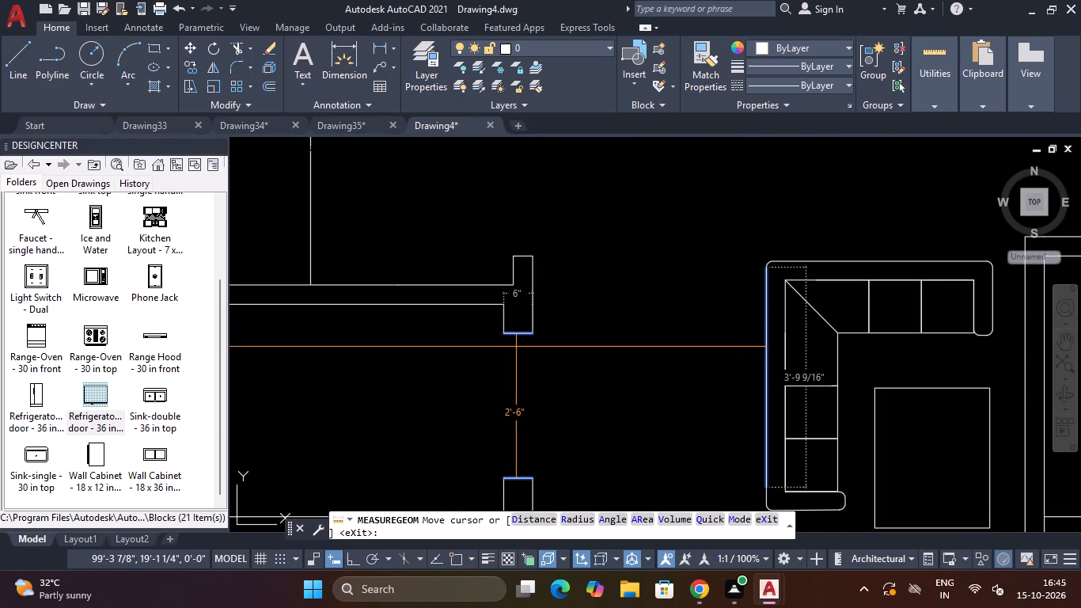
scroll(503, 346, "down", 5)
scroll(468, 355, "up", 4)
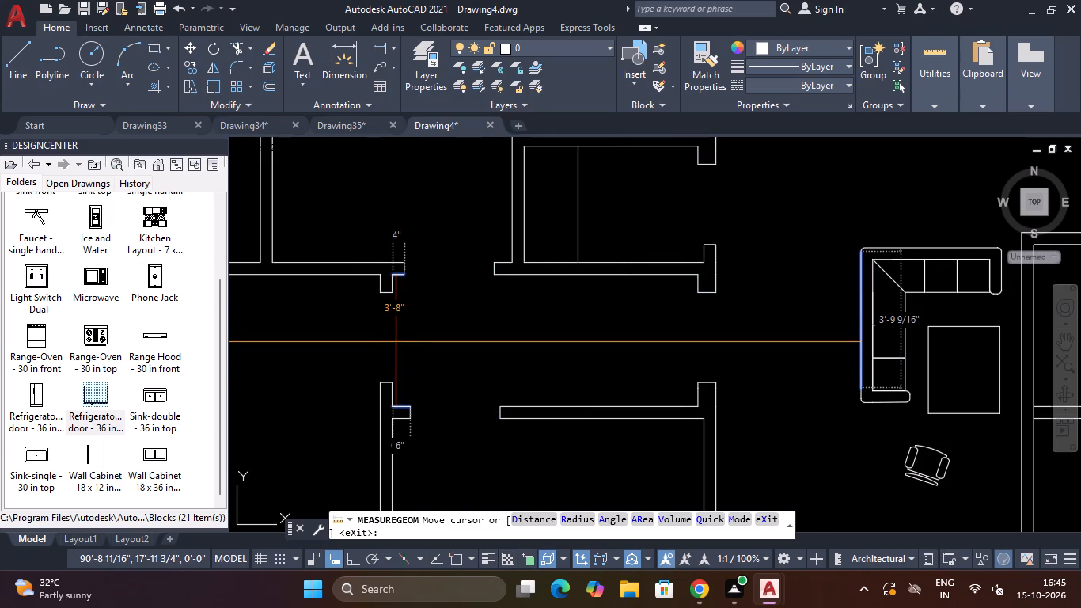
scroll(389, 342, "down", 3)
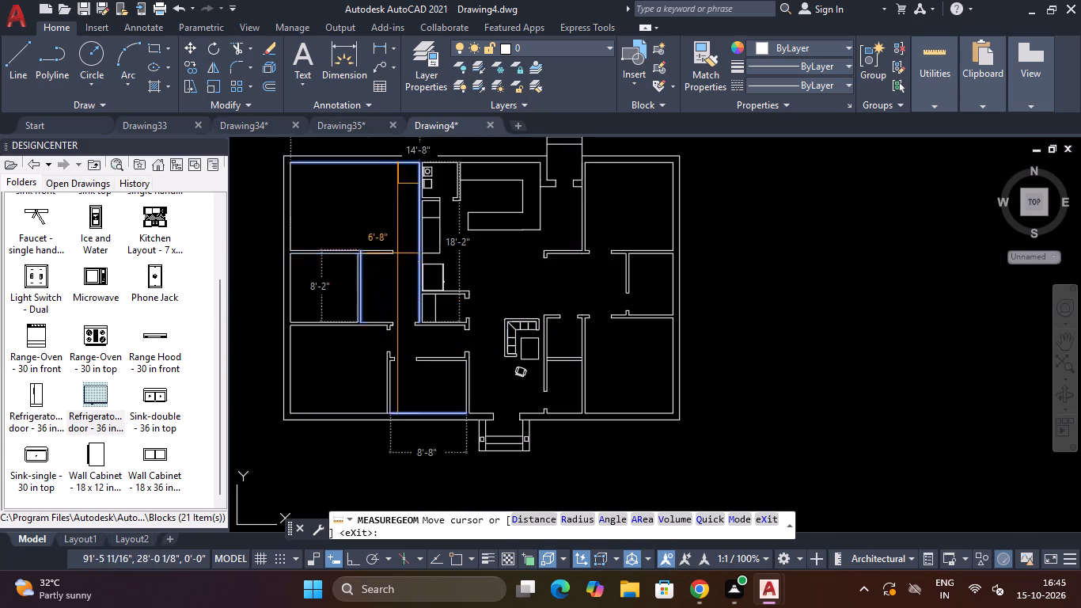
scroll(400, 251, "up", 3)
scroll(412, 253, "down", 6)
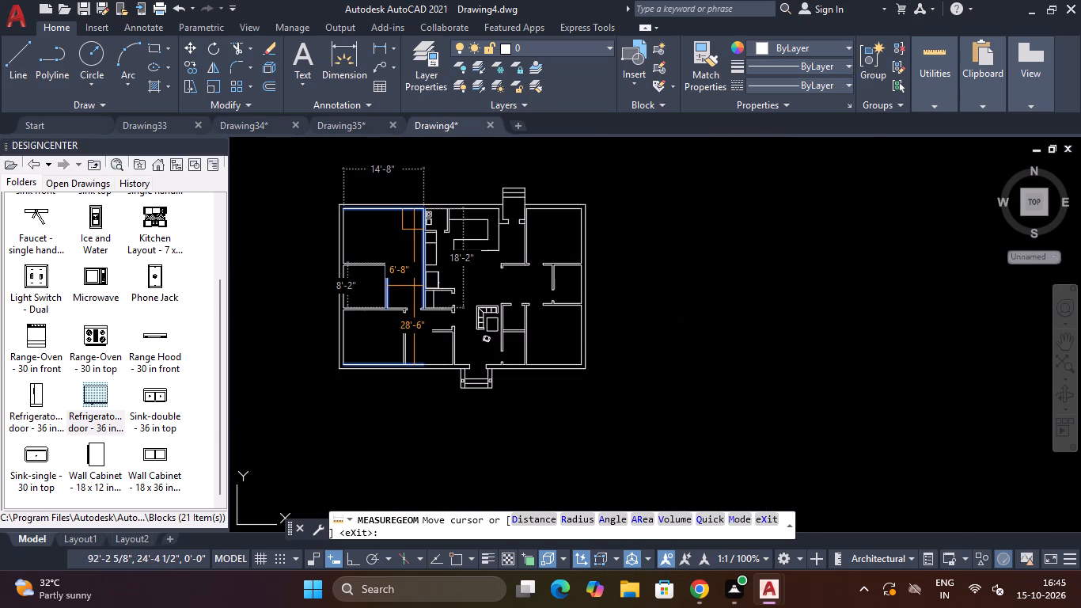
key("Escape")
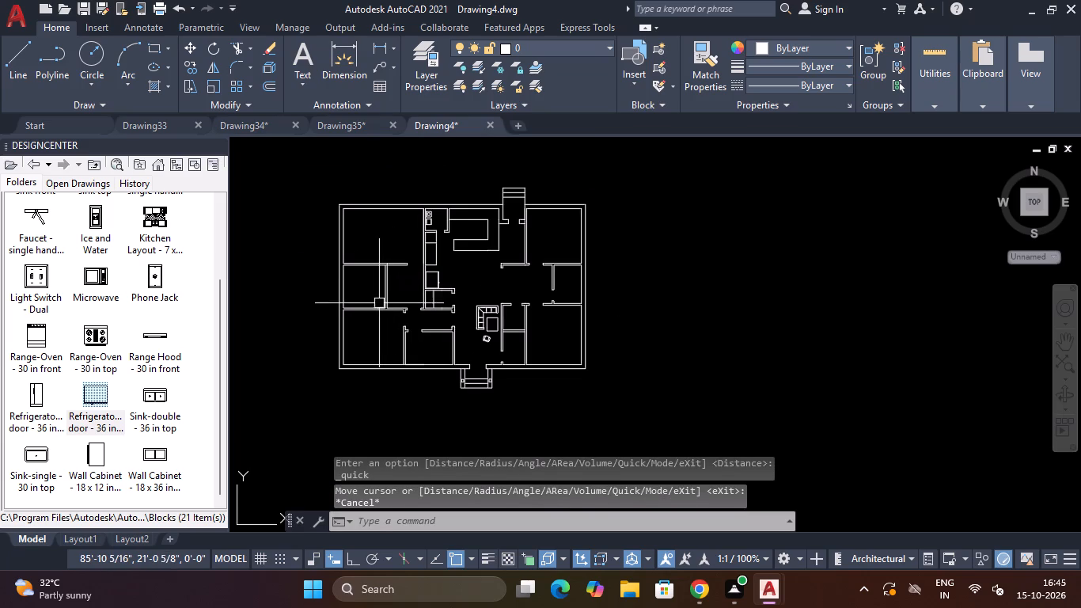
key("Escape")
key("Escape")
Trim the overlapping lines where the west-side partition meets the northwest room's south wall, leaving a clean open T-junction.
scroll(377, 244, "up", 2)
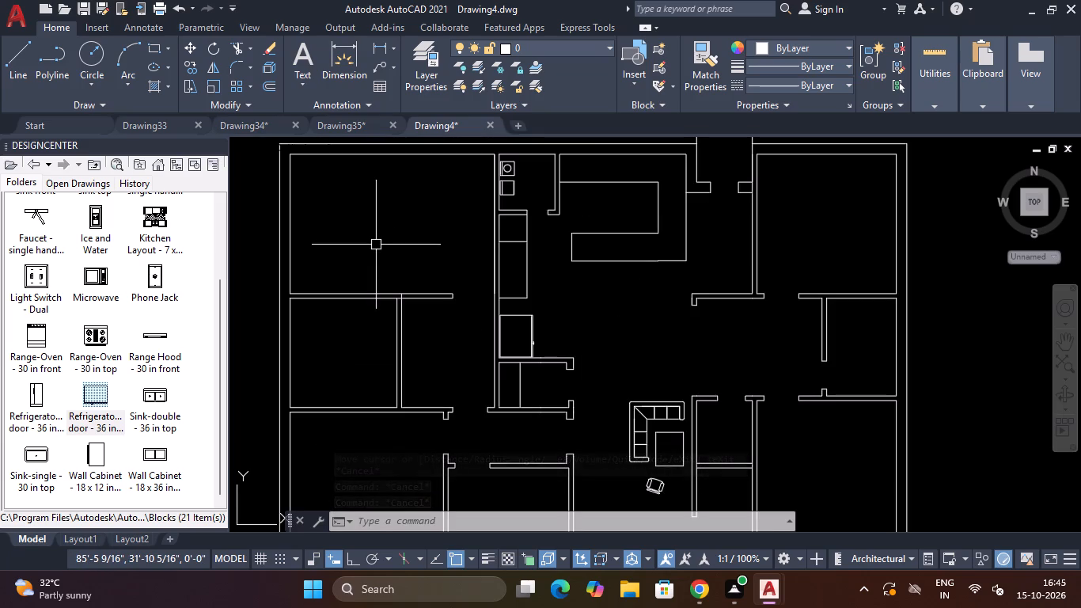
type("TR")
key("space")
scroll(401, 295, "up", 5)
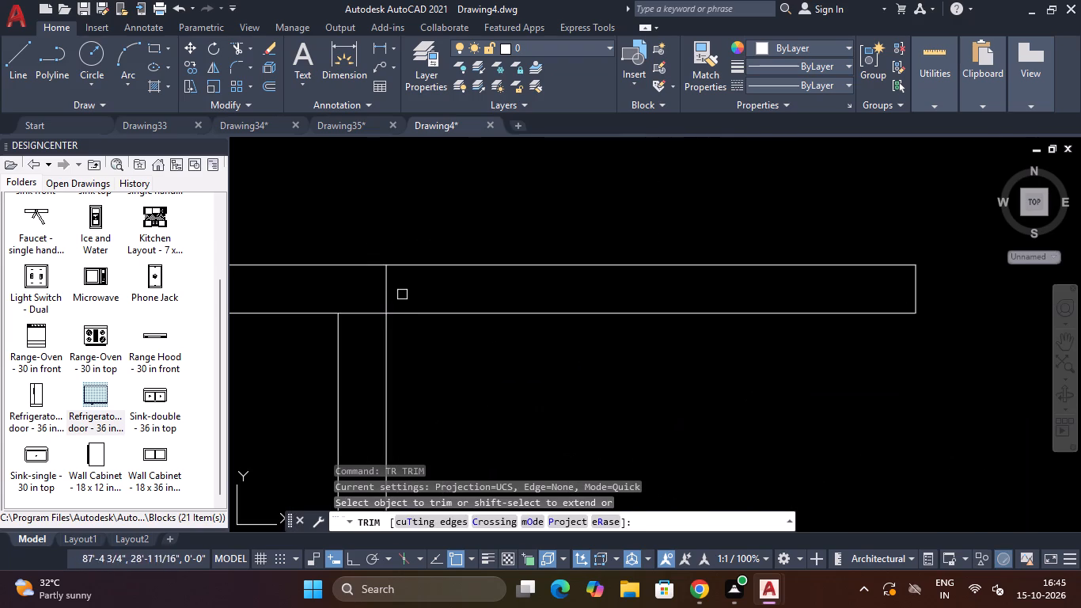
left_click(401, 288)
double_click(366, 287)
left_click(364, 352)
left_click(359, 309)
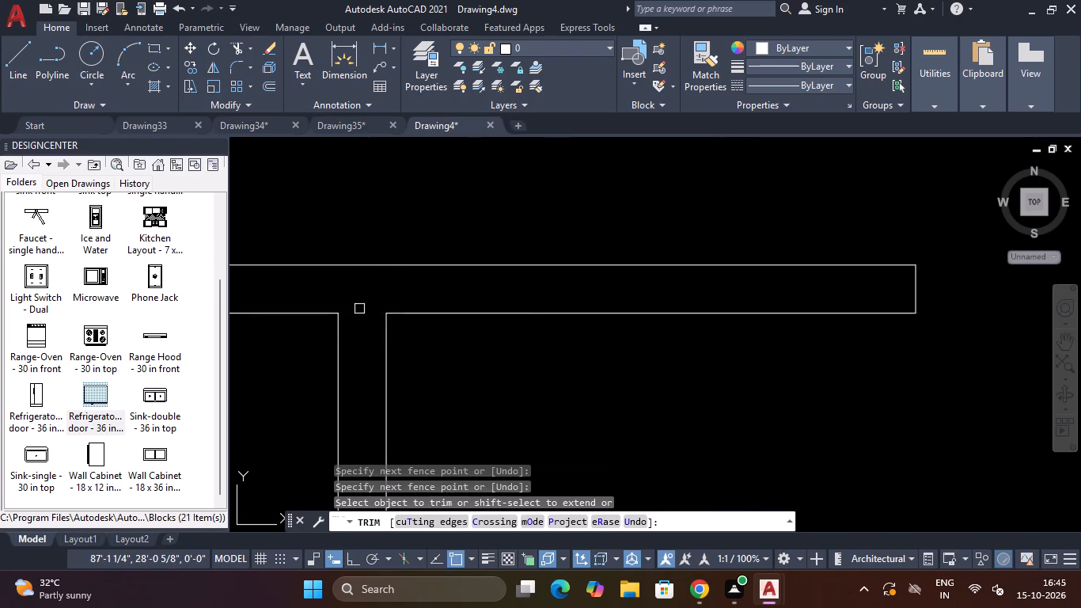
scroll(359, 309, "down", 3)
scroll(248, 313, "down", 8)
scroll(241, 325, "up", 7)
key("Escape")
key("Escape")
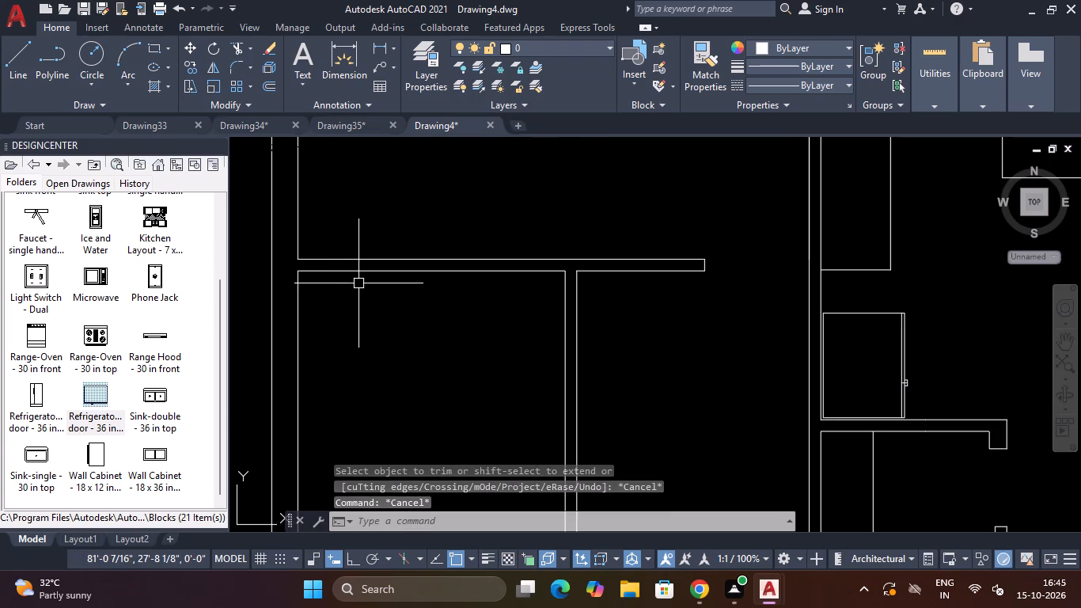
Draw a line straight across the northwest room's south wall, west of the partition junction, marking a door opening's centre.
key("l")
key("space")
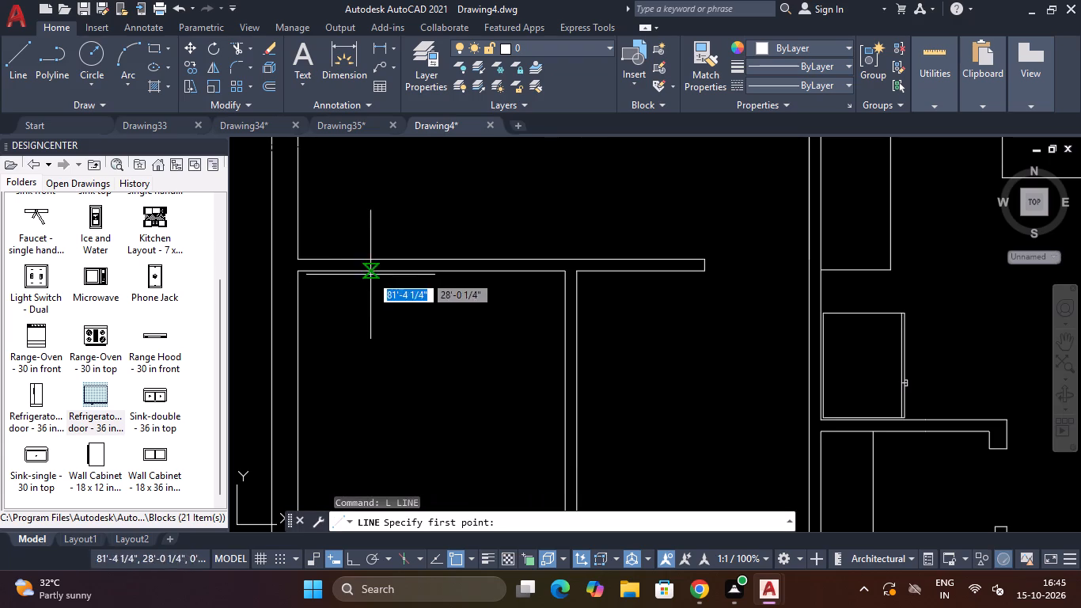
left_click(432, 272)
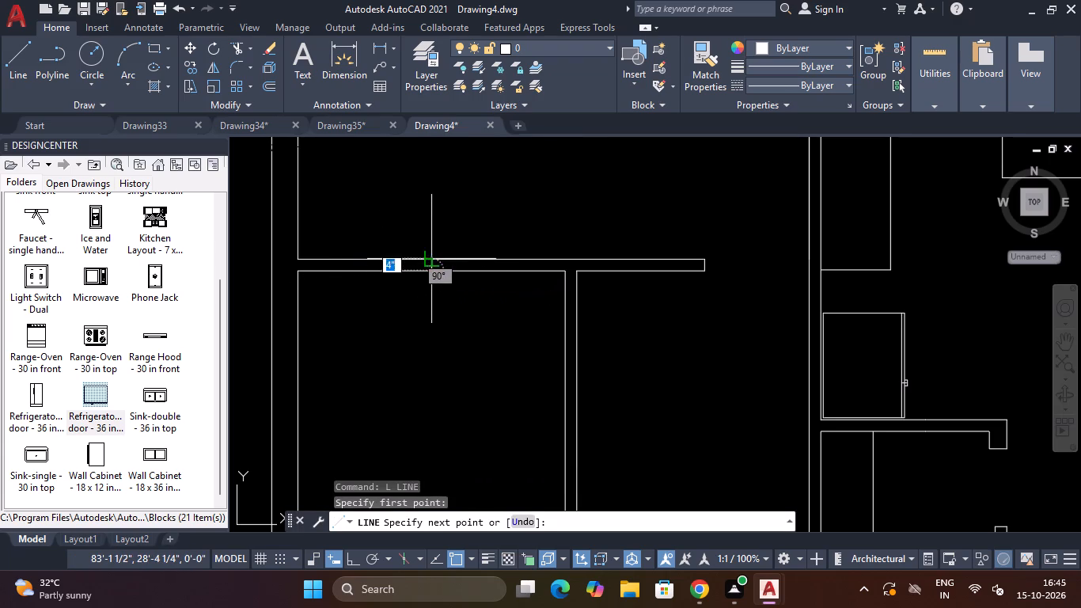
left_click(434, 256)
key("Escape")
Offset the short line across the wall by 1'3" to both its east and west sides.
type("O")
key("space")
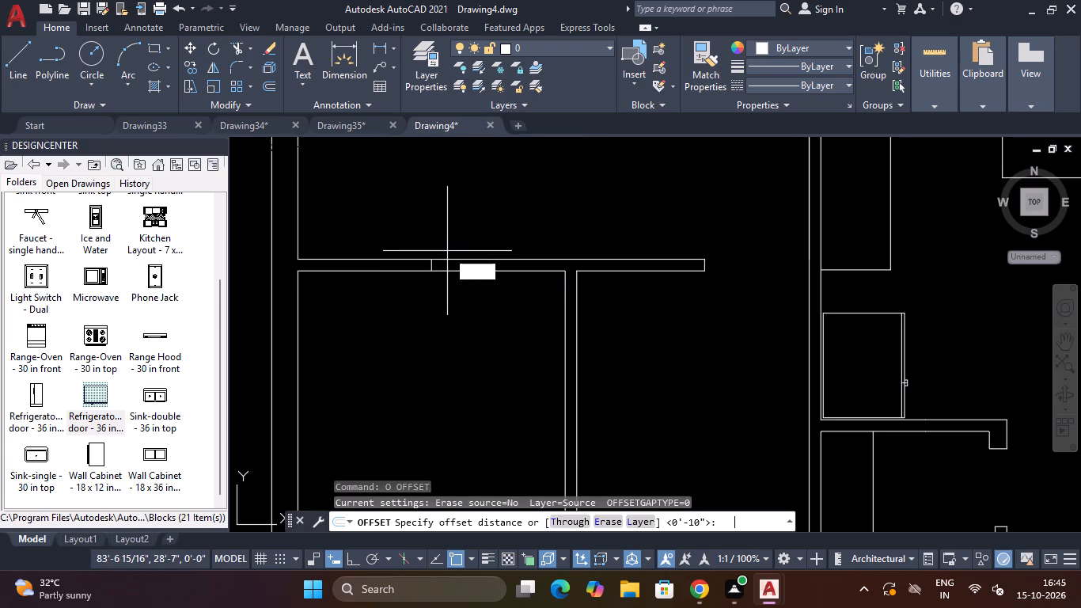
type("1'")
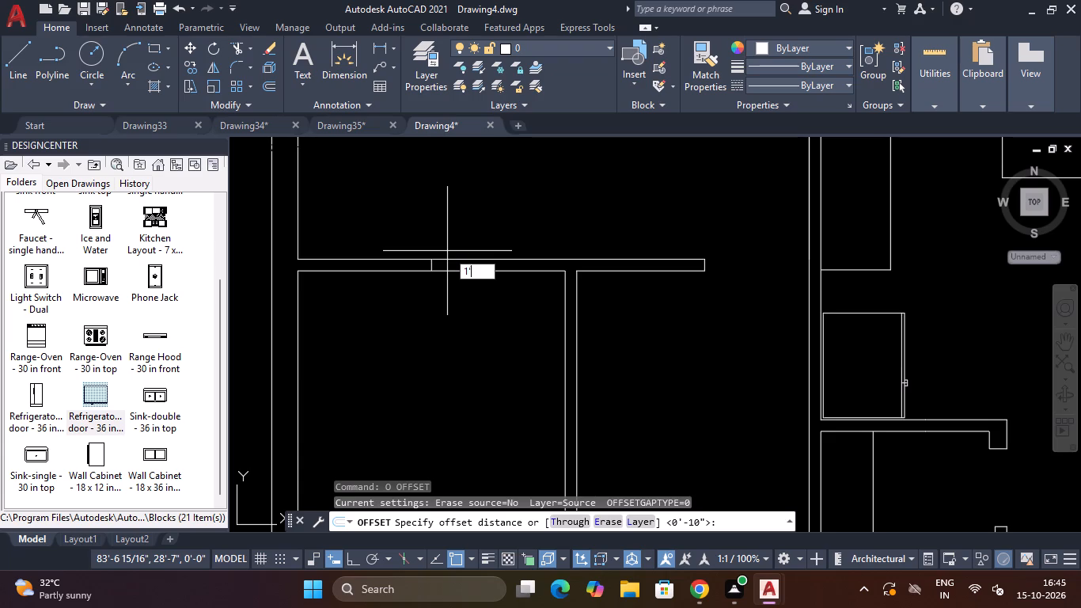
type("3\"")
key("Return")
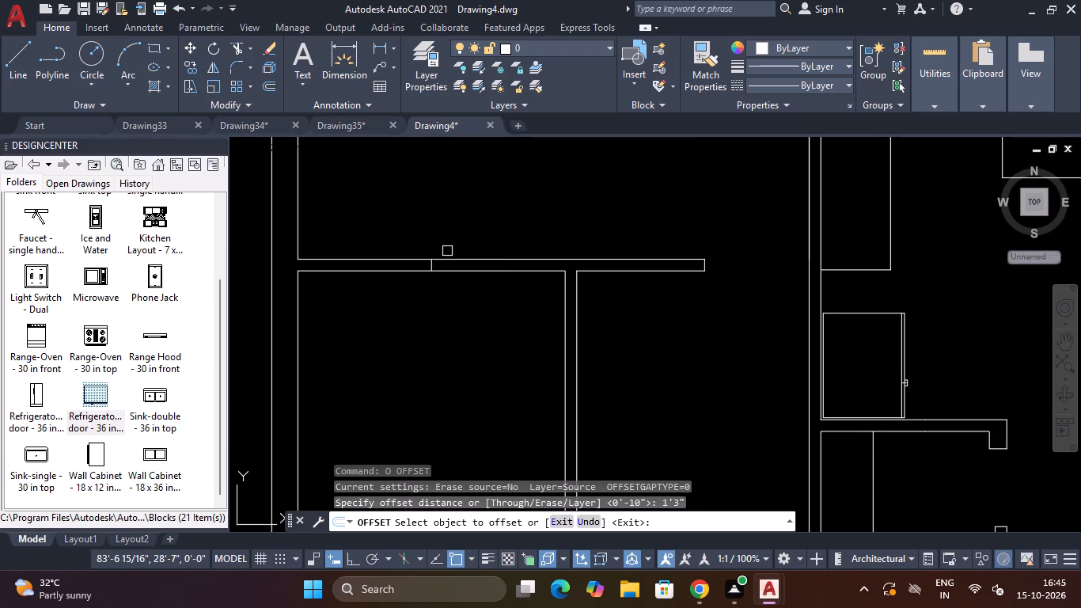
scroll(442, 260, "up", 2)
left_click(417, 269)
left_click(453, 267)
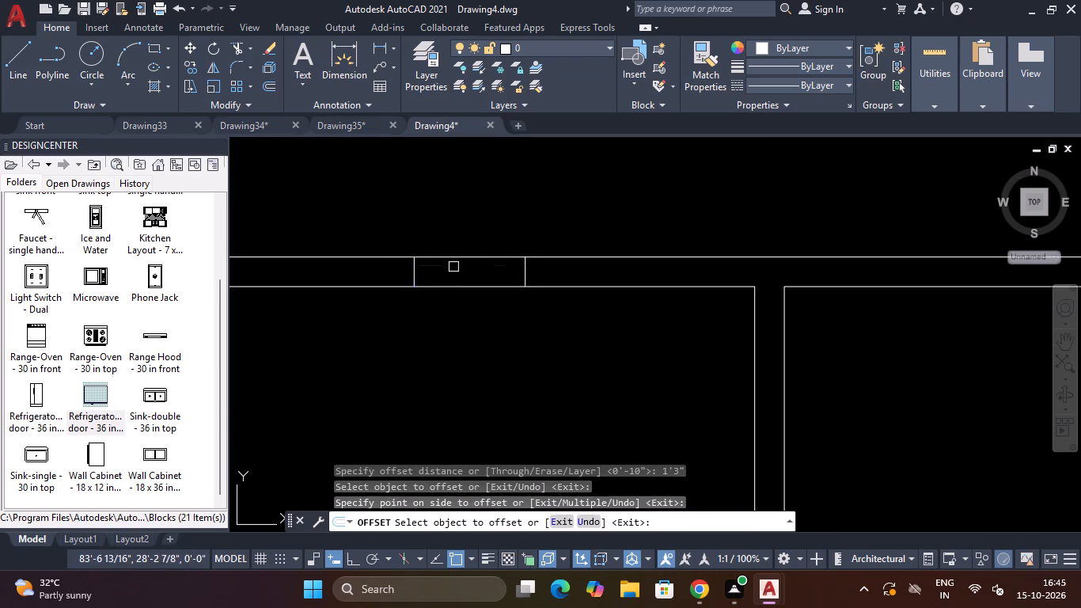
left_click(412, 273)
left_click(364, 274)
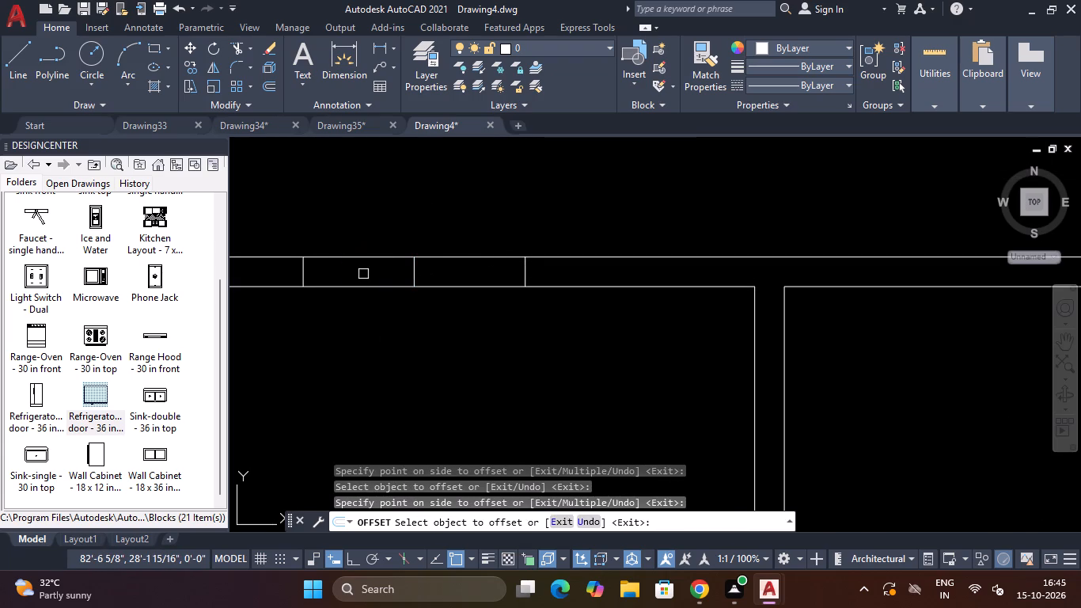
key("Escape")
key("Escape")
Trim the wall lines between the two offset lines and remove the centre line to open the doorway.
type("TR")
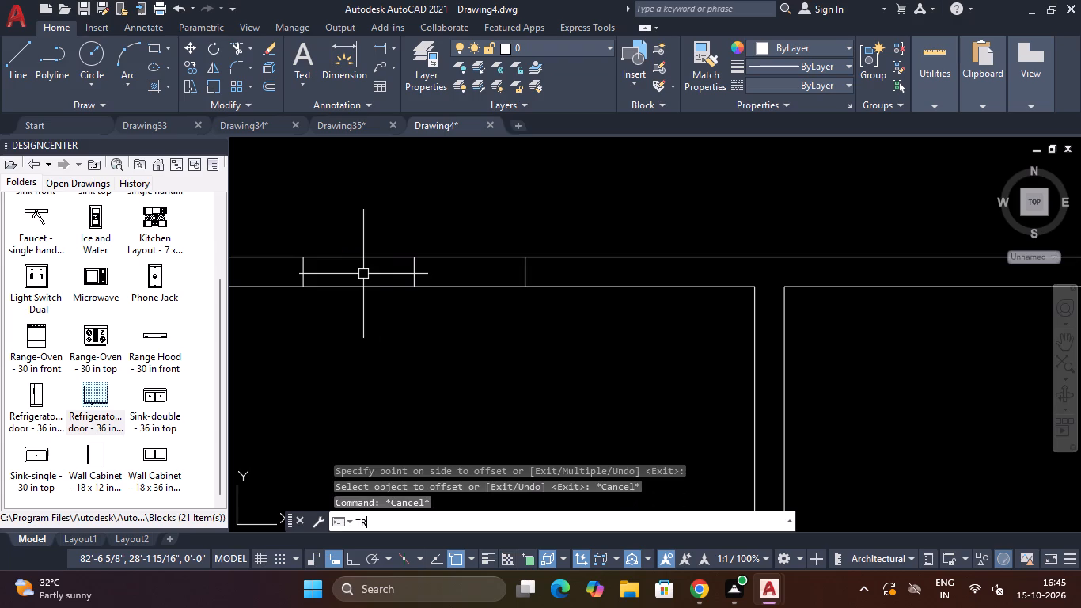
key("space")
left_click(352, 326)
left_click(362, 218)
left_click_drag(484, 216, 480, 232)
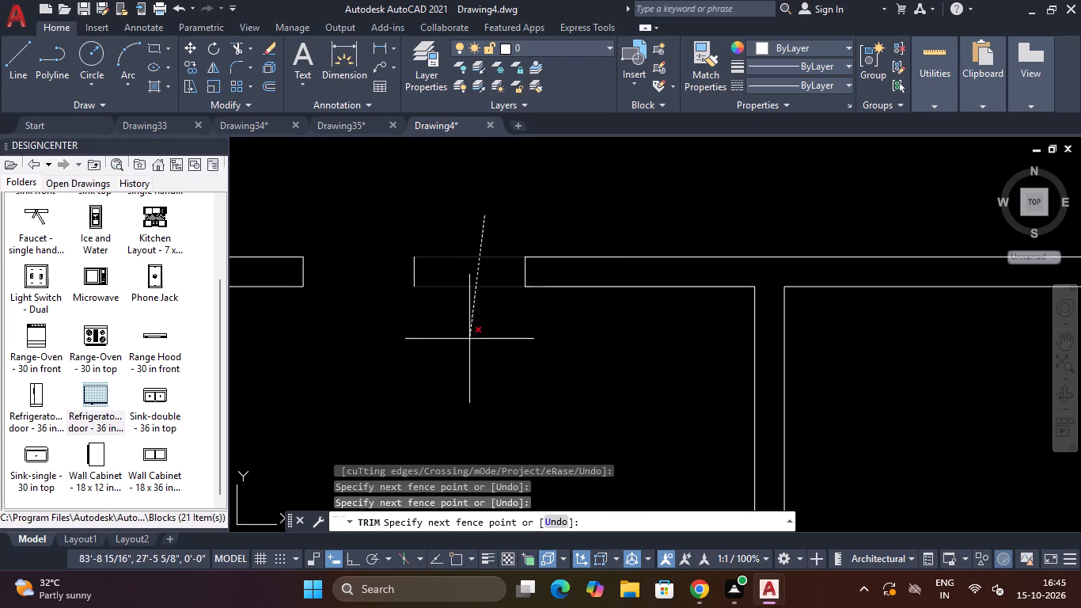
left_click(469, 348)
left_click(416, 273)
scroll(423, 264, "down", 4)
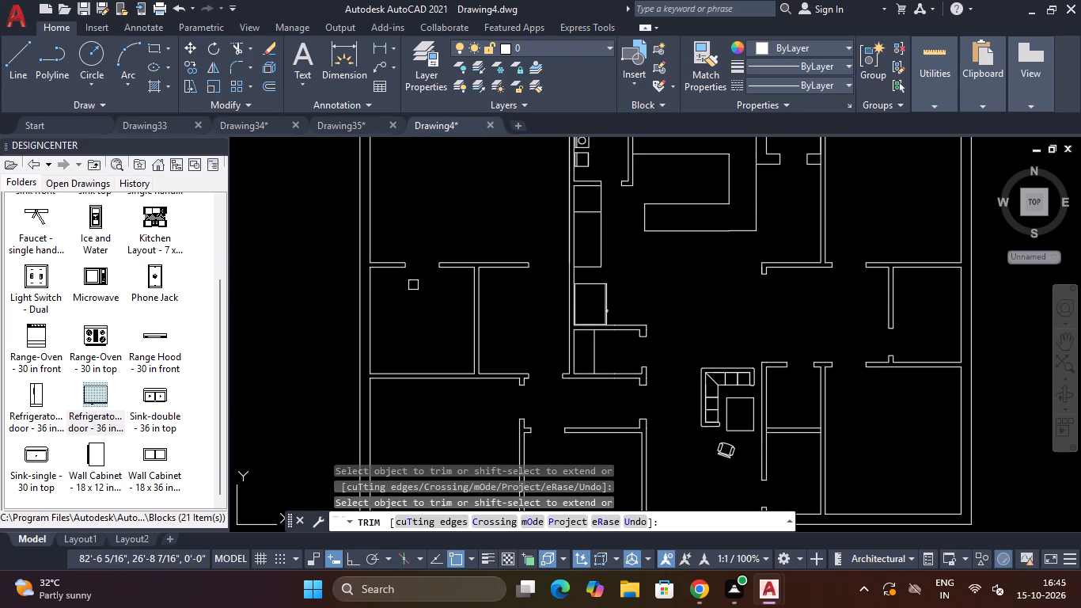
key("Escape")
key("Escape")
key("Escape")
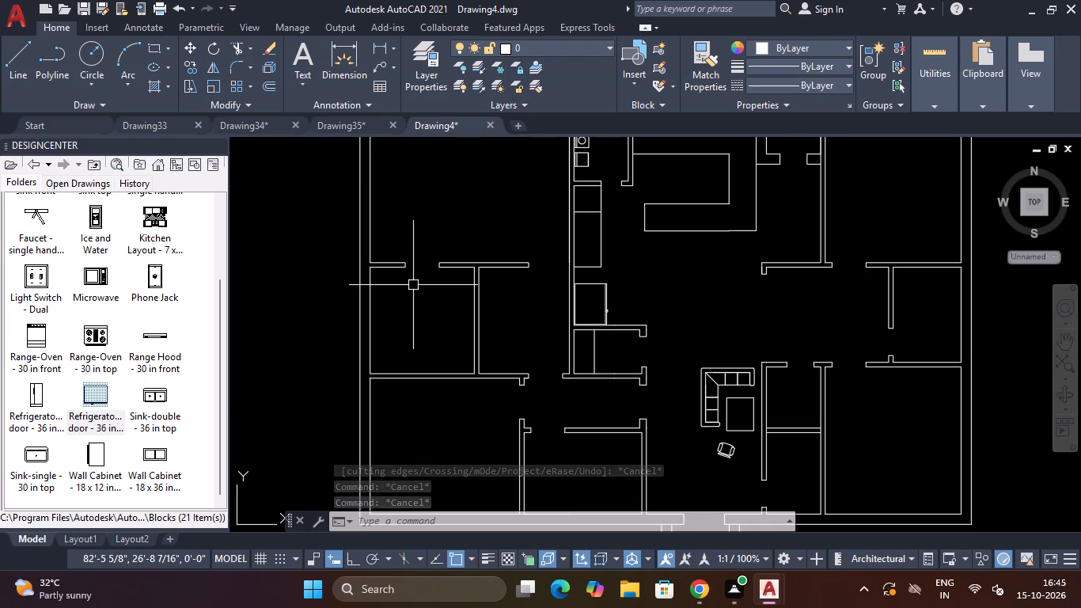
Close the DesignCenter palette.
scroll(413, 285, "down", 4)
scroll(500, 290, "up", 3)
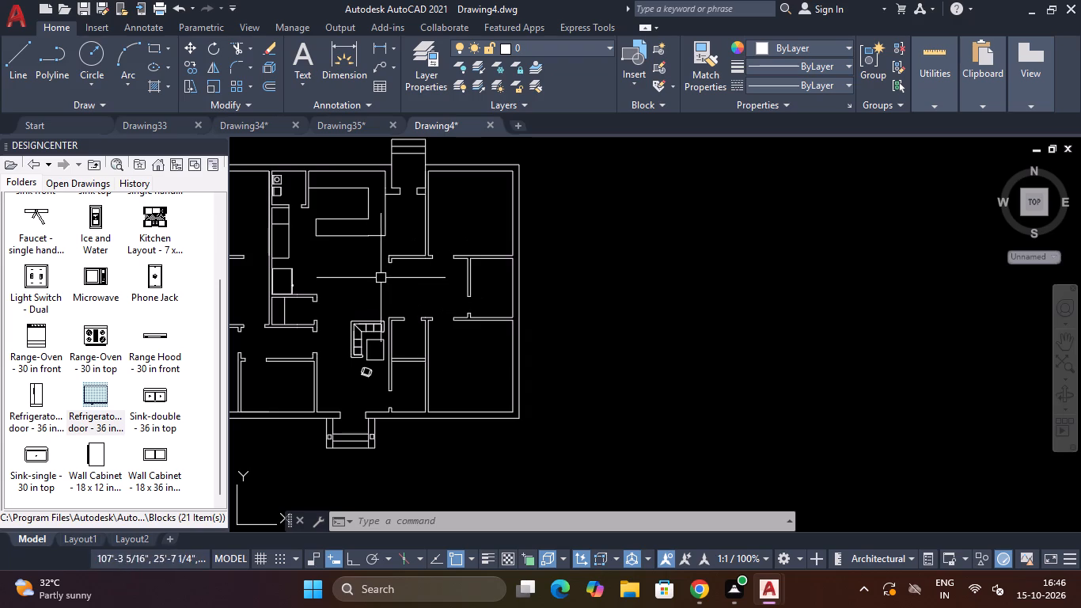
scroll(290, 271, "down", 5)
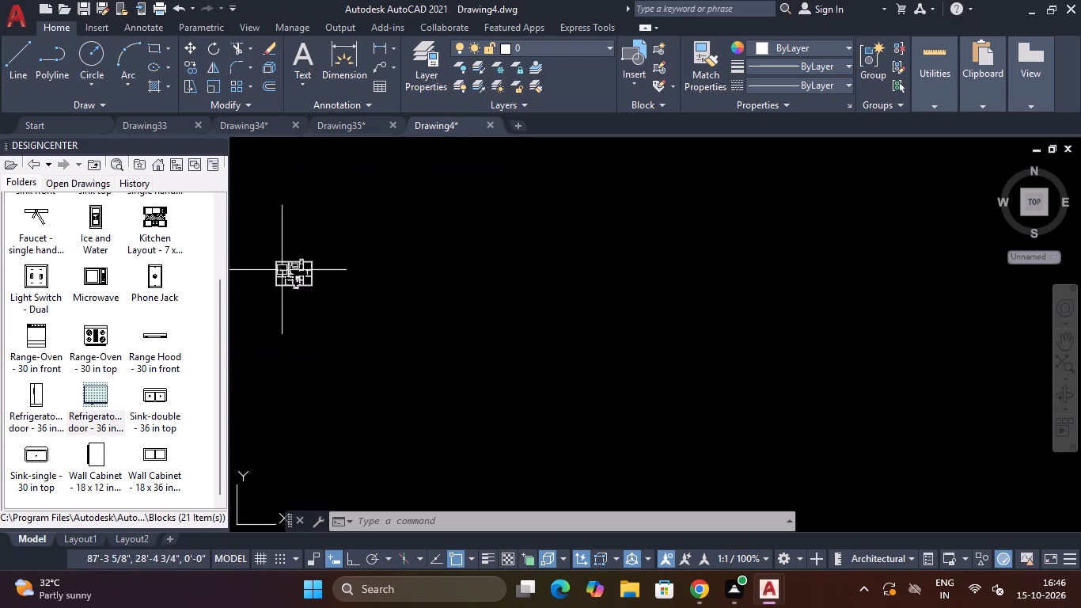
scroll(282, 270, "up", 4)
scroll(256, 253, "down", 3)
scroll(234, 230, "up", 3)
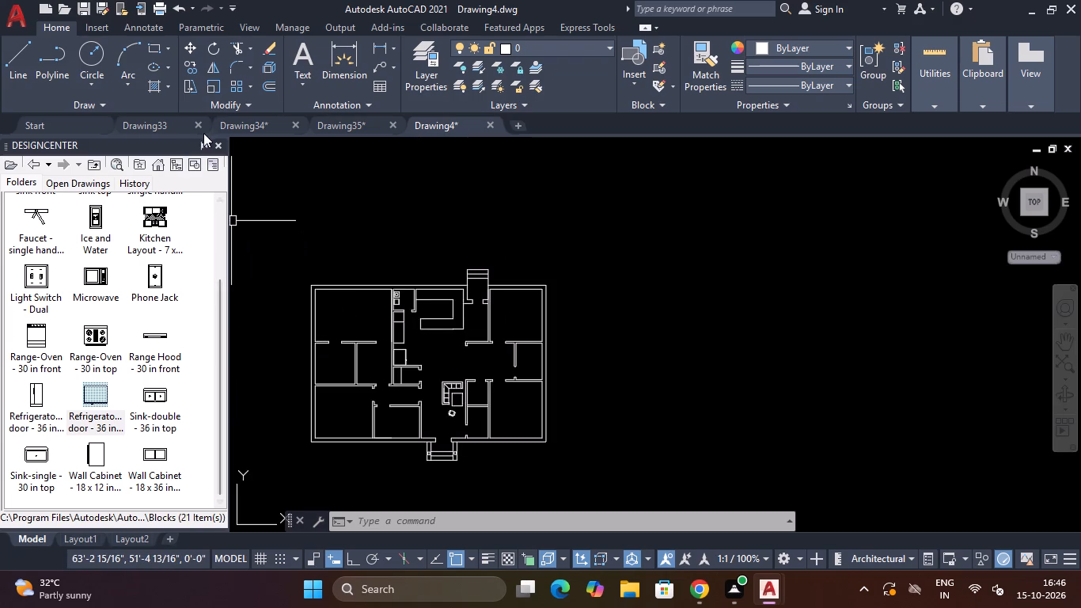
left_click(218, 143)
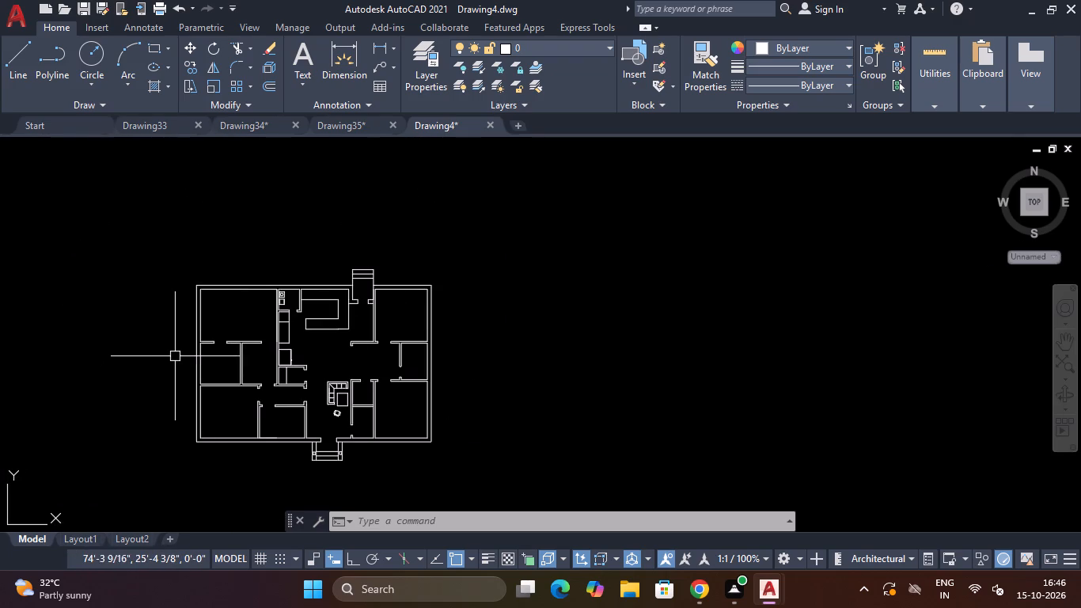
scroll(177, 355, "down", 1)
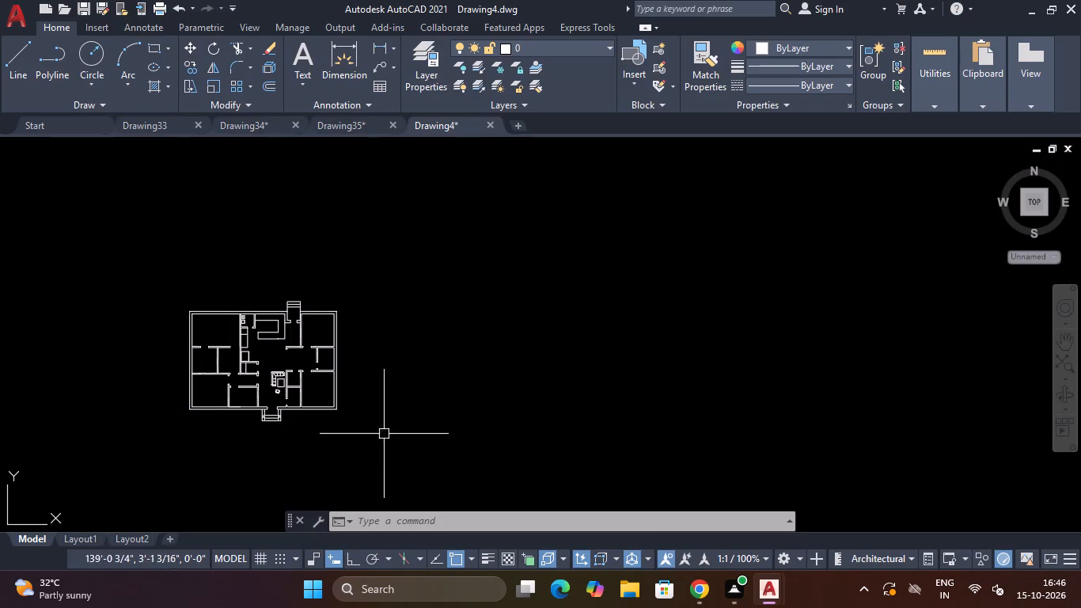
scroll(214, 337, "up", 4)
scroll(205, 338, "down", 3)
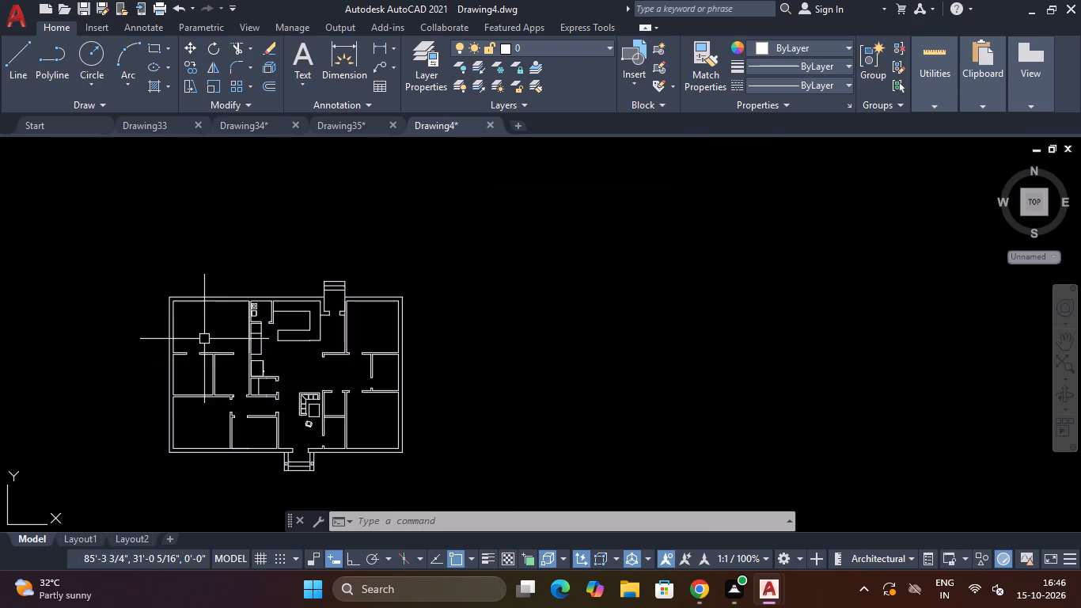
Draw a 6' by 6' rectangle in the empty space east of the floor plan as a bed outline.
scroll(169, 355, "up", 2)
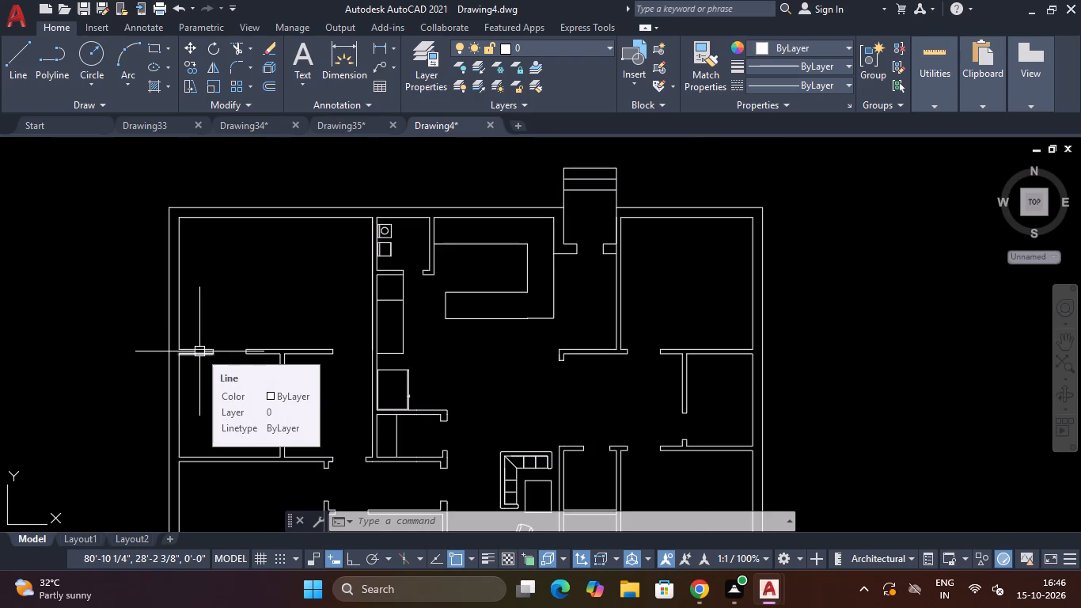
type("REC")
key("space")
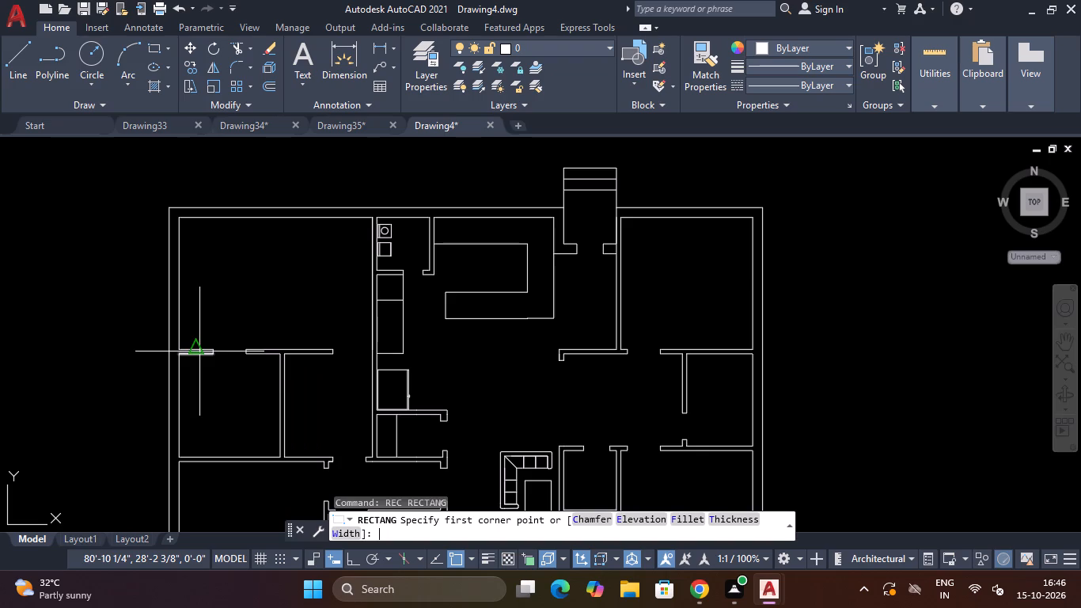
scroll(209, 344, "down", 2)
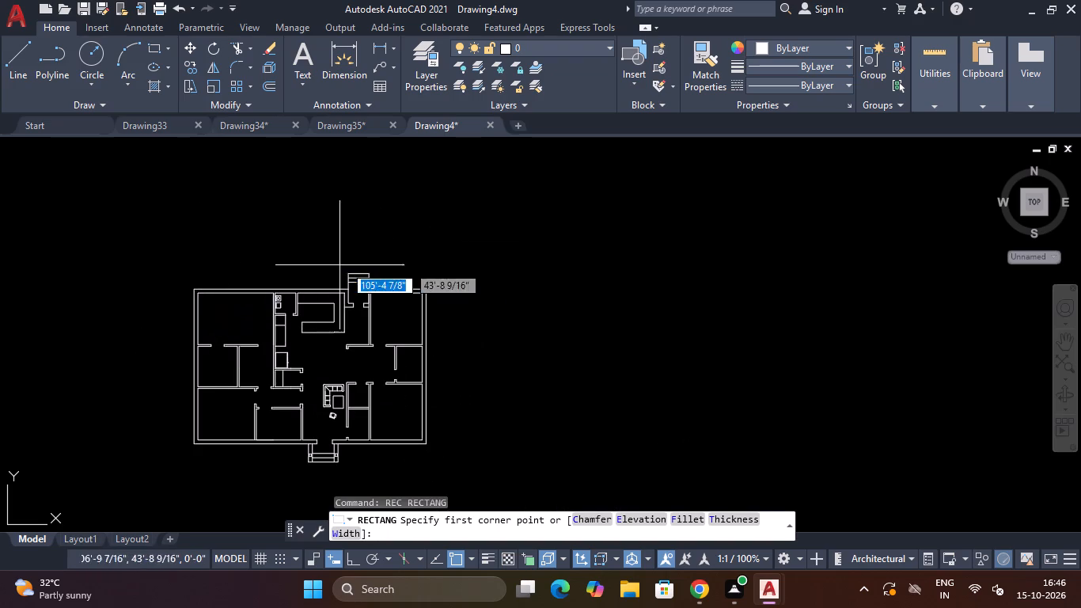
left_click(514, 322)
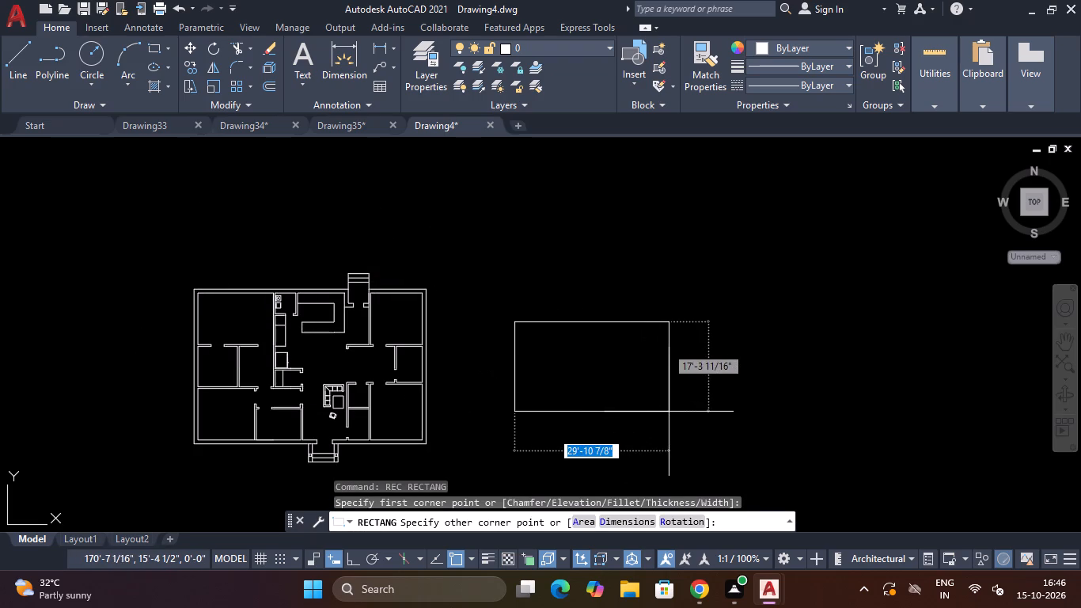
key("6")
key("apostrophe")
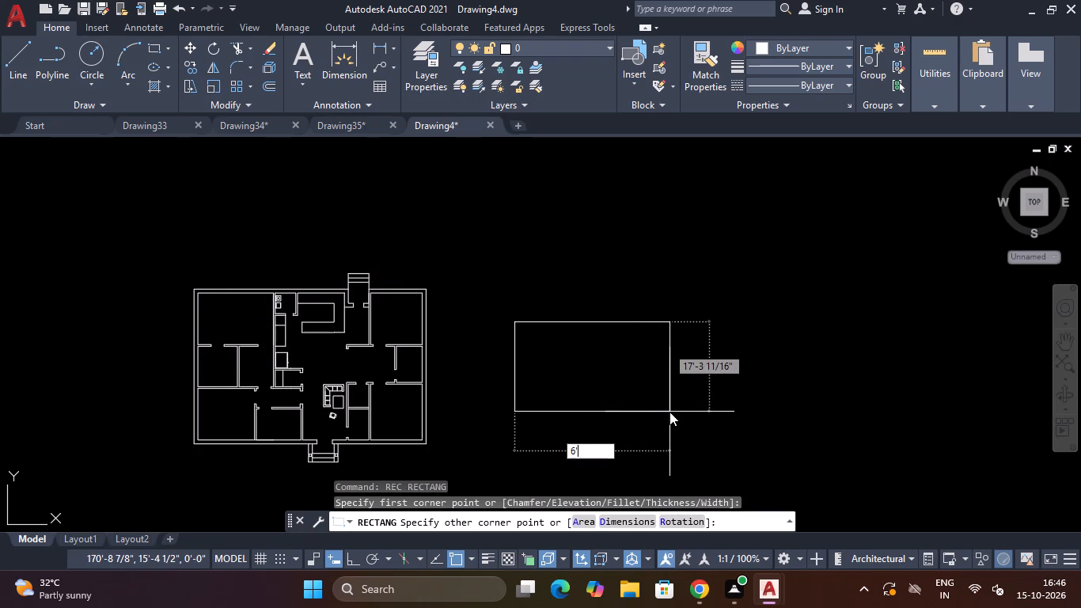
key("Tab")
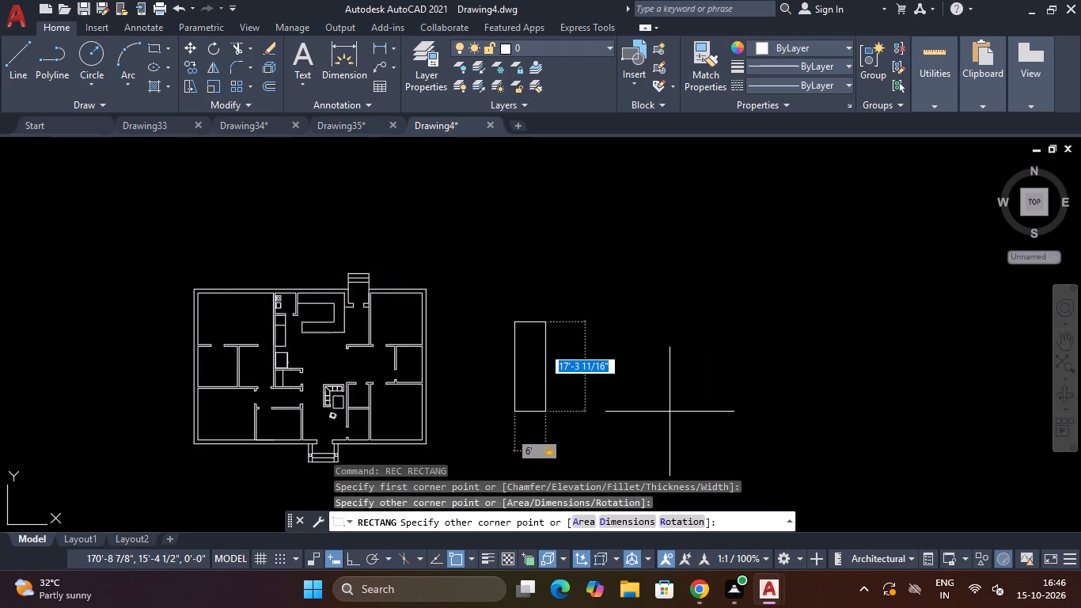
type("6'")
key("Return")
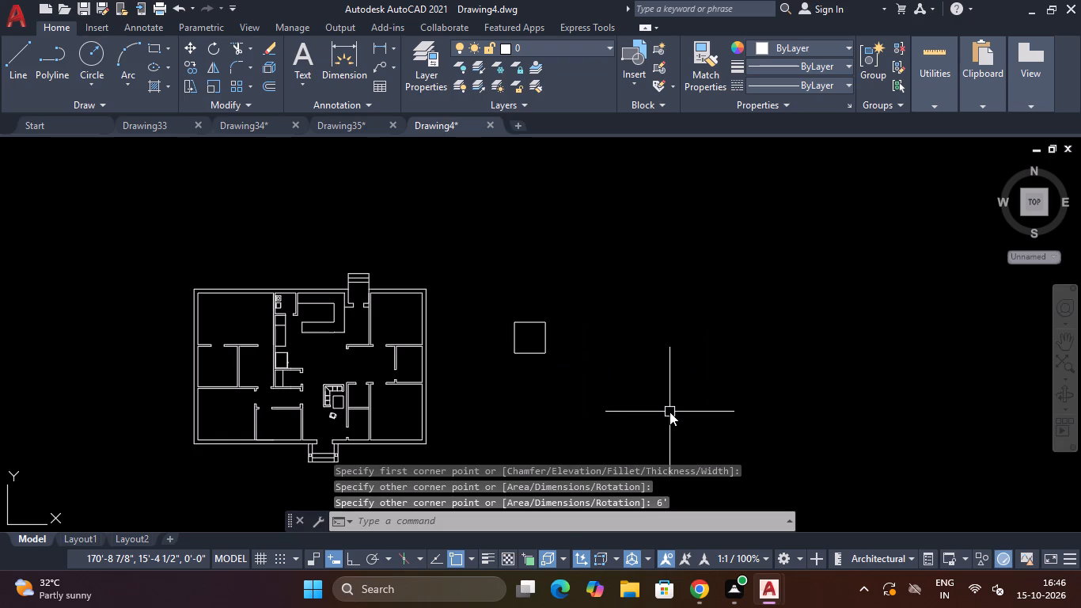
Draw a pillow rectangle about 1'8" by 9 1/2" inside the bed outline near its northwest corner.
scroll(525, 321, "up", 3)
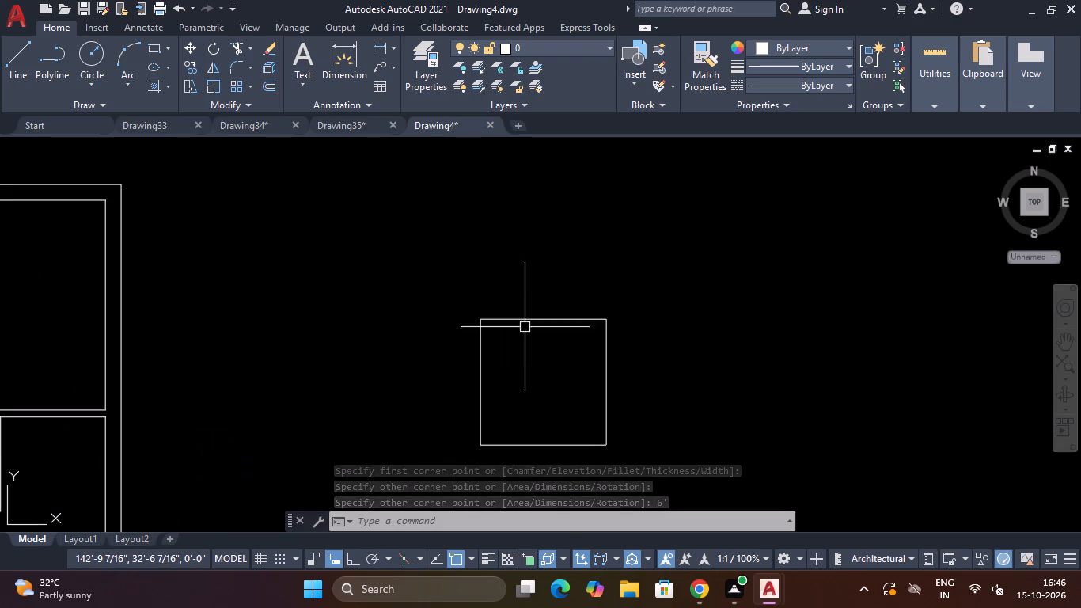
scroll(527, 389, "up", 3)
scroll(527, 389, "down", 3)
scroll(527, 389, "up", 2)
key("Escape")
key("Escape")
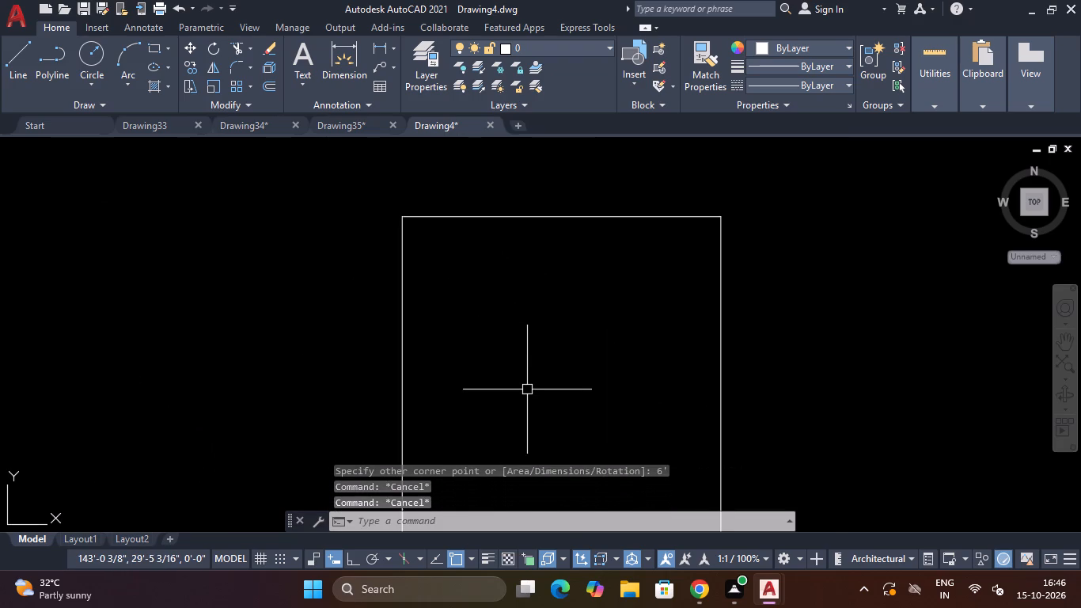
type("REC")
key("space")
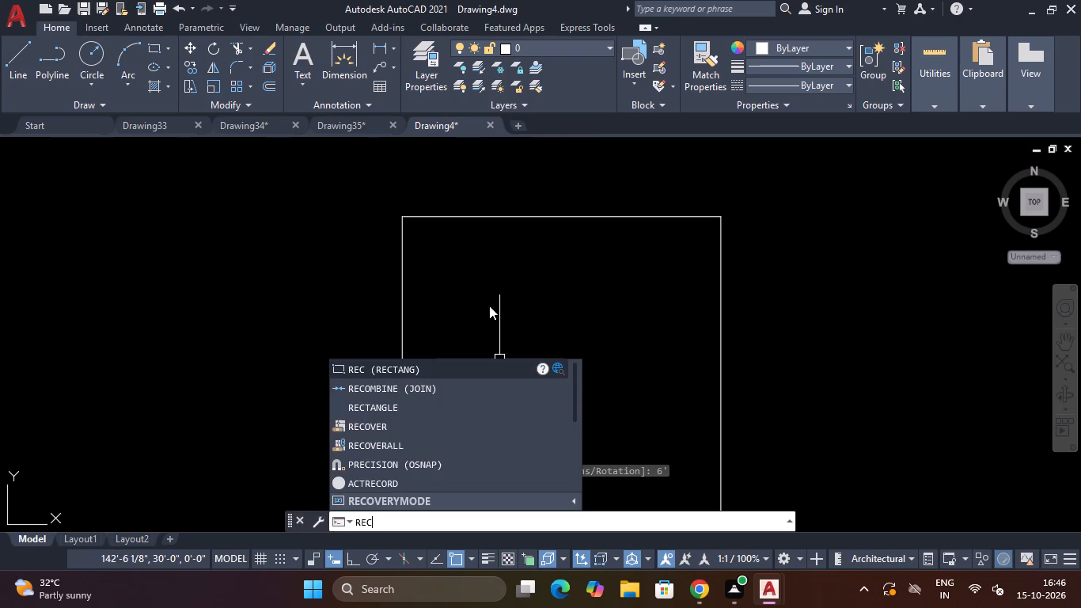
left_click(430, 232)
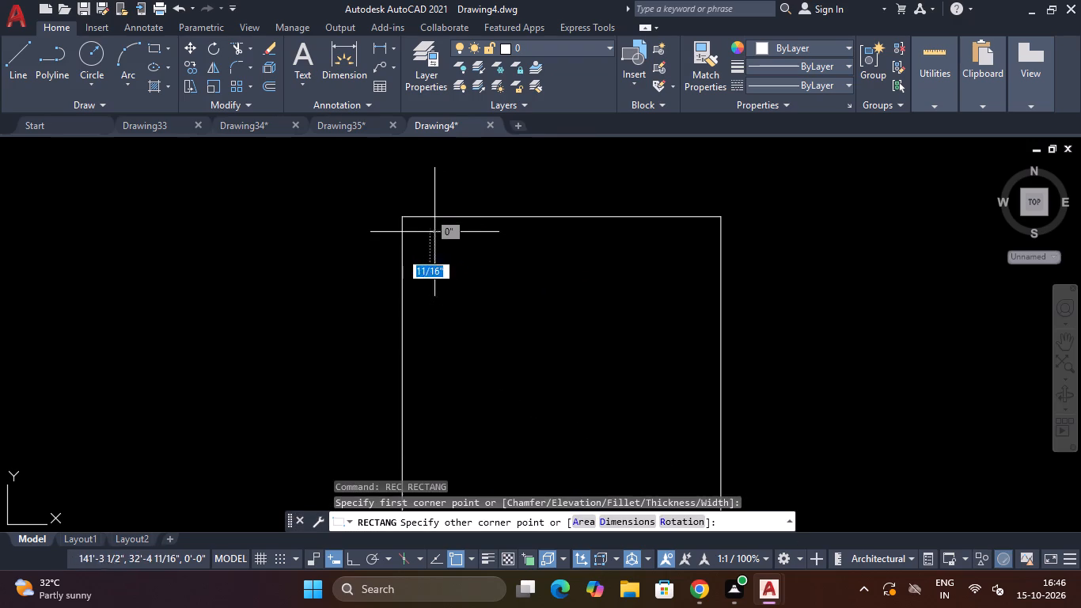
left_click(520, 274)
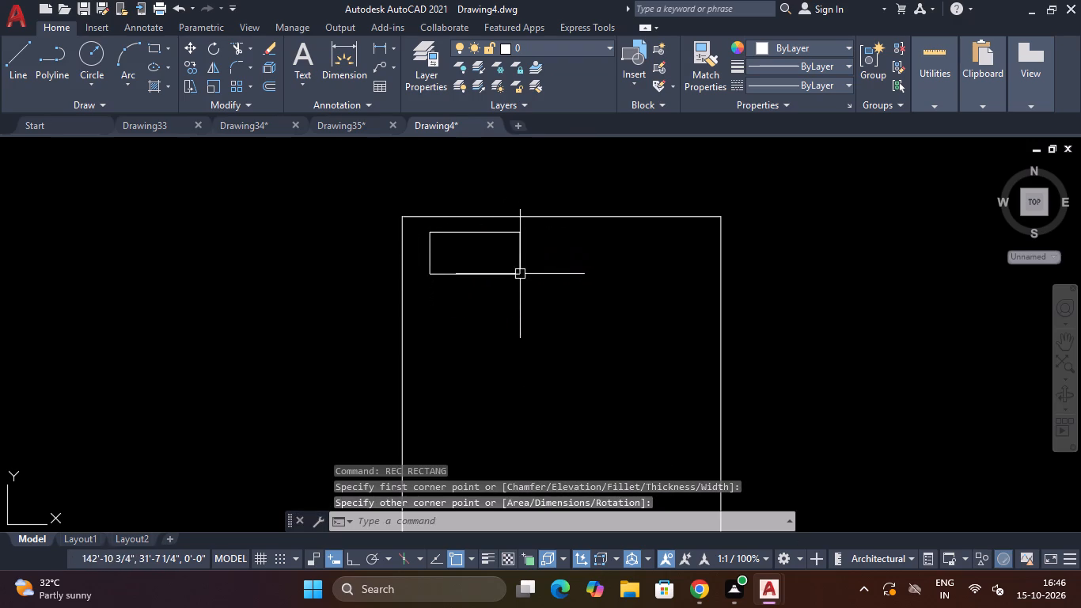
Draw a second pillow rectangle about 1'6" by 9" near the bed's northeast corner, level with the first pillow.
key("space")
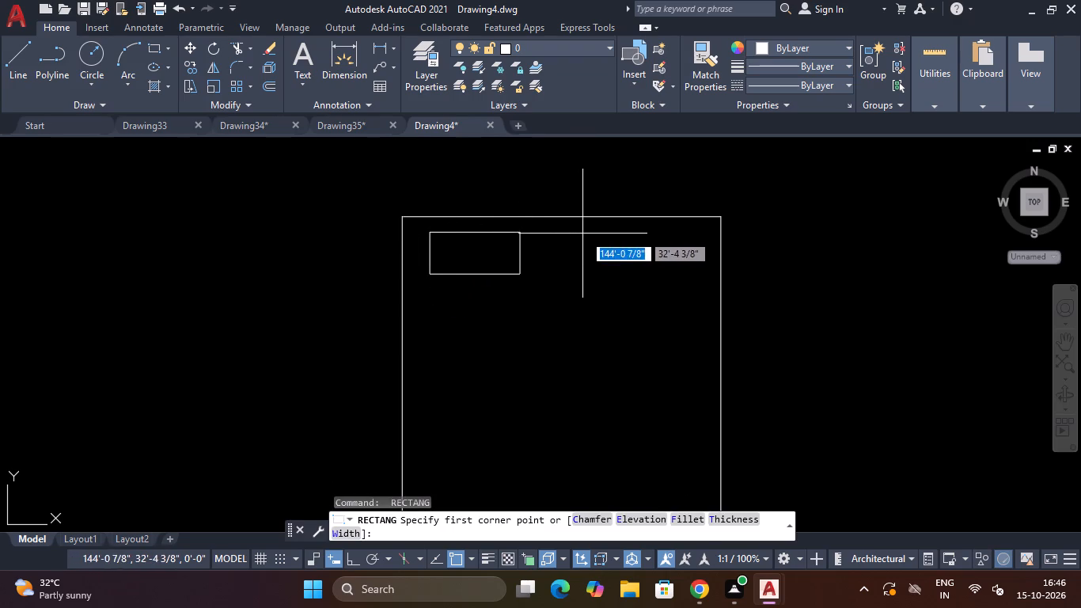
left_click(583, 231)
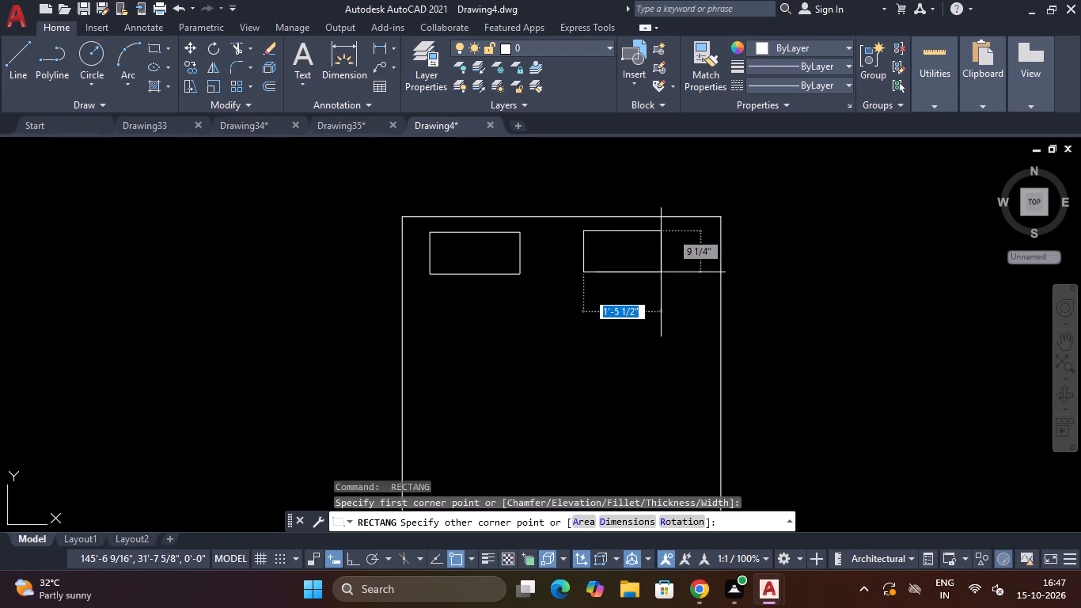
left_click(666, 272)
key("Escape")
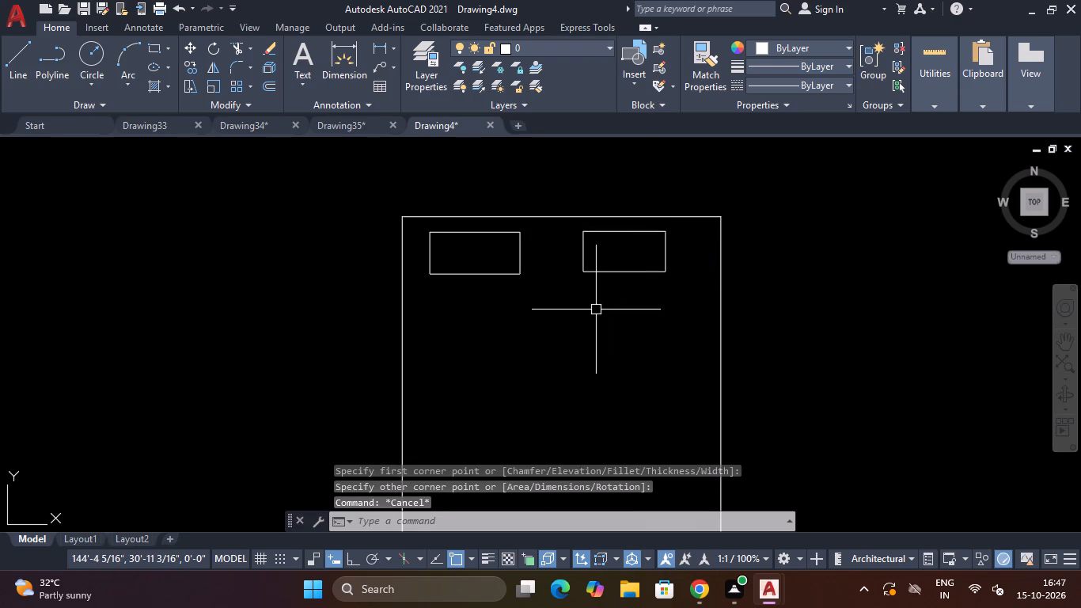
key("Escape")
key("Escape")
Draw a horizontal line across the bed's full width just below the pillows, about 1'4" from its north edge.
scroll(520, 254, "down", 2)
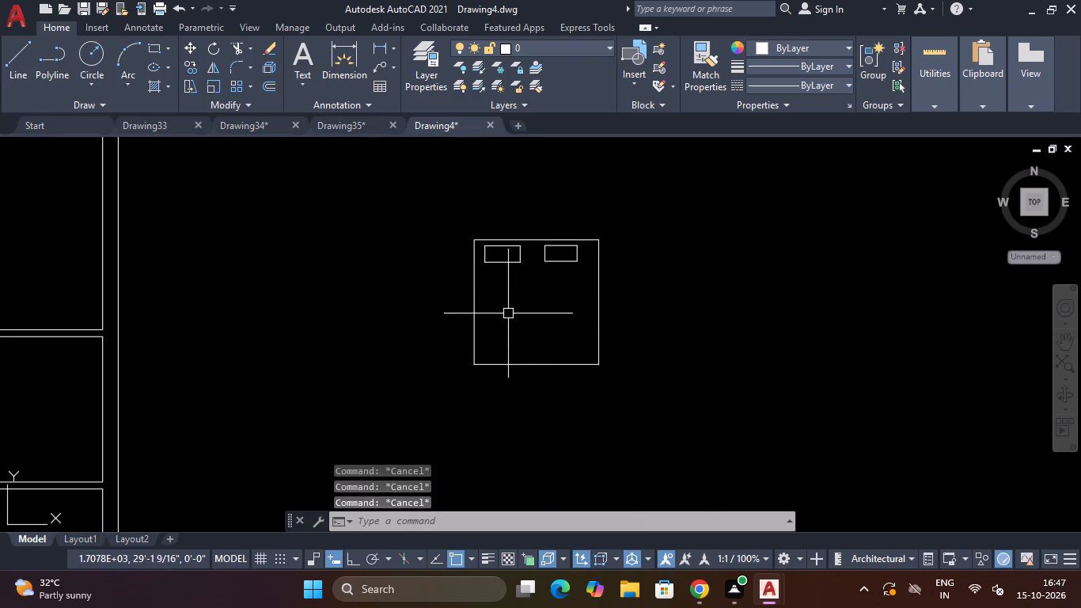
type("L")
key("space")
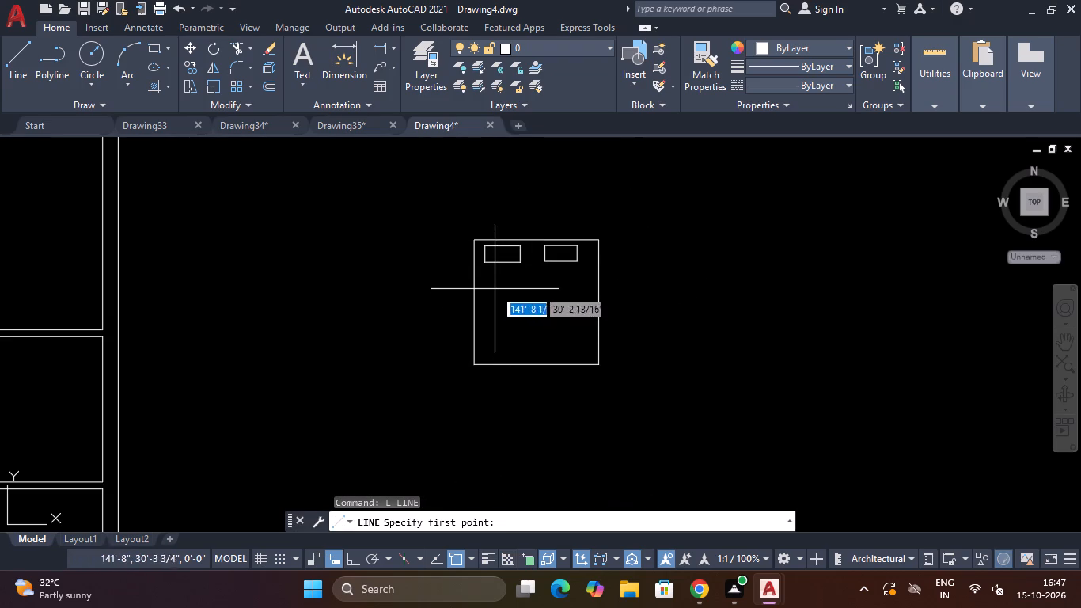
scroll(493, 287, "up", 1)
left_click(463, 256)
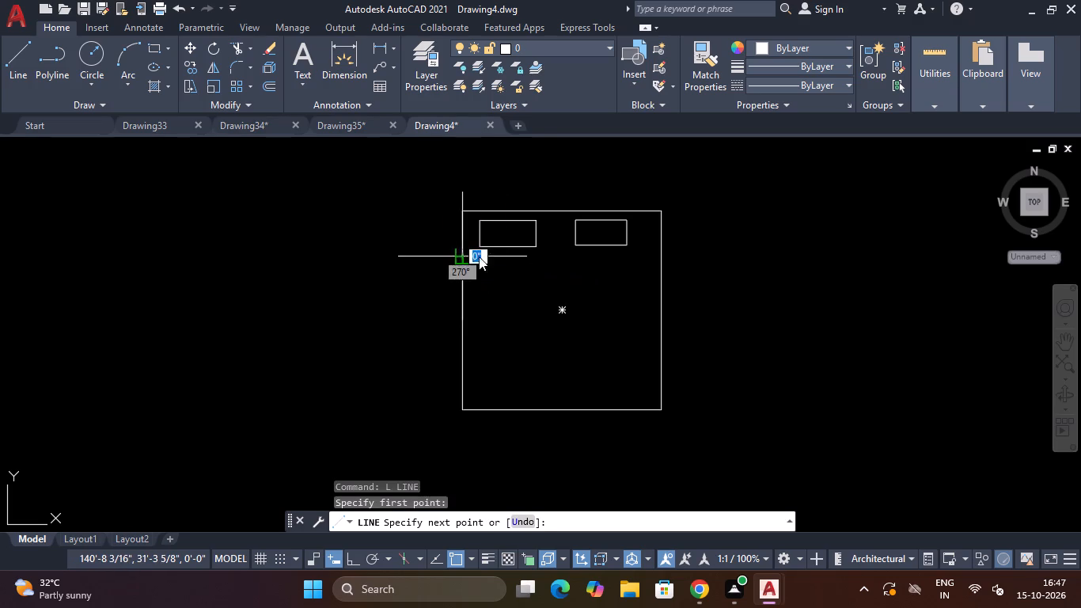
left_click(664, 256)
key("Escape")
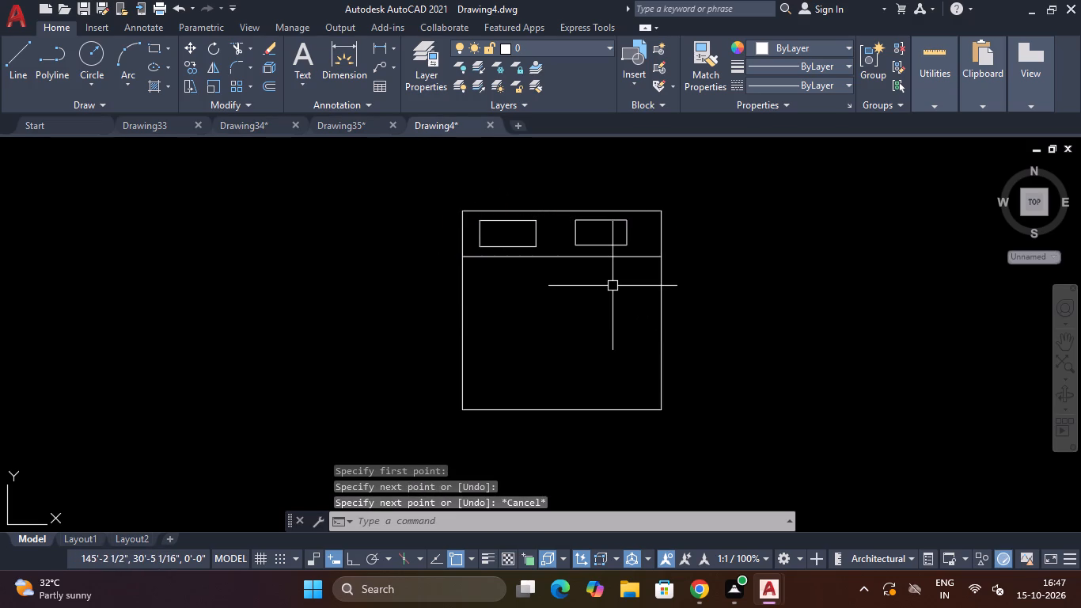
key("Escape")
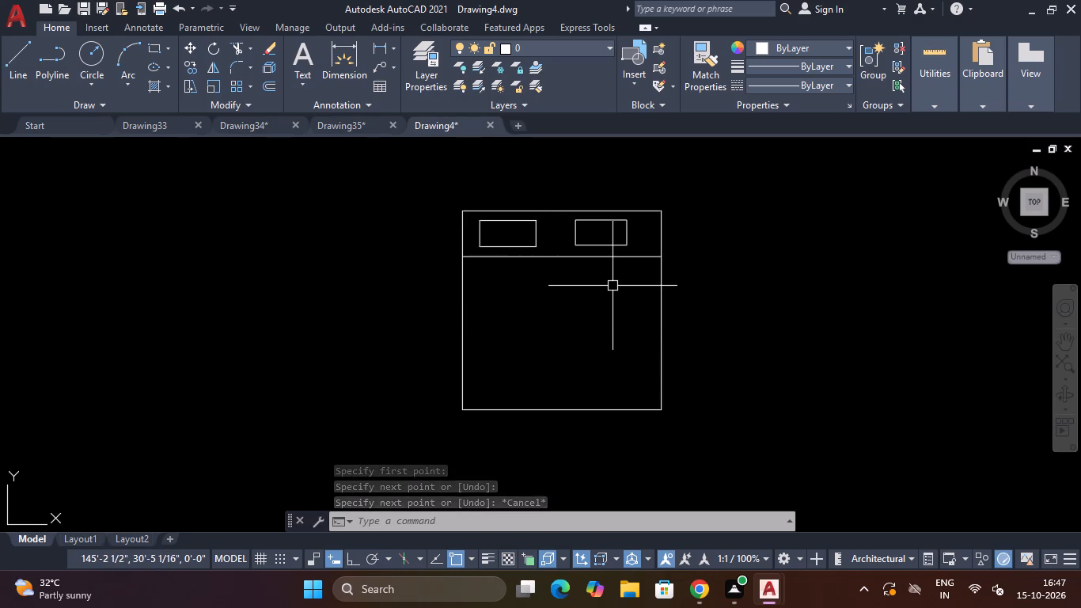
key("Escape")
Draw a 1' by 1' nightstand rectangle just east of the bed, near its north edge.
type("REC")
key("space")
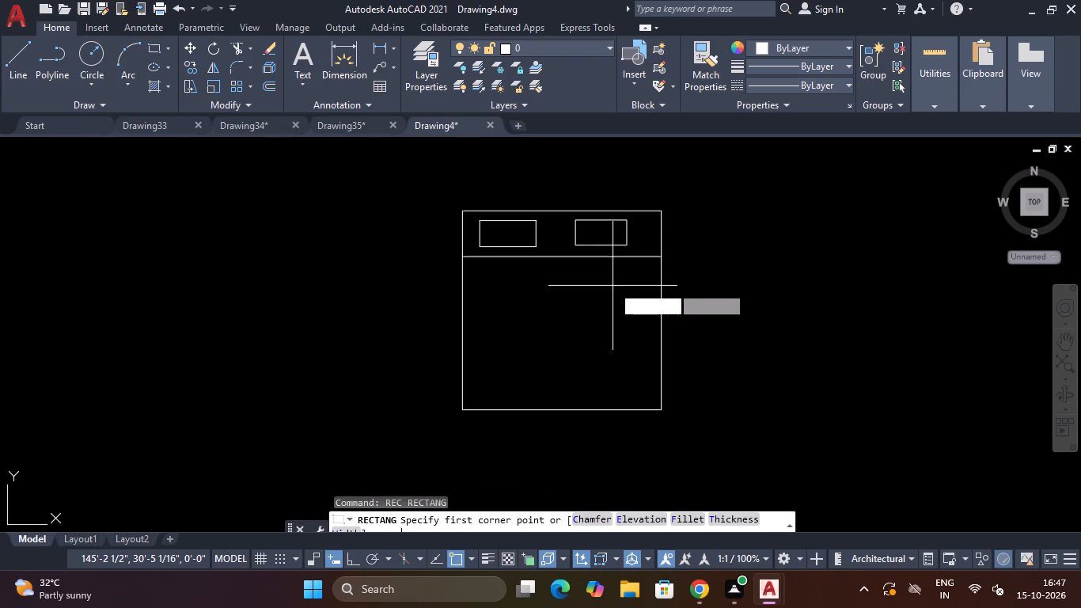
left_click(669, 212)
type("1'")
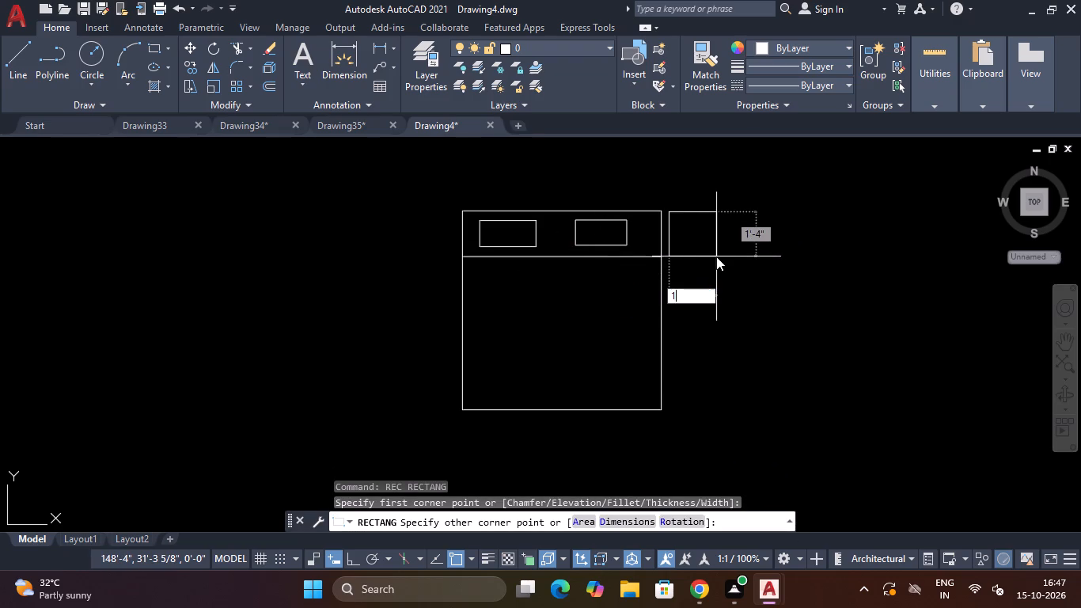
key("Tab")
type("1'")
key("Return")
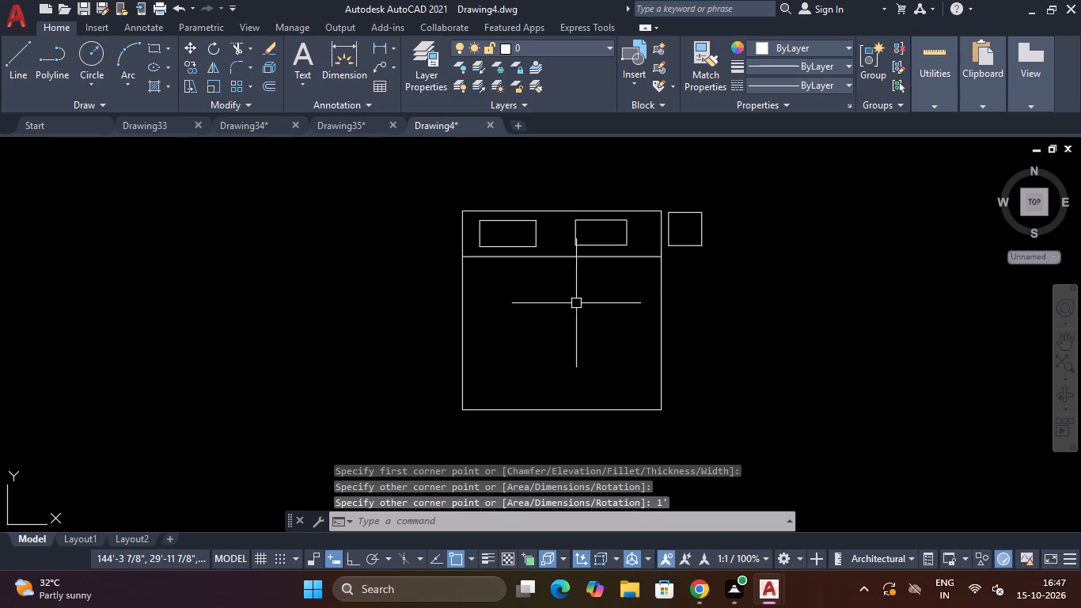
Draw a matching 1' by 1' nightstand rectangle just west of the bed, near its north edge.
type("REC")
key("space")
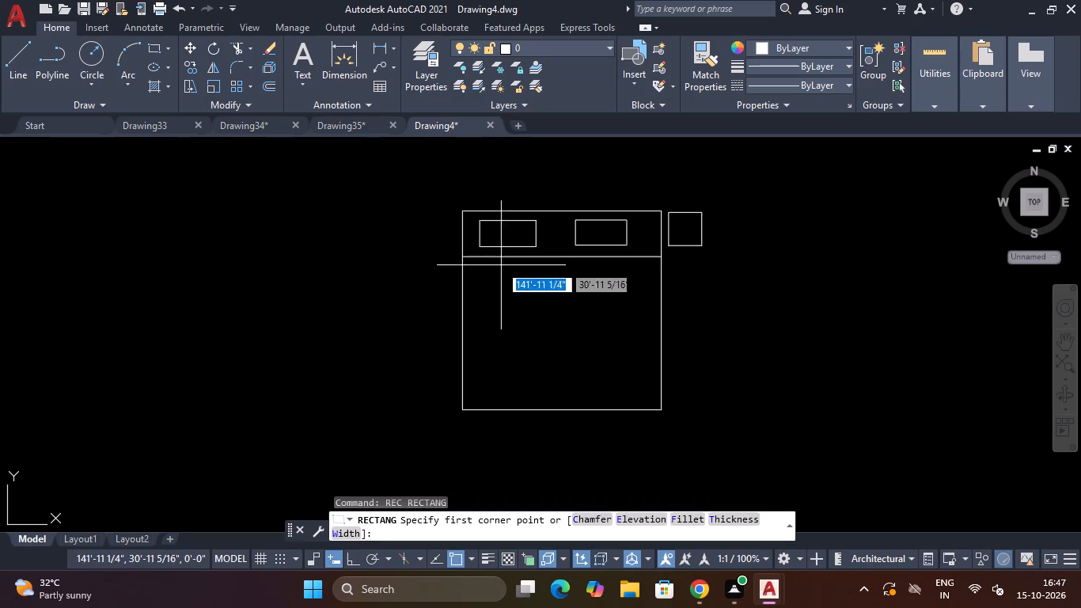
left_click(453, 213)
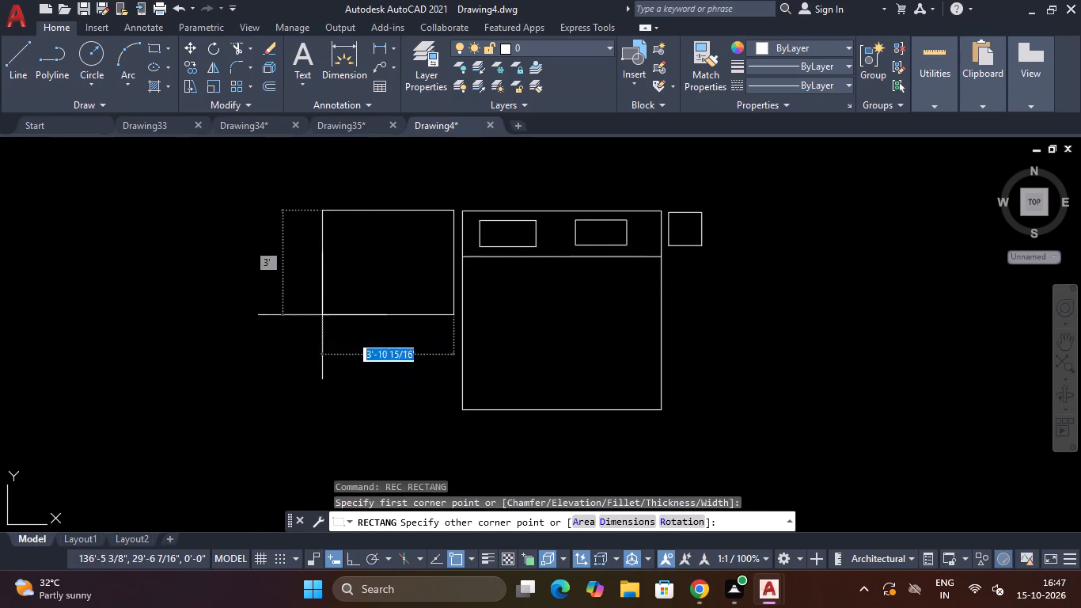
key("1")
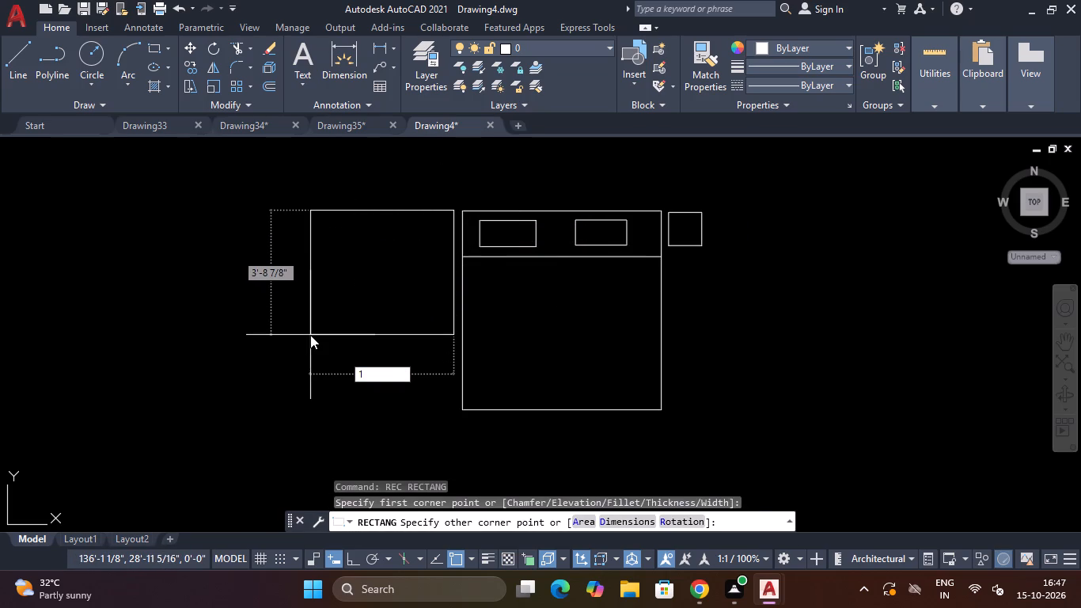
key("apostrophe")
key("Tab")
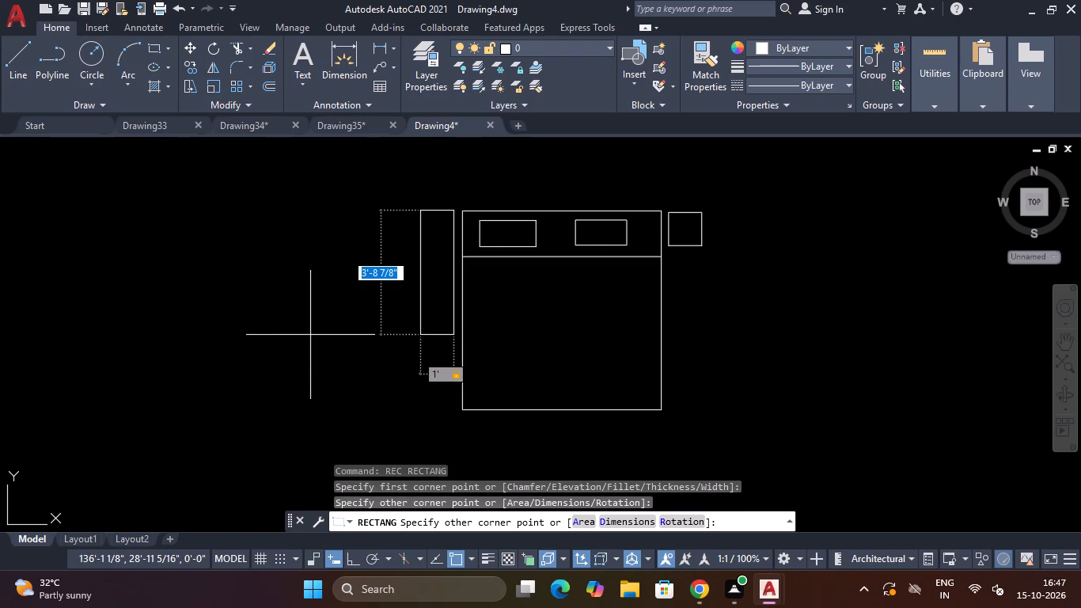
type("1'")
key("Return")
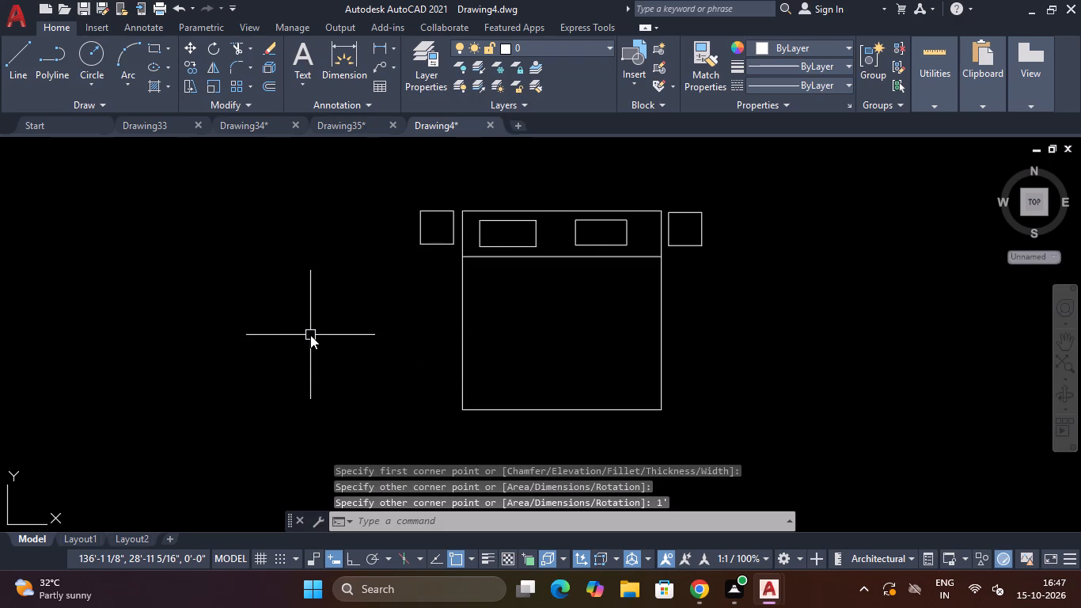
Fillet the bed outline's northwest corner with a 4" radius.
type("F")
key("space")
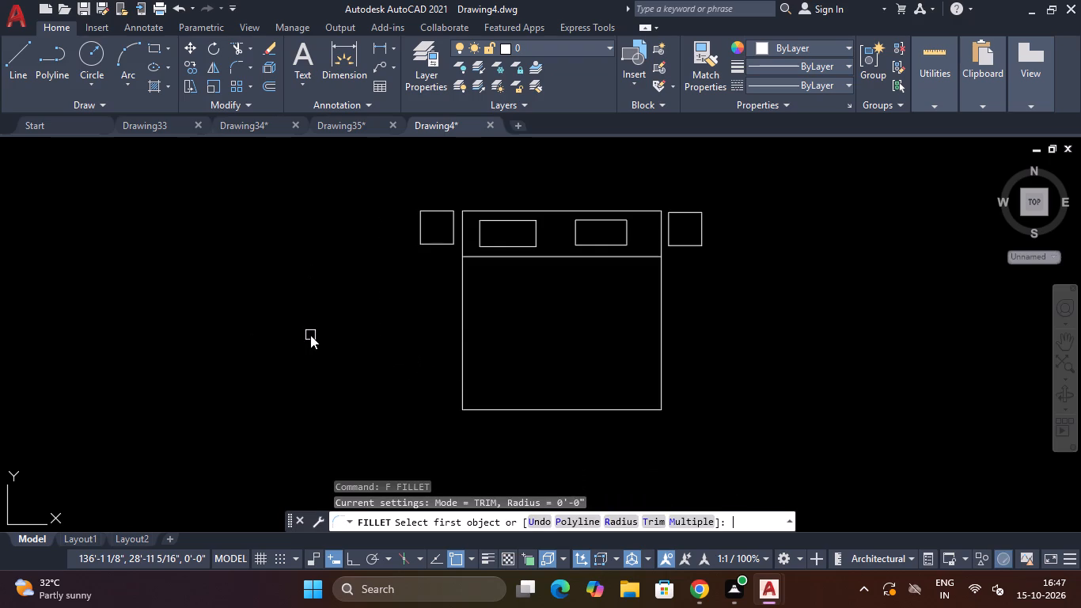
type("R")
key("space")
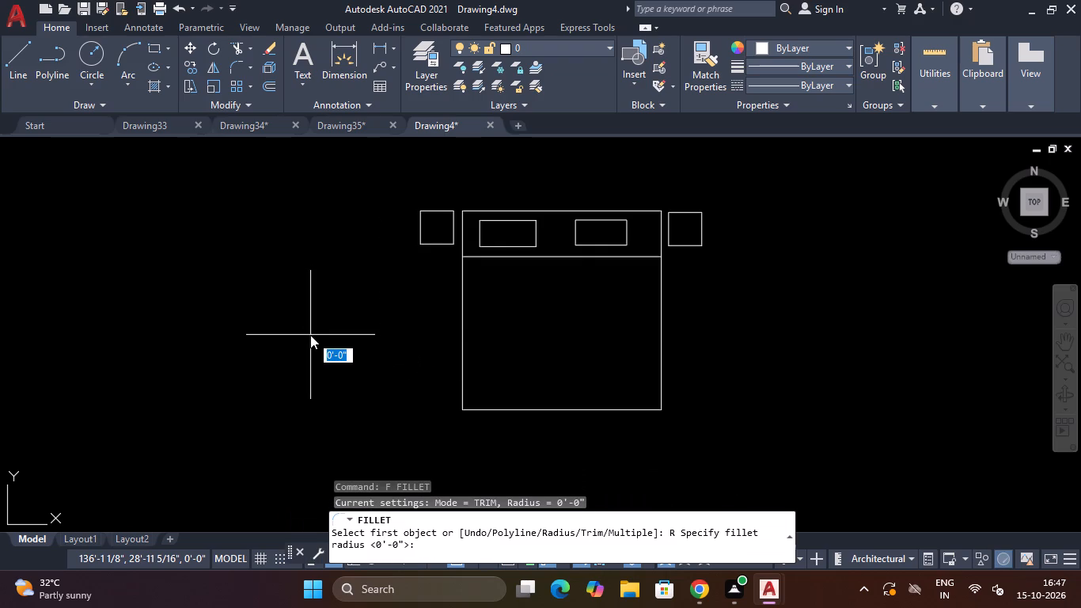
key("4")
key("shift+quotedbl")
key("Return")
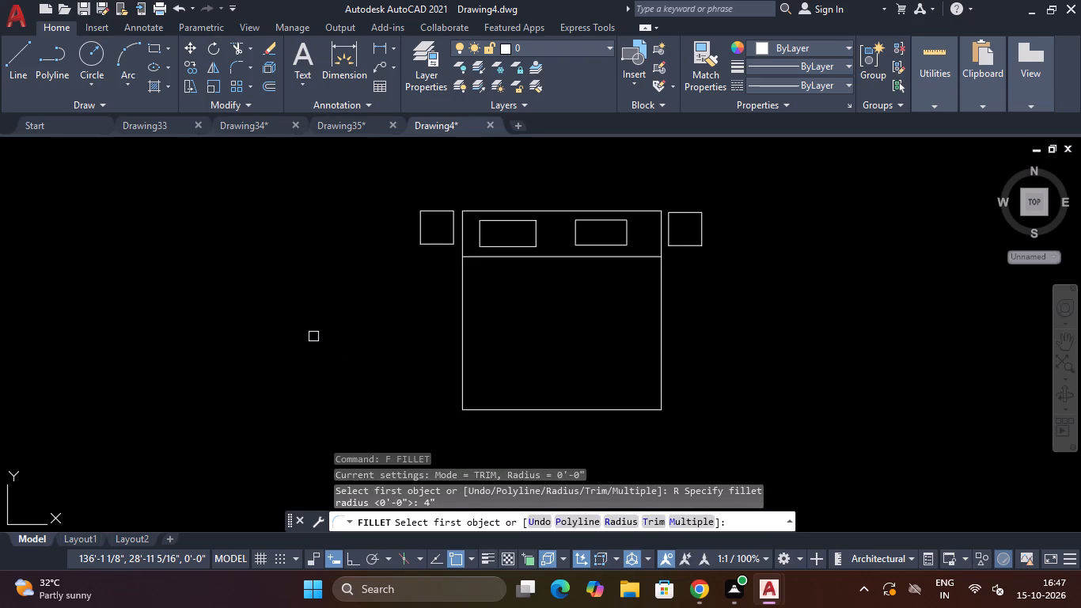
scroll(453, 217, "up", 3)
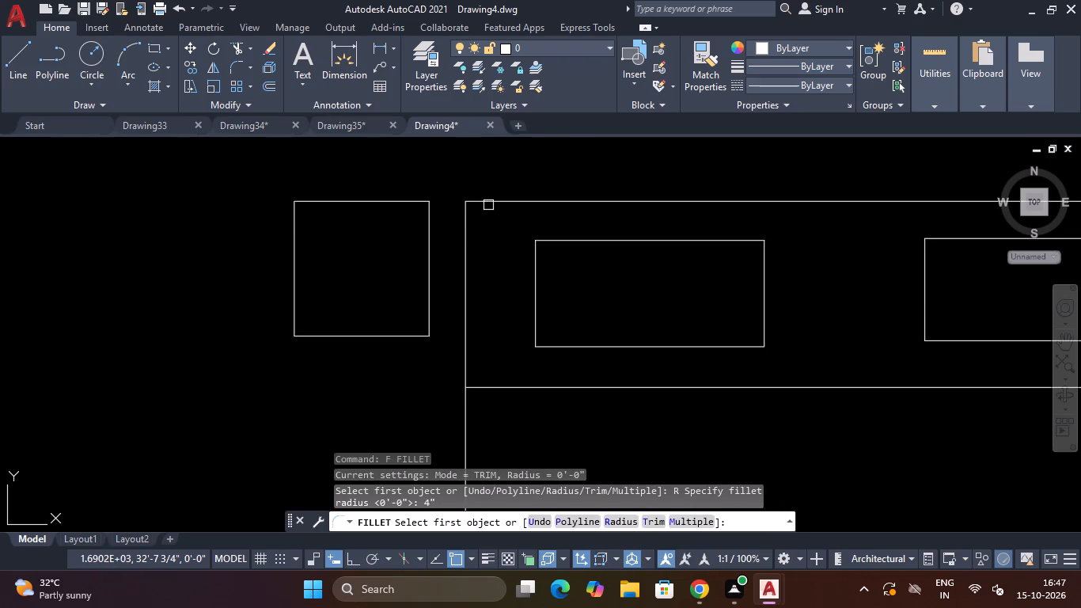
left_click(517, 389)
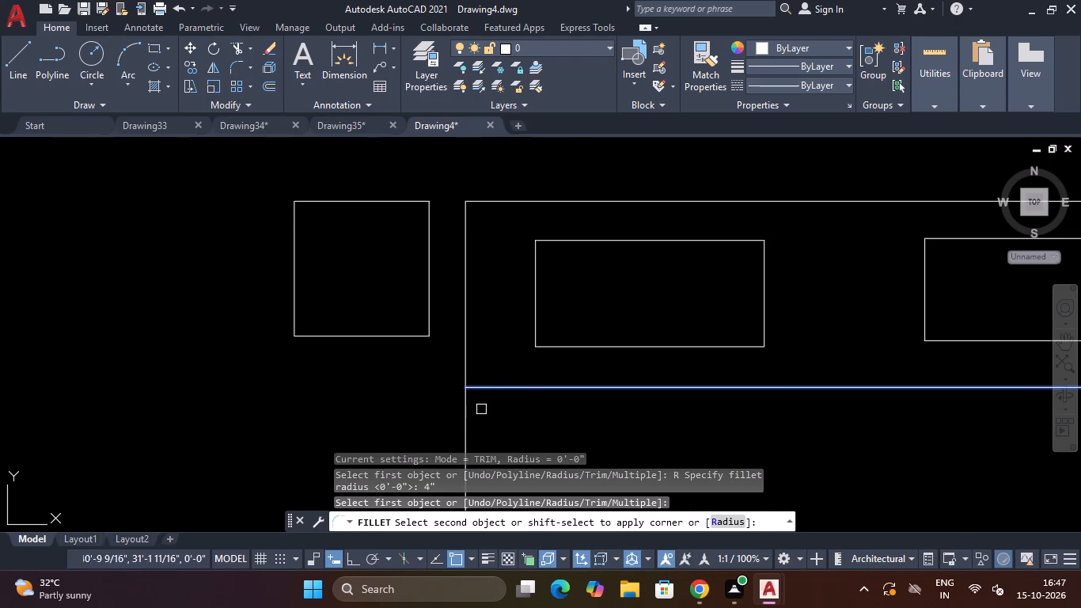
key("Escape")
key("space")
left_click(491, 203)
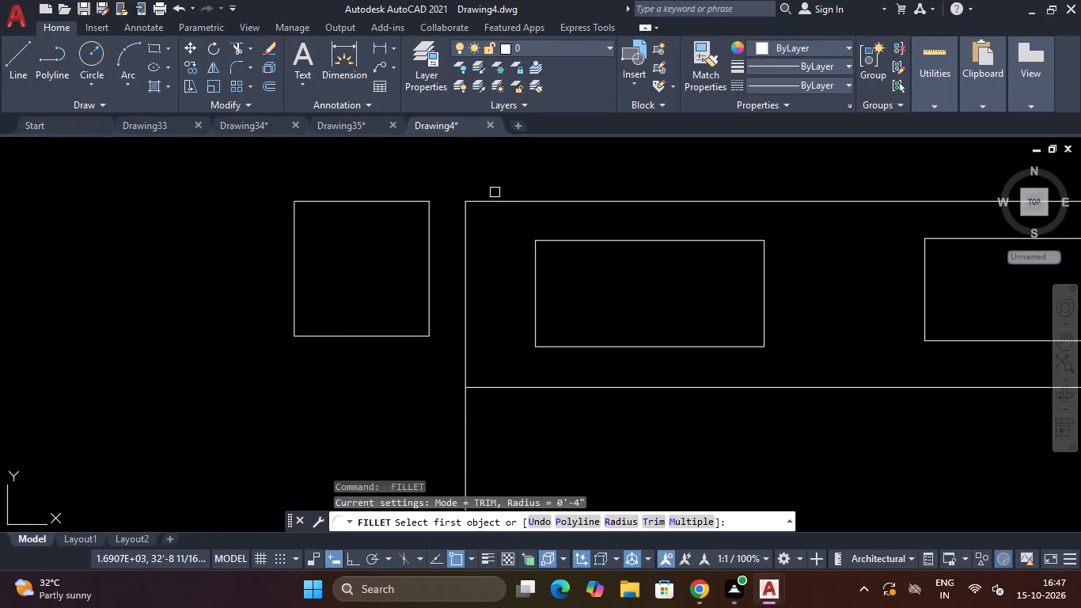
left_click(495, 201)
left_click(469, 228)
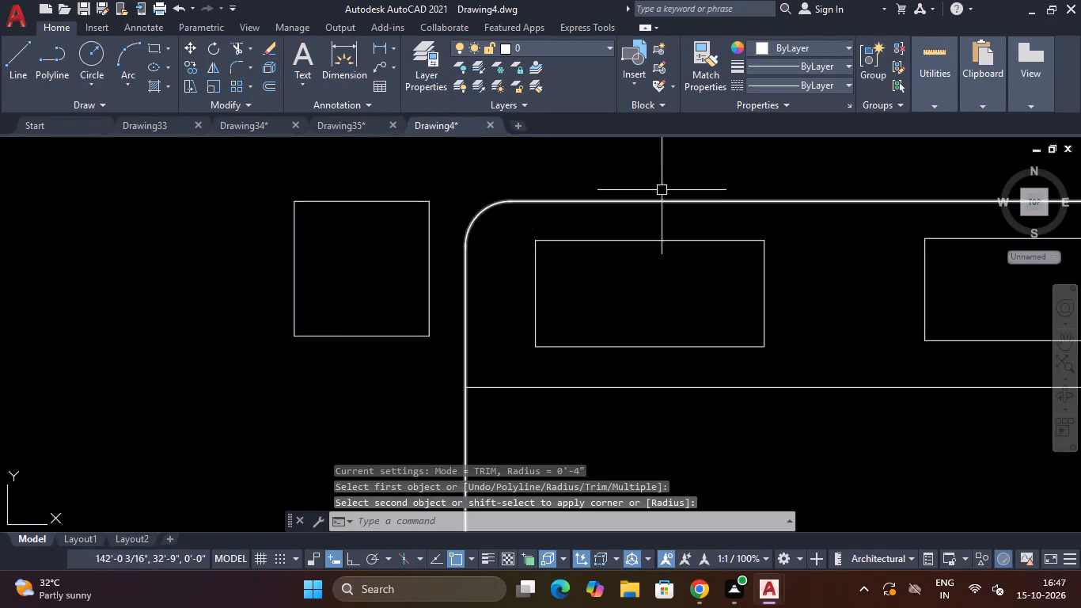
Fillet the bed outline's northeast, southeast and southwest corners with the same 4" radius.
scroll(664, 189, "down", 3)
scroll(810, 186, "up", 2)
key("space")
left_click(806, 203)
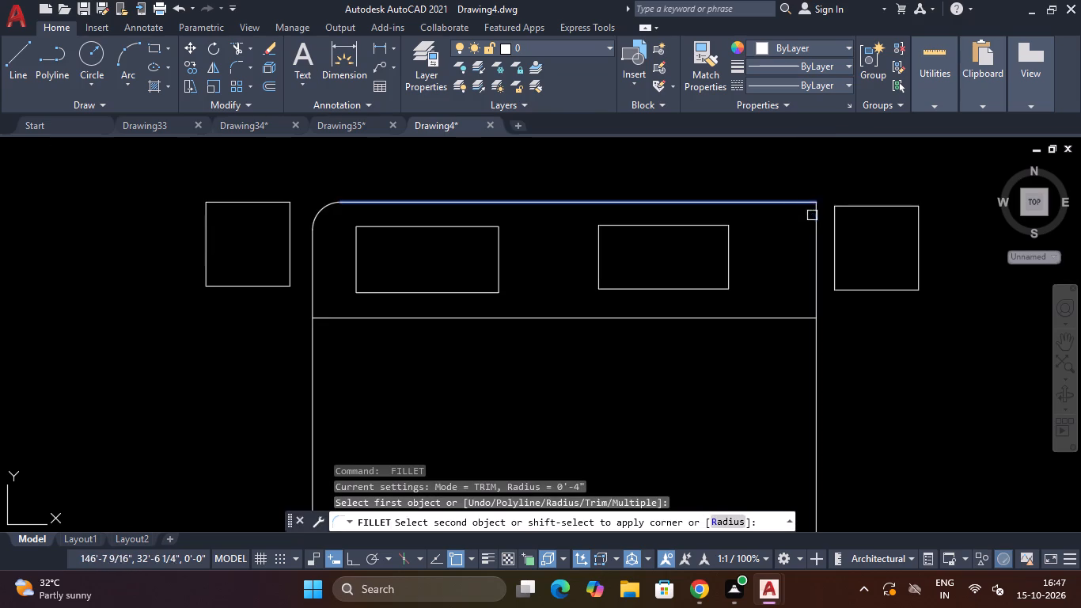
left_click(813, 222)
scroll(813, 230, "down", 3)
scroll(829, 340, "up", 3)
key("space")
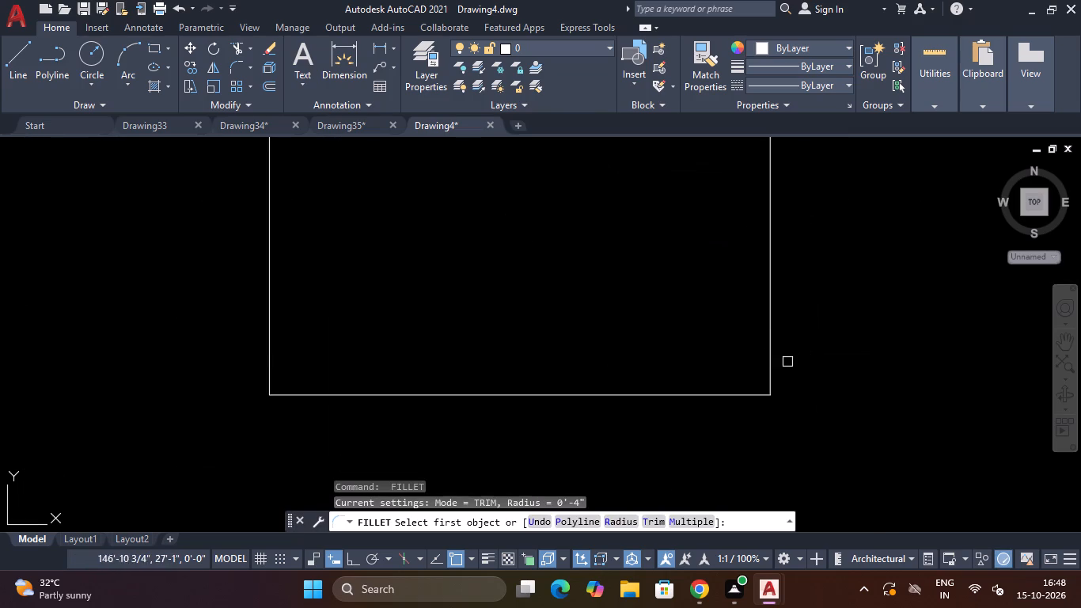
left_click(770, 364)
left_click(736, 396)
scroll(730, 395, "down", 3)
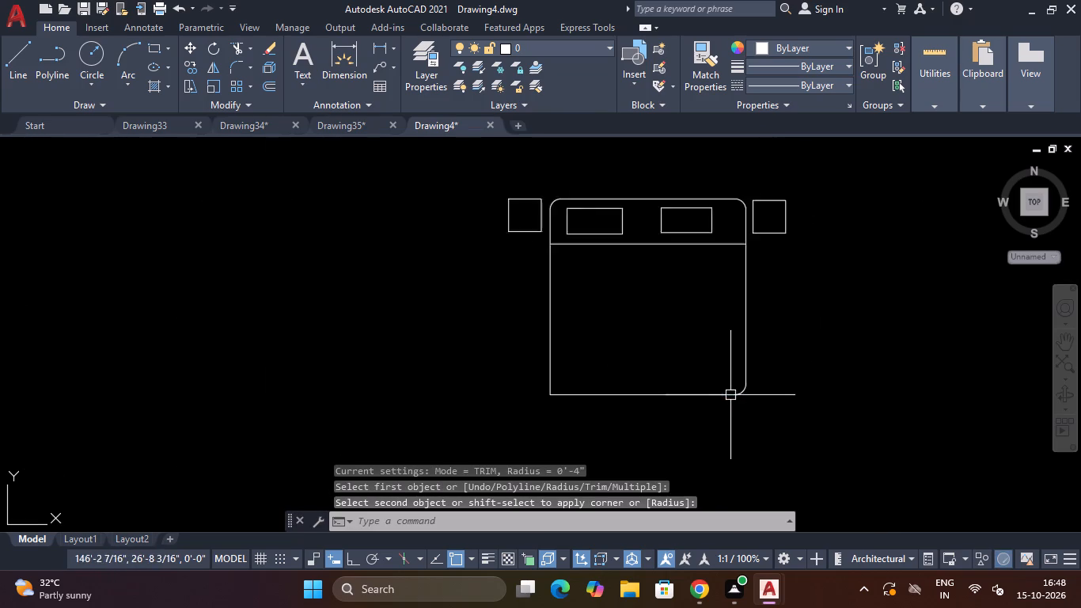
scroll(528, 389, "up", 2)
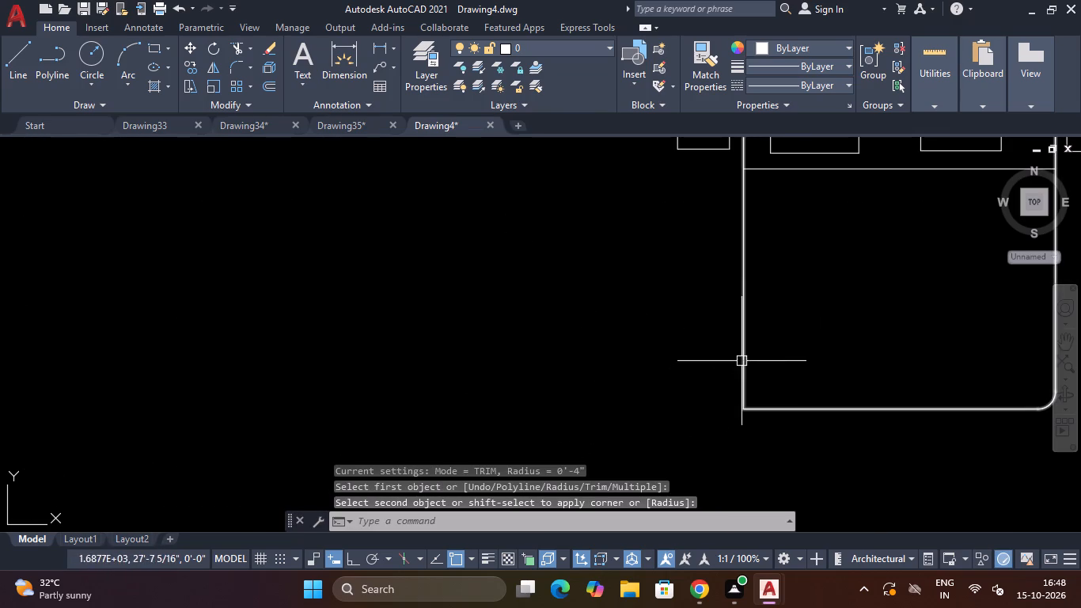
key("space")
left_click(741, 383)
left_click(768, 412)
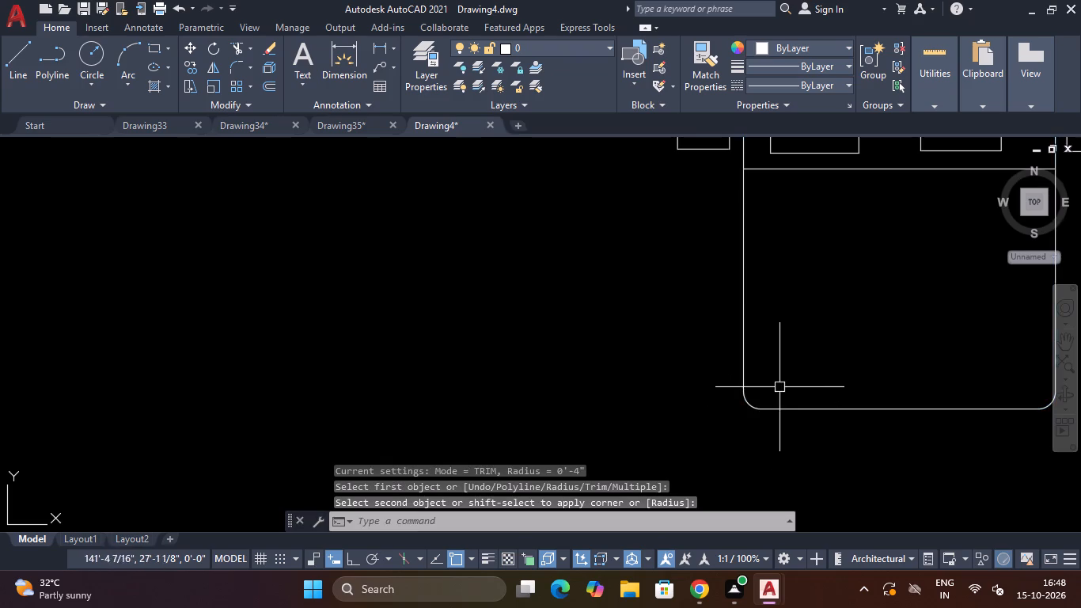
Draw a line along the bed's west edge from the horizontal line below the pillows down to the rounded southwest corner.
scroll(780, 386, "down", 3)
scroll(794, 352, "up", 2)
key("Escape")
type("L")
key("space")
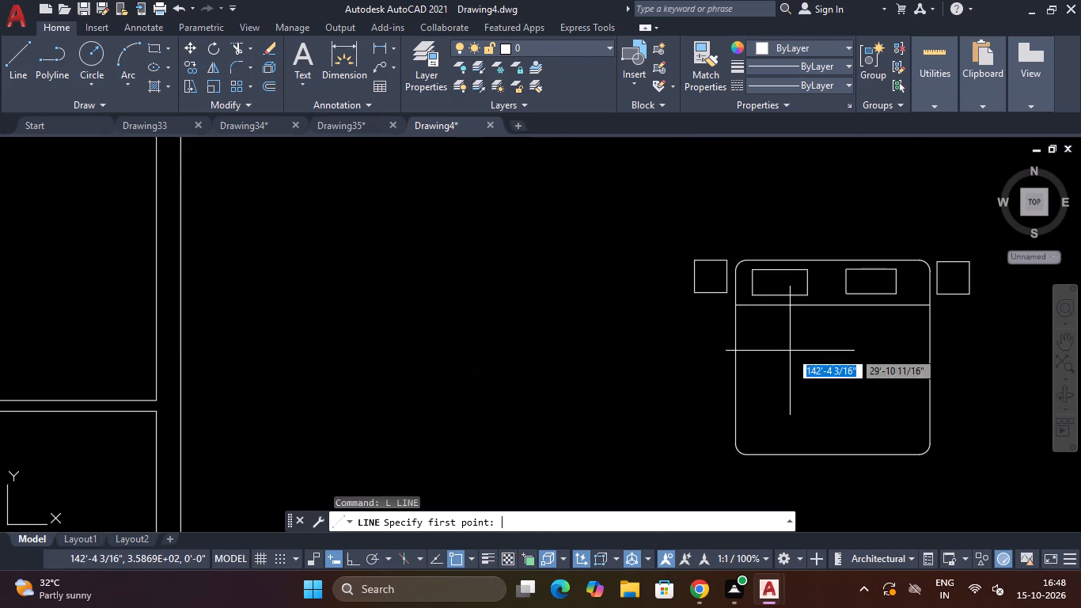
scroll(740, 311, "up", 3)
left_click(730, 288)
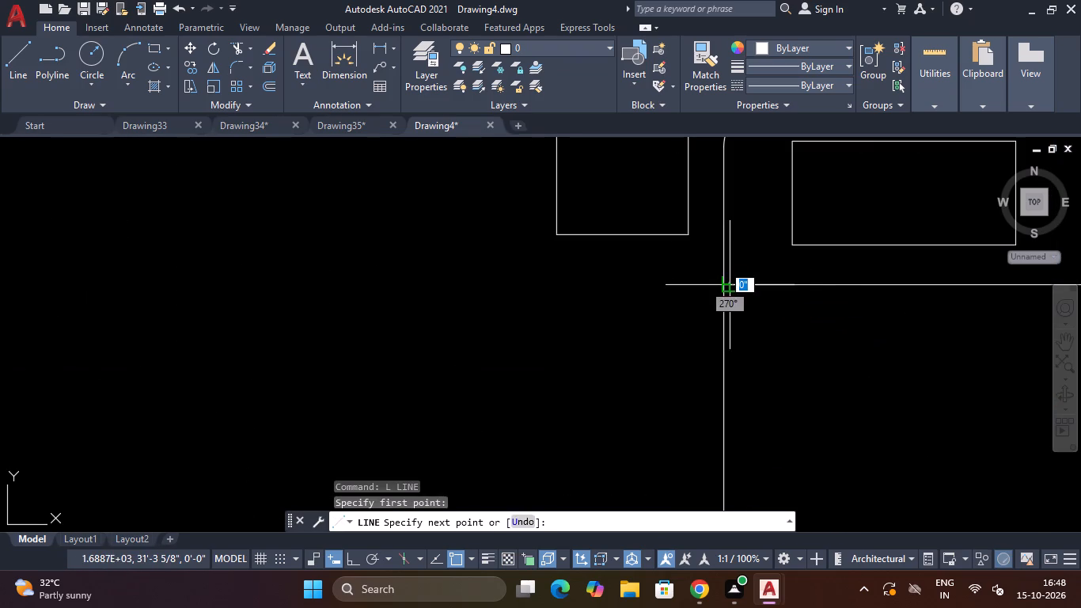
key("Escape")
key("space")
left_click(725, 287)
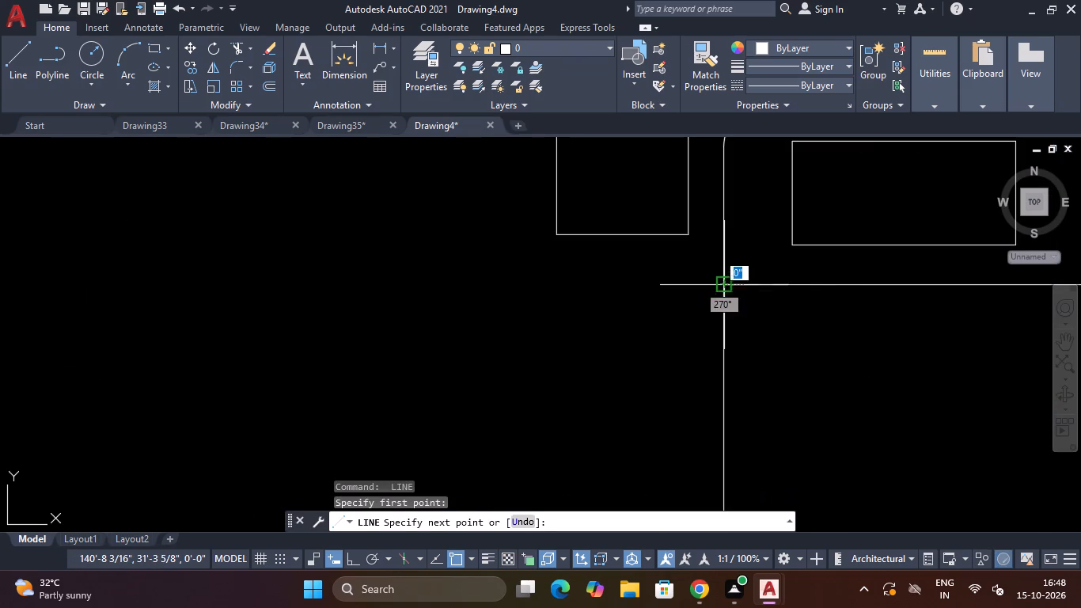
scroll(728, 294, "down", 3)
left_click(728, 427)
key("Escape")
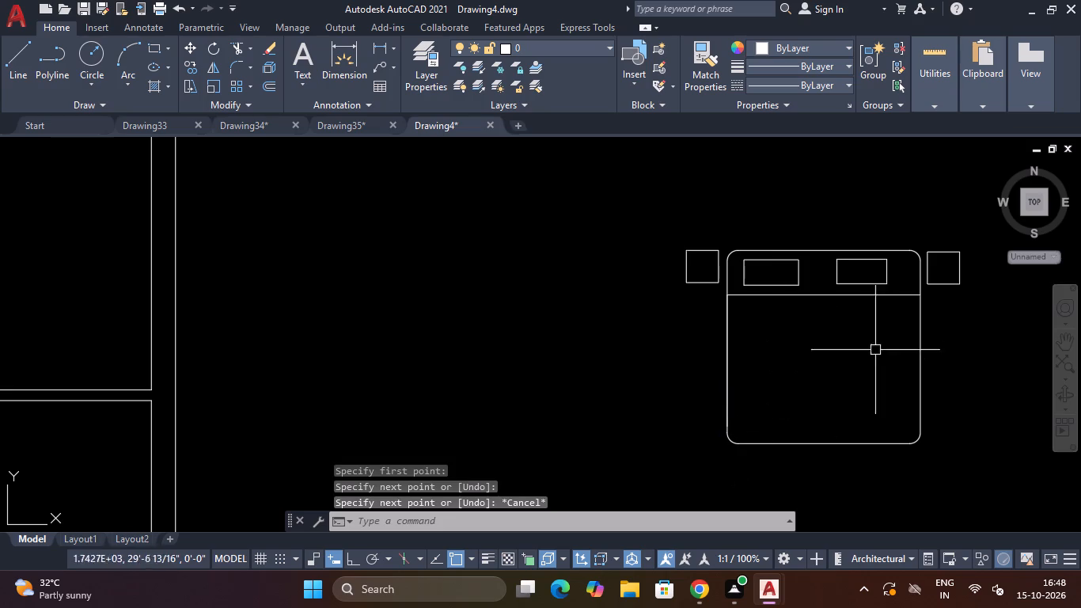
Draw a matching line along the bed's east edge from the horizontal line below the pillows to near the rounded southeast corner.
key("space")
scroll(918, 299, "up", 3)
left_click(918, 276)
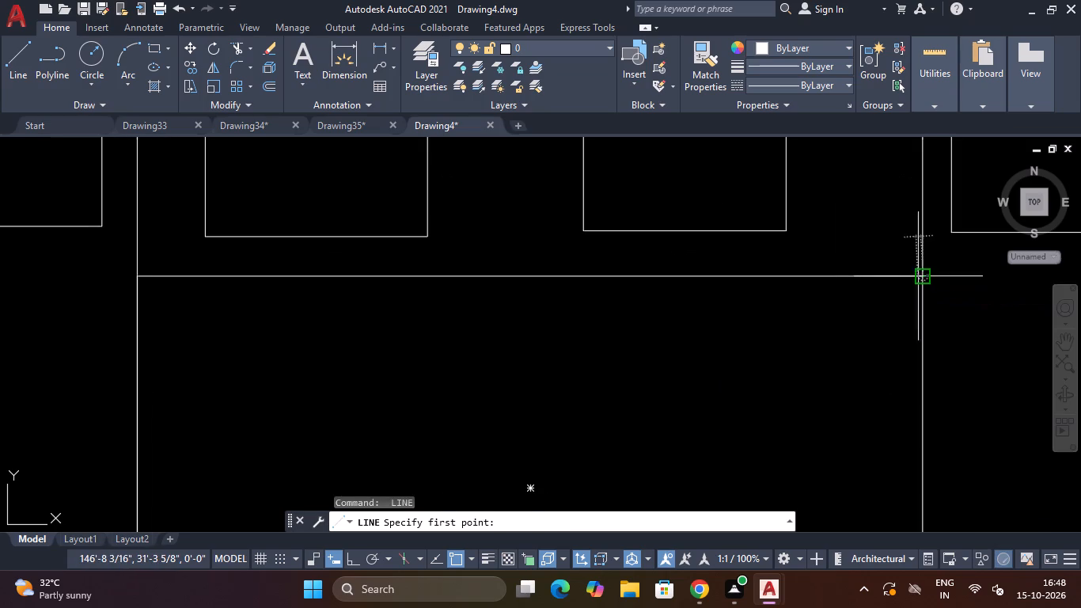
scroll(926, 332, "down", 4)
left_click(926, 402)
key("Escape")
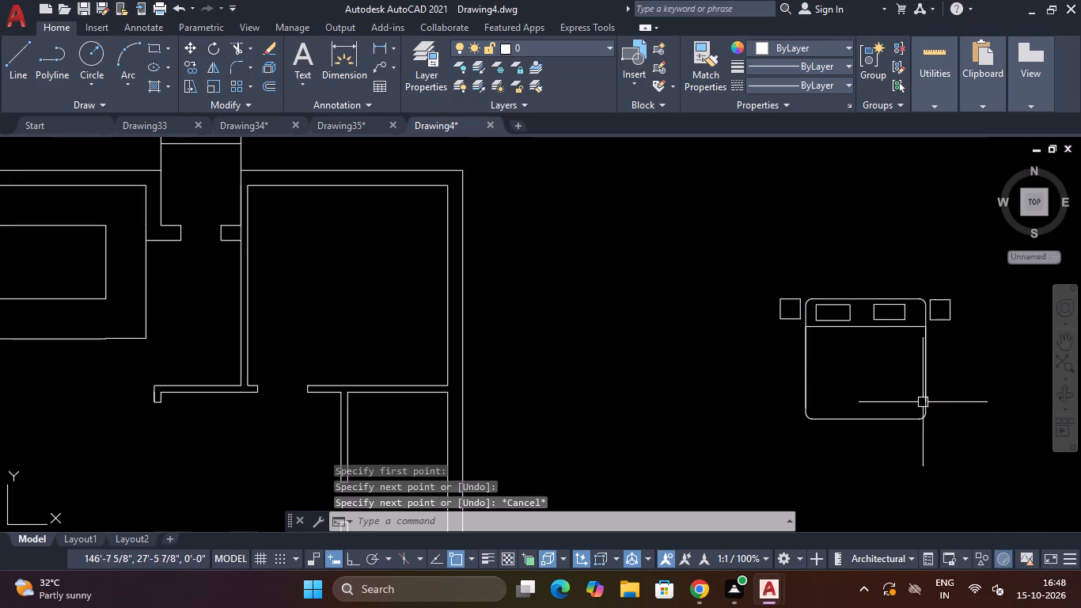
Fillet both ends of the horizontal line below the pillows into the new side lines with the 4" radius.
type("F")
key("space")
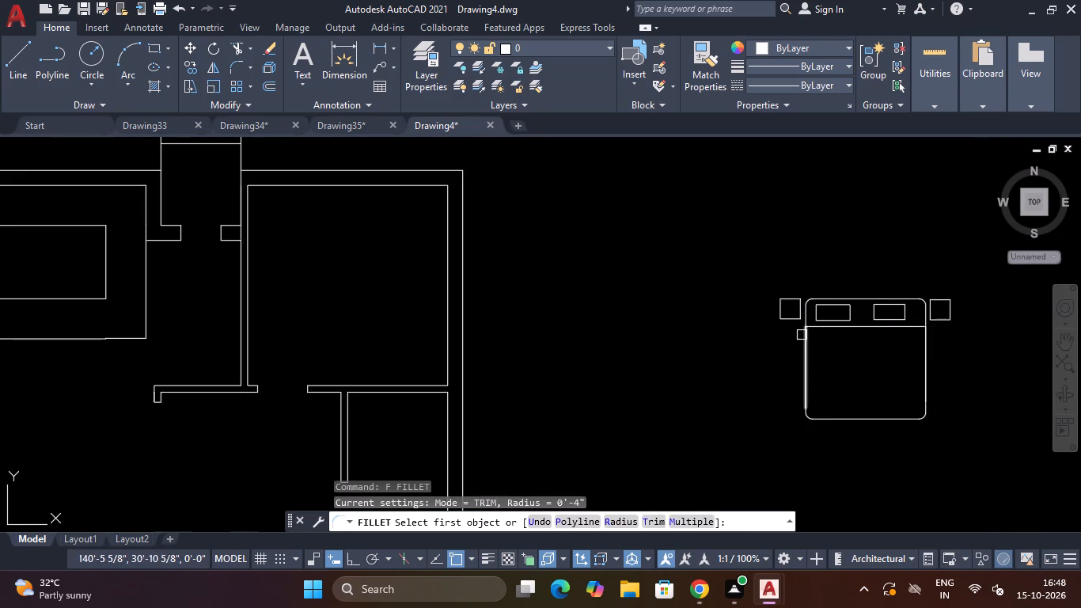
scroll(802, 332, "up", 3)
left_click(848, 308)
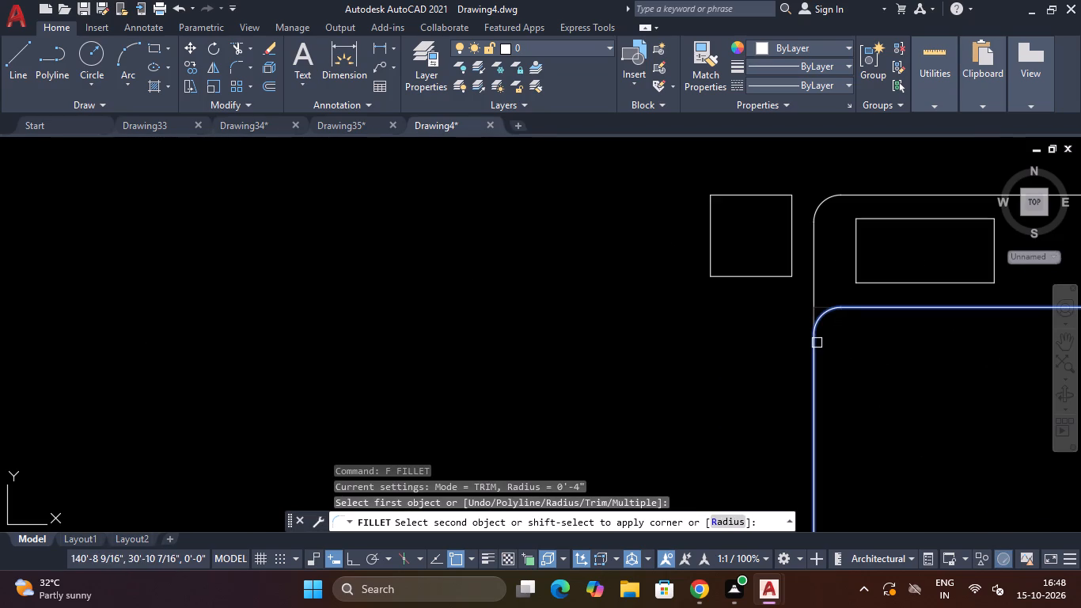
left_click(815, 345)
scroll(839, 338, "down", 3)
key("space")
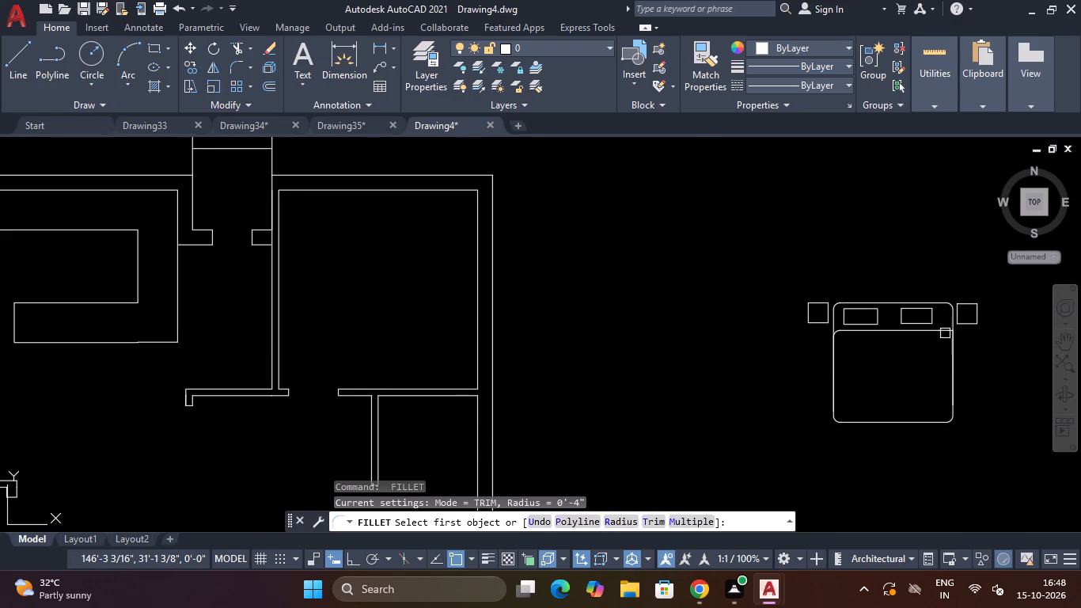
scroll(945, 330, "up", 4)
left_click(946, 331)
left_click(995, 378)
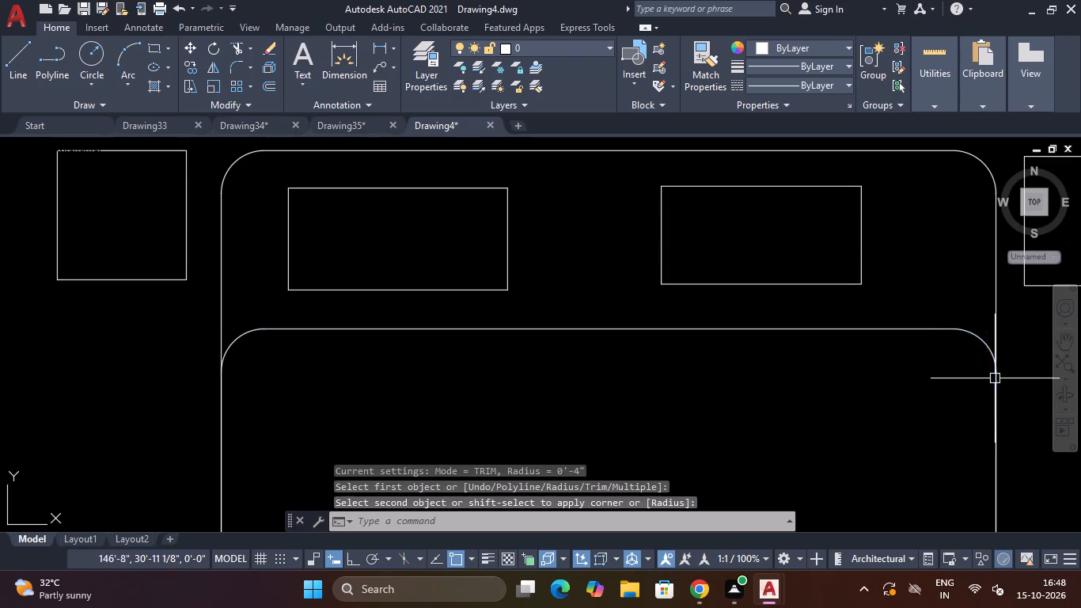
scroll(949, 387, "down", 3)
scroll(904, 343, "up", 3)
key("Escape")
key("Escape")
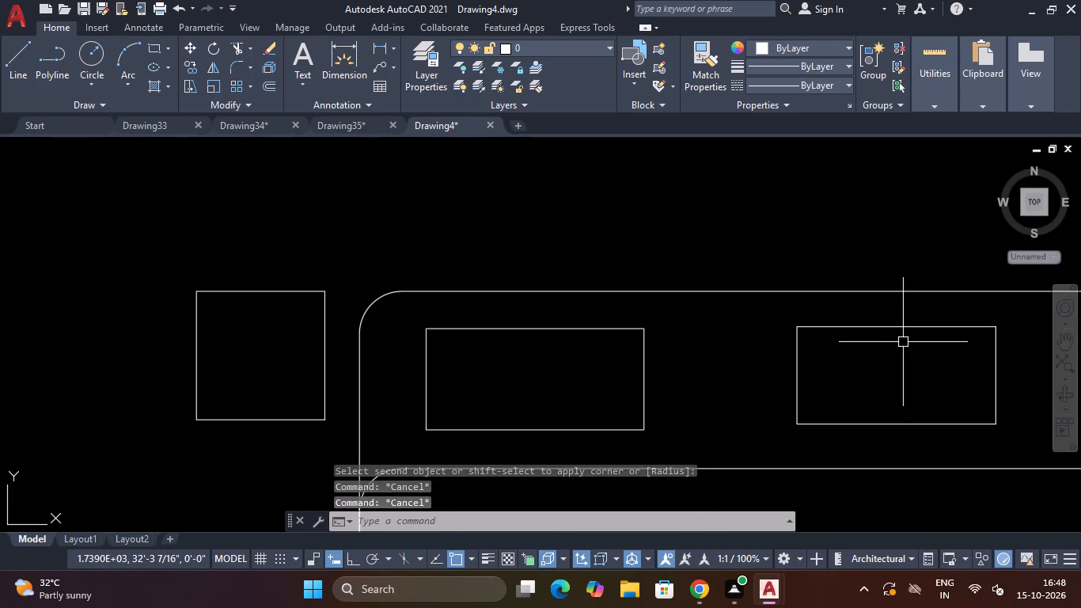
key("Escape")
Fillet all four corners of the east pillow with a 2" radius.
type("F R")
key("space")
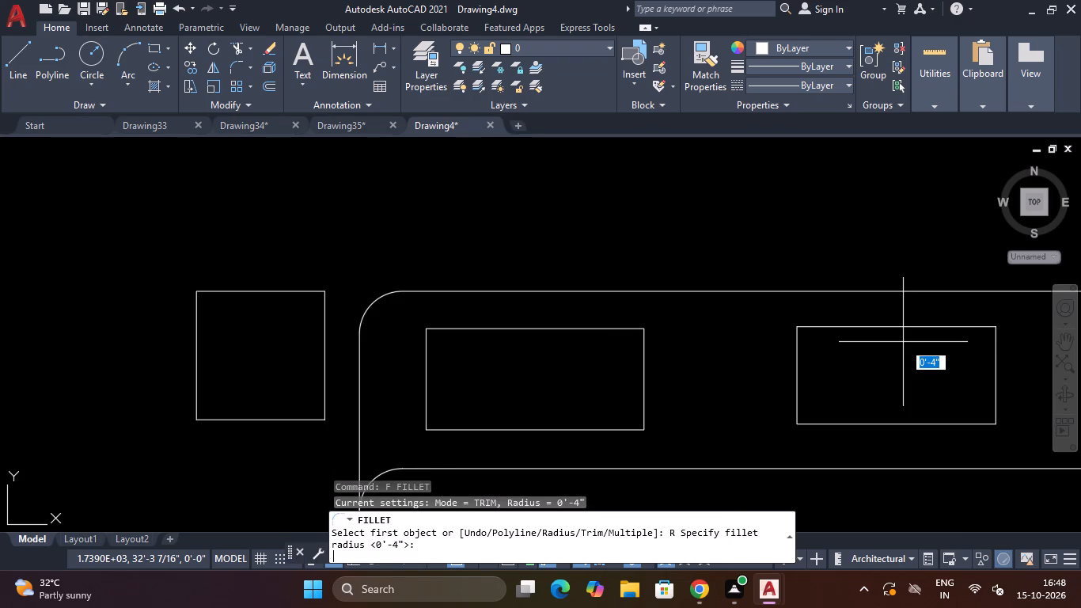
key("2")
key("shift+quotedbl")
key("Return")
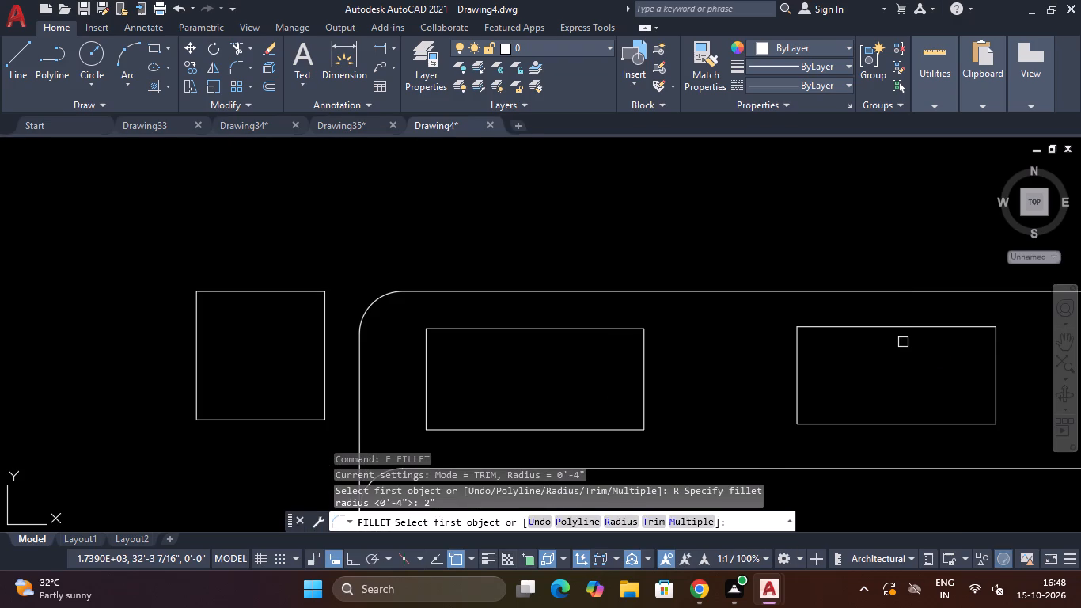
left_click(862, 329)
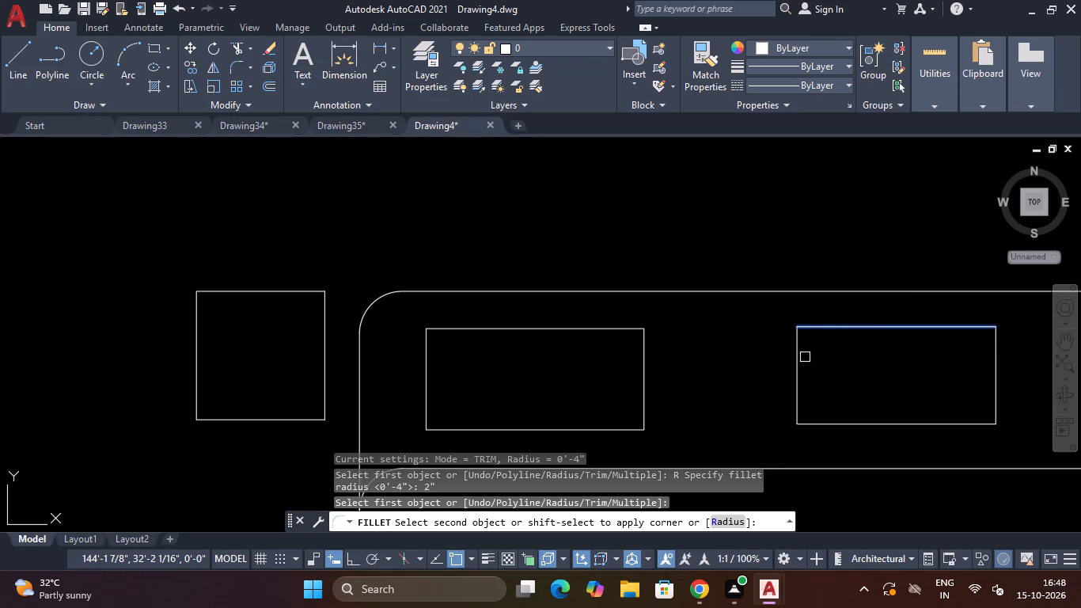
left_click(802, 359)
key("space")
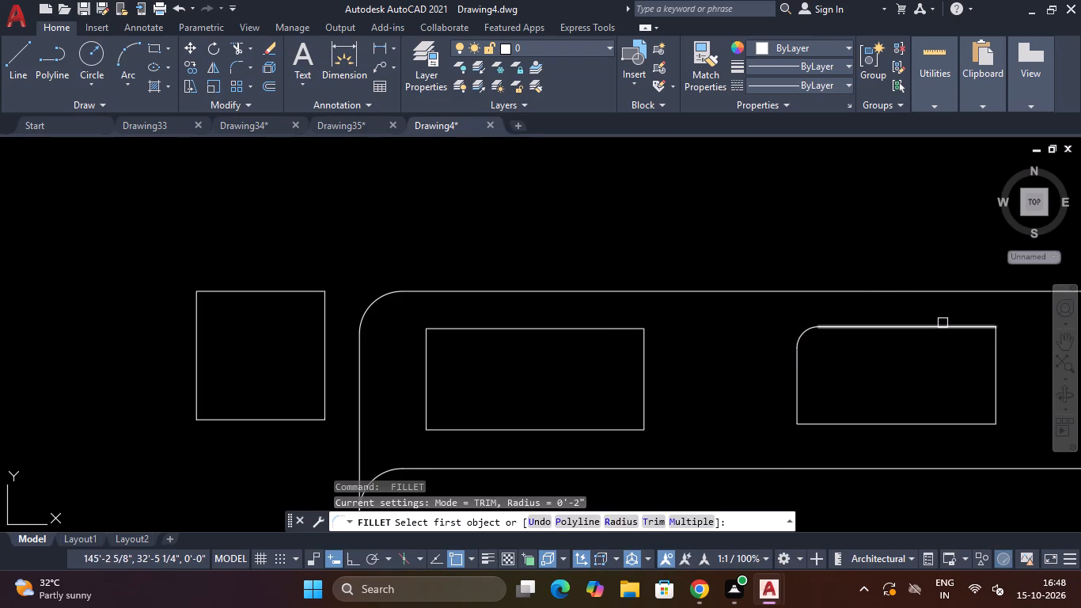
left_click(945, 323)
left_click(995, 357)
key("space")
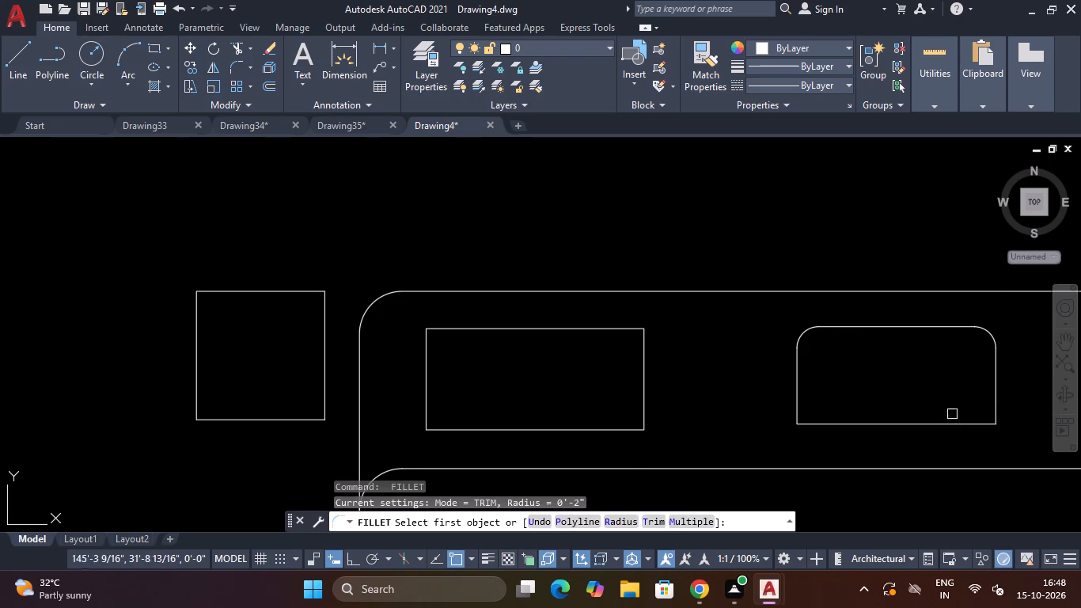
left_click(952, 424)
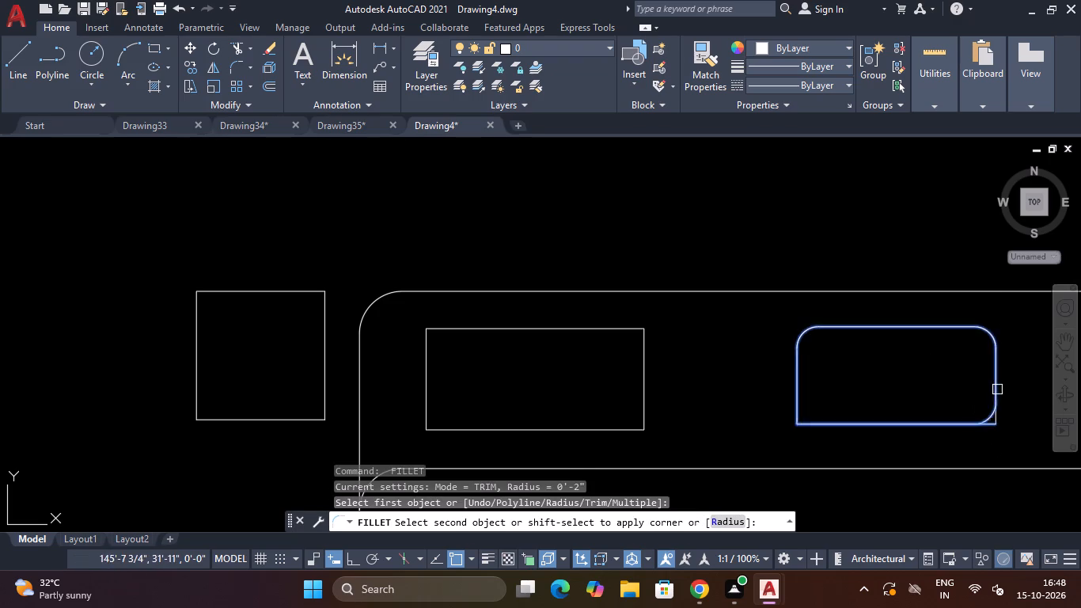
left_click(997, 389)
key("space")
left_click(799, 398)
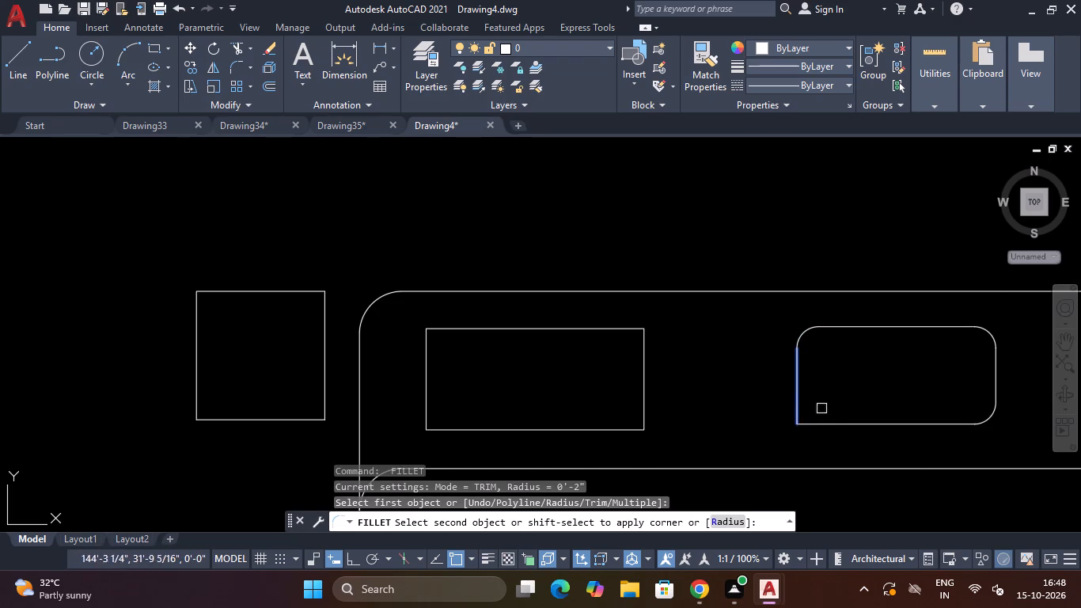
left_click(831, 422)
Fillet all four corners of the west pillow with the 2" radius.
key("space")
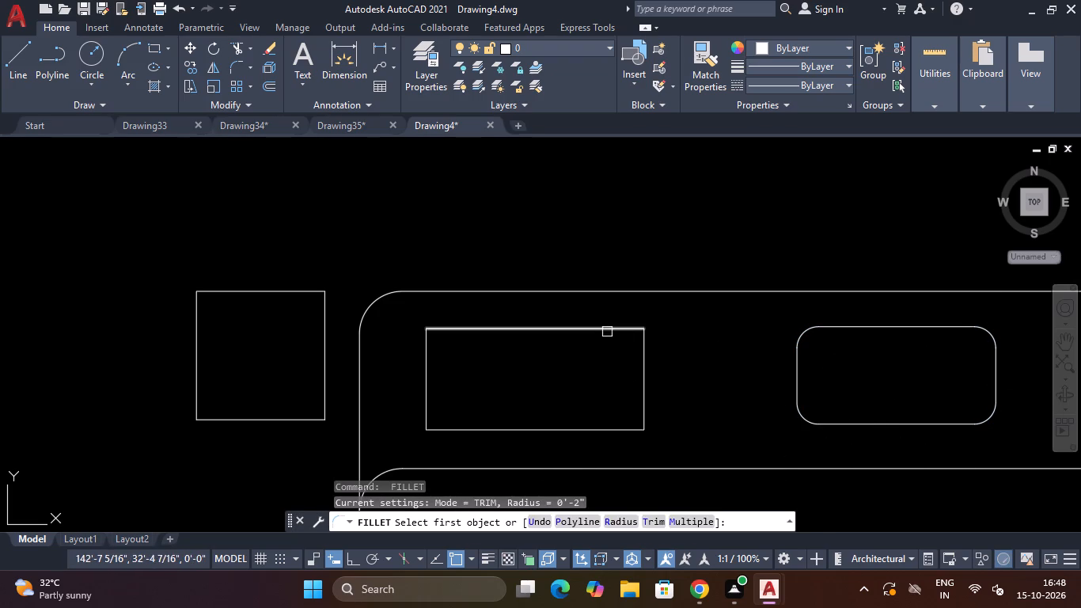
left_click(607, 331)
left_click(640, 359)
key("space")
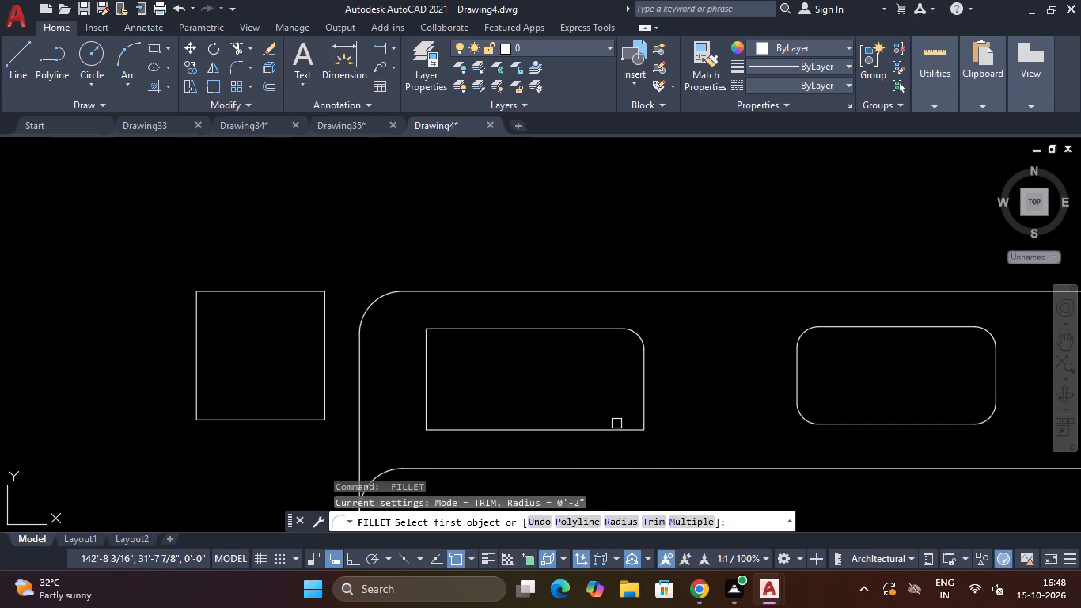
left_click(616, 431)
left_click(640, 400)
key("space")
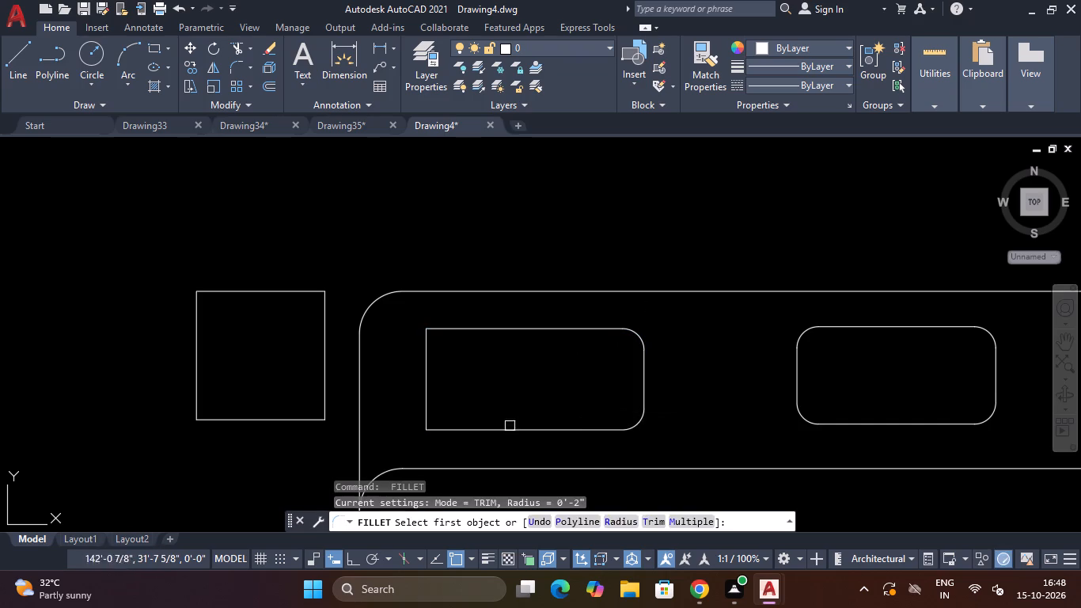
left_click(480, 431)
left_click(430, 401)
key("space")
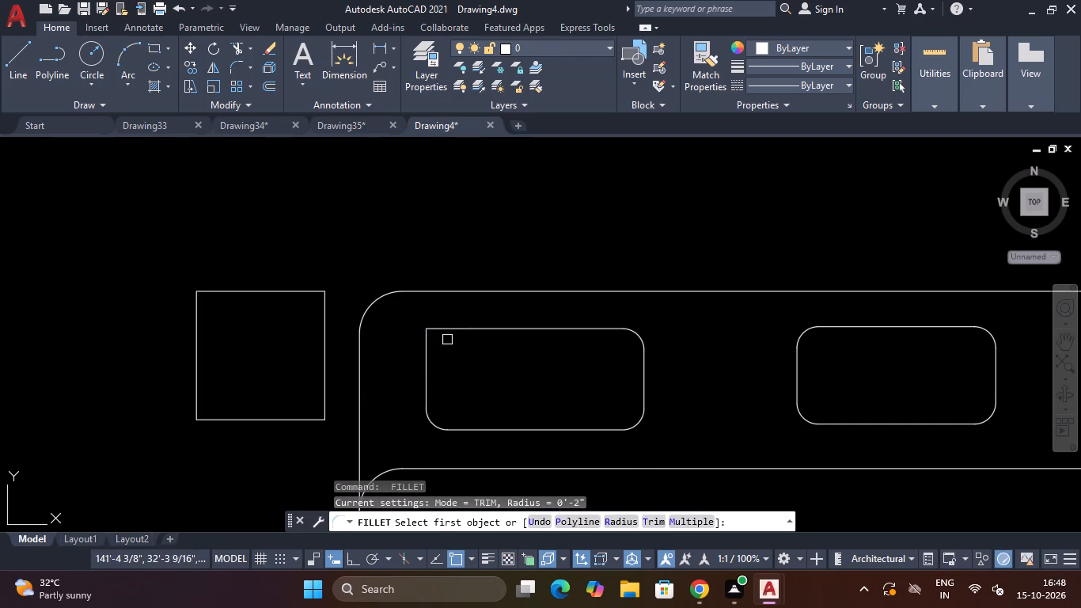
left_click(449, 332)
left_click(426, 362)
scroll(490, 343, "down", 6)
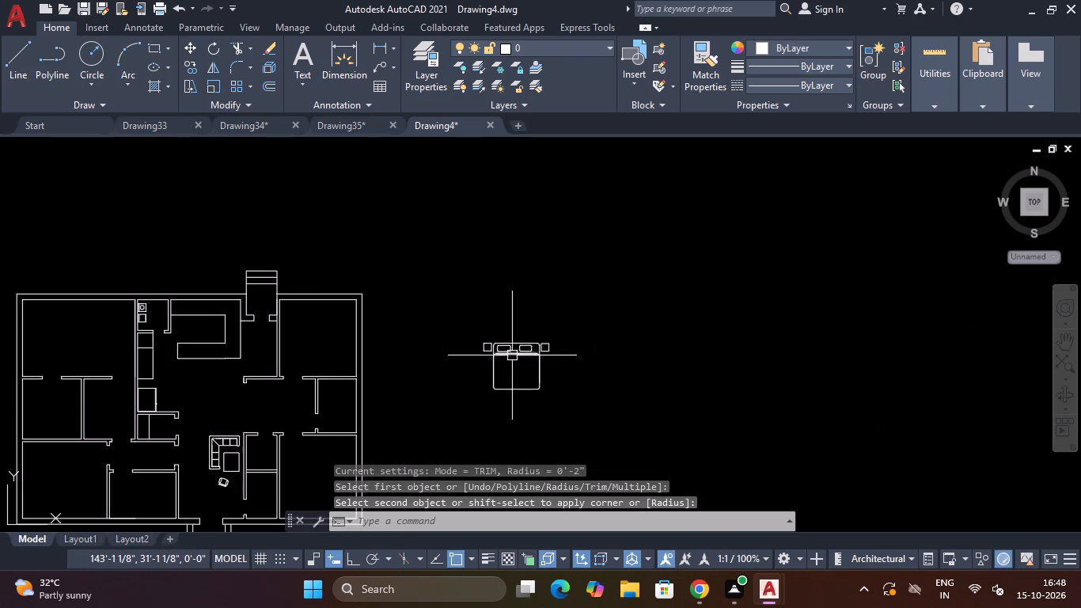
scroll(511, 359, "up", 2)
key("Escape")
key("Escape")
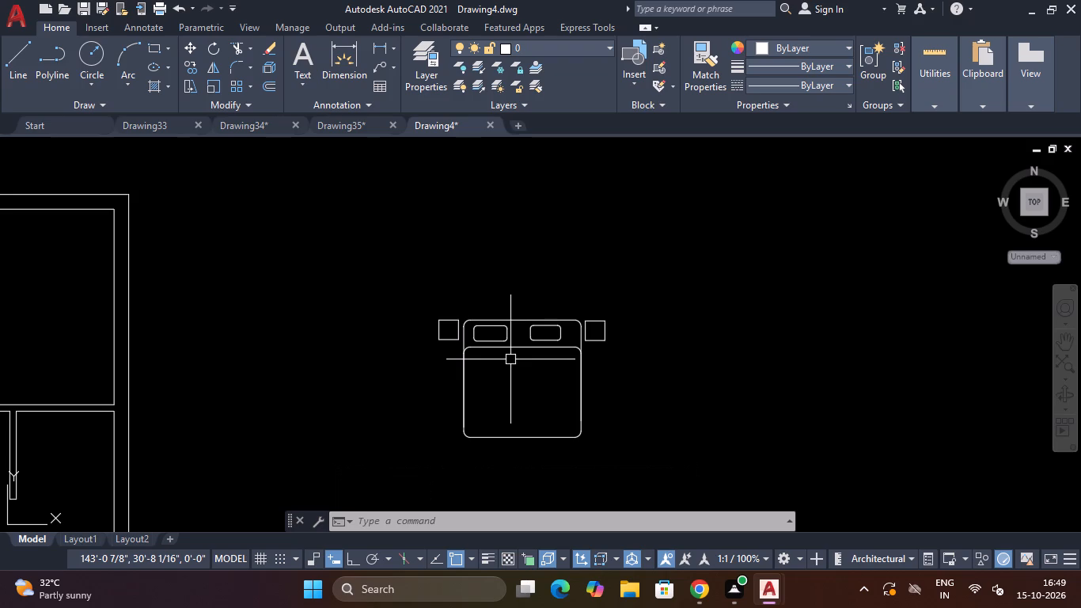
key("Escape")
key("Escape")
key("Escape")
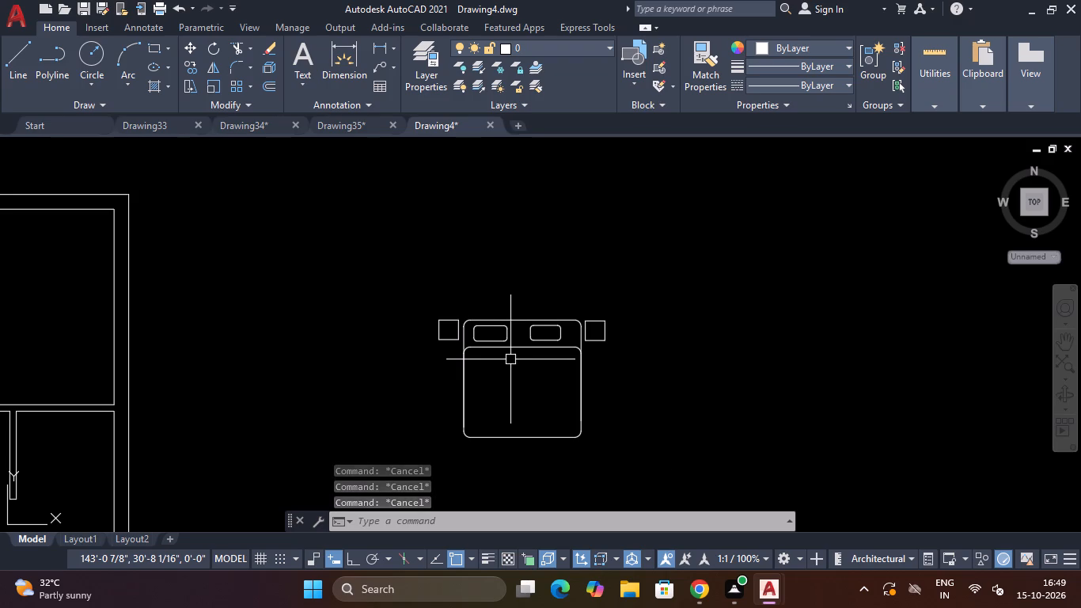
Fillet all four corners of the nightstand east of the bed with the 2" radius.
type("F")
key("space")
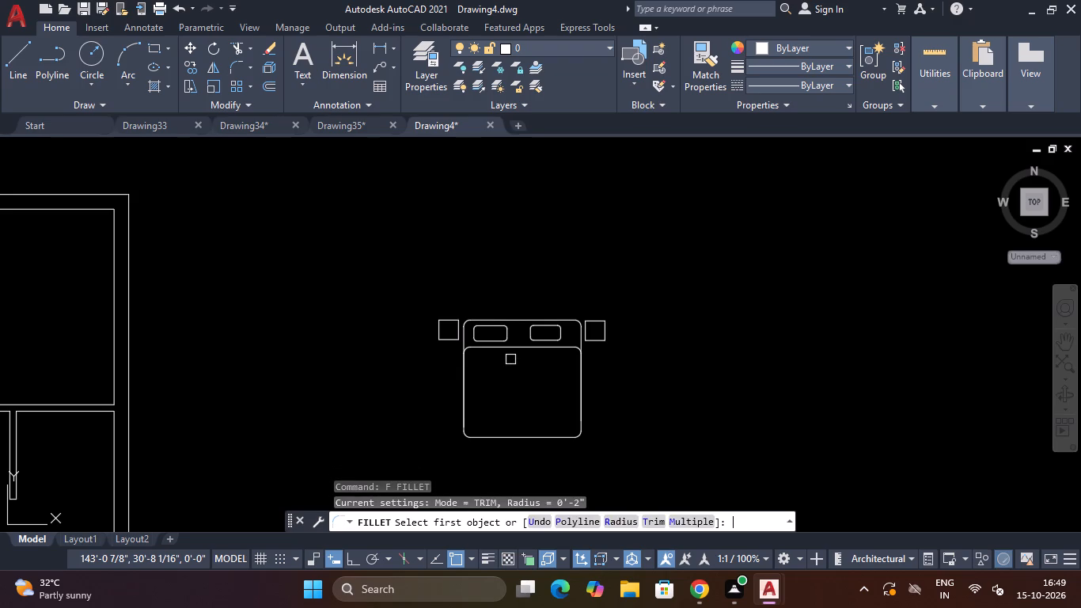
scroll(548, 334, "up", 4)
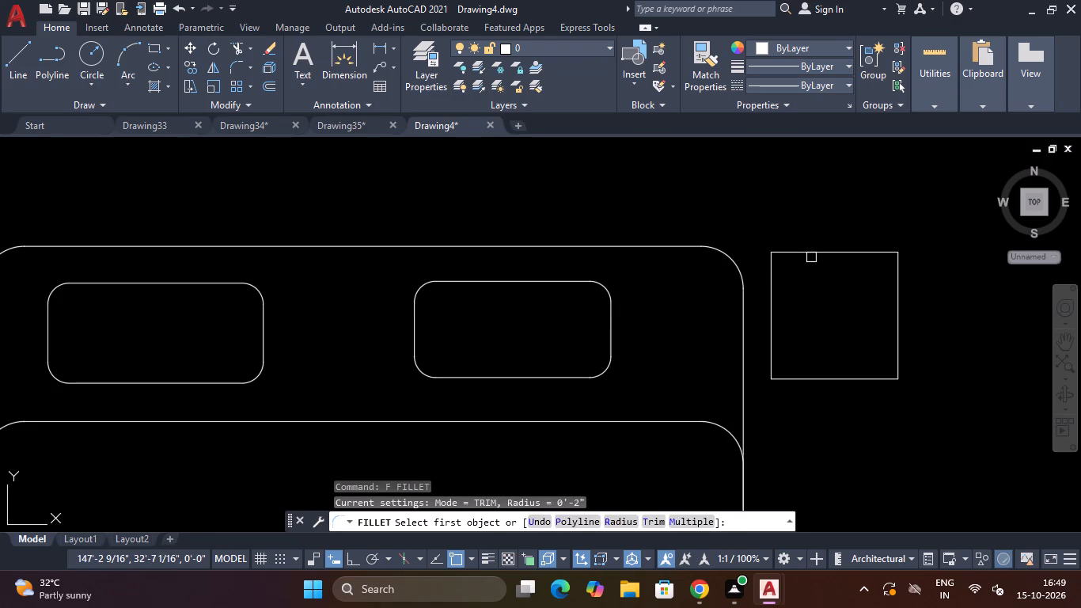
left_click(811, 255)
left_click(775, 288)
key("space")
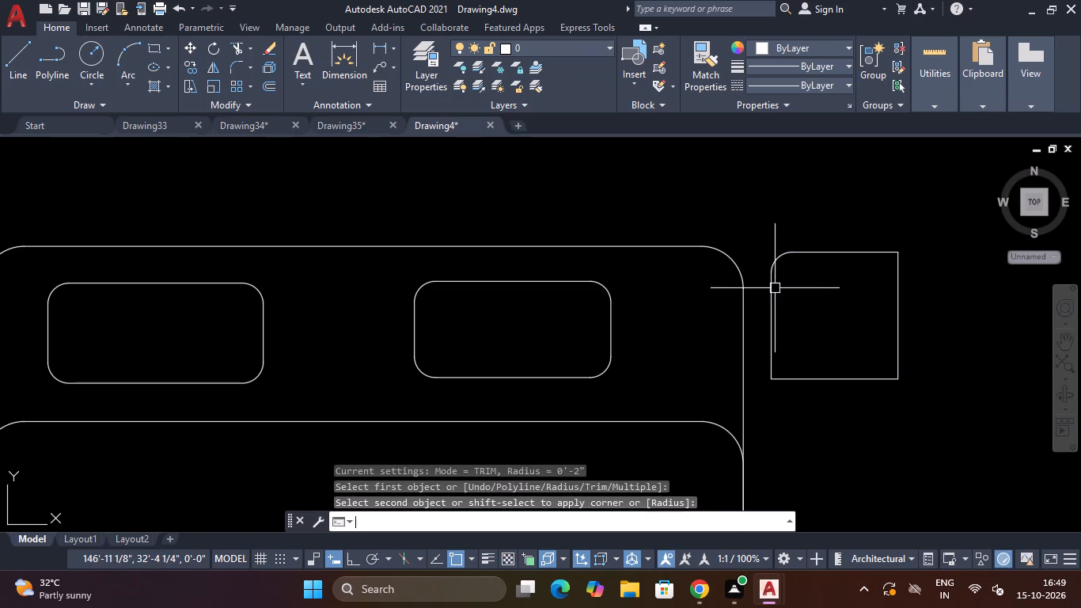
left_click(901, 346)
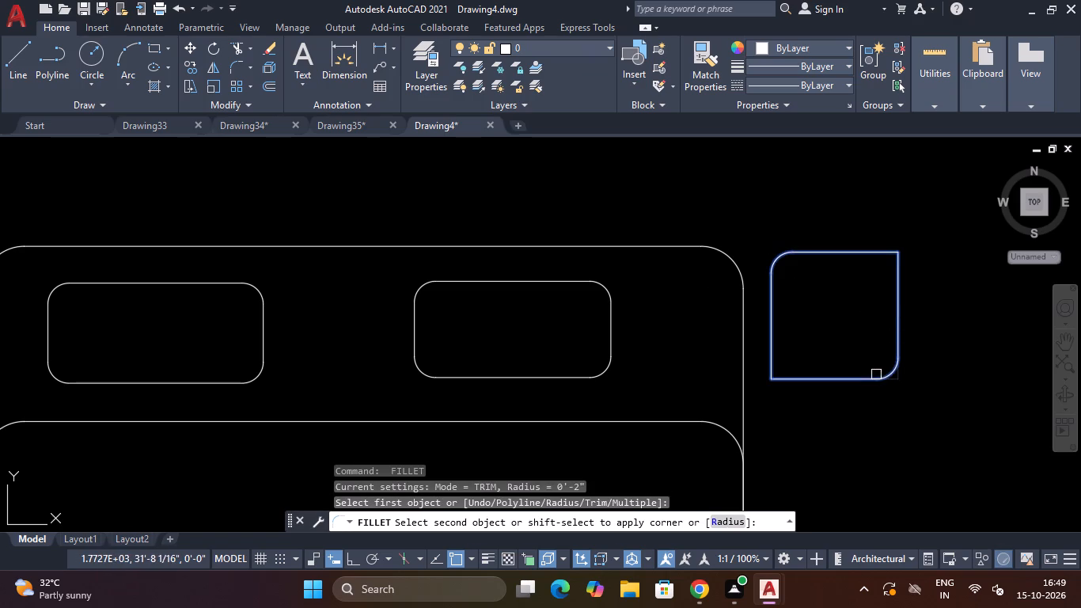
left_click(876, 376)
key("space")
left_click(868, 252)
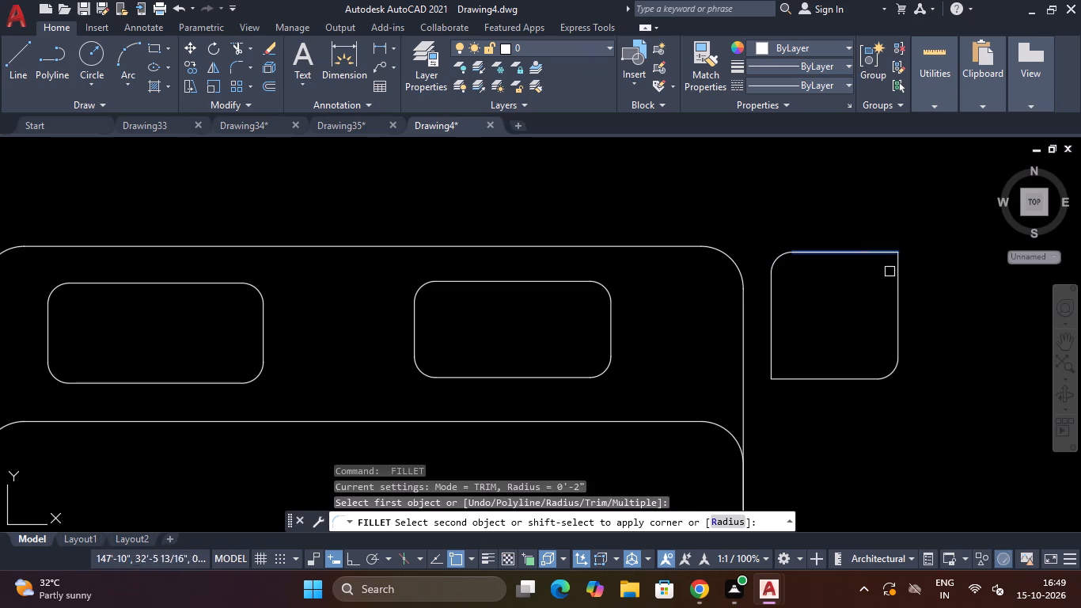
left_click(894, 275)
key("space")
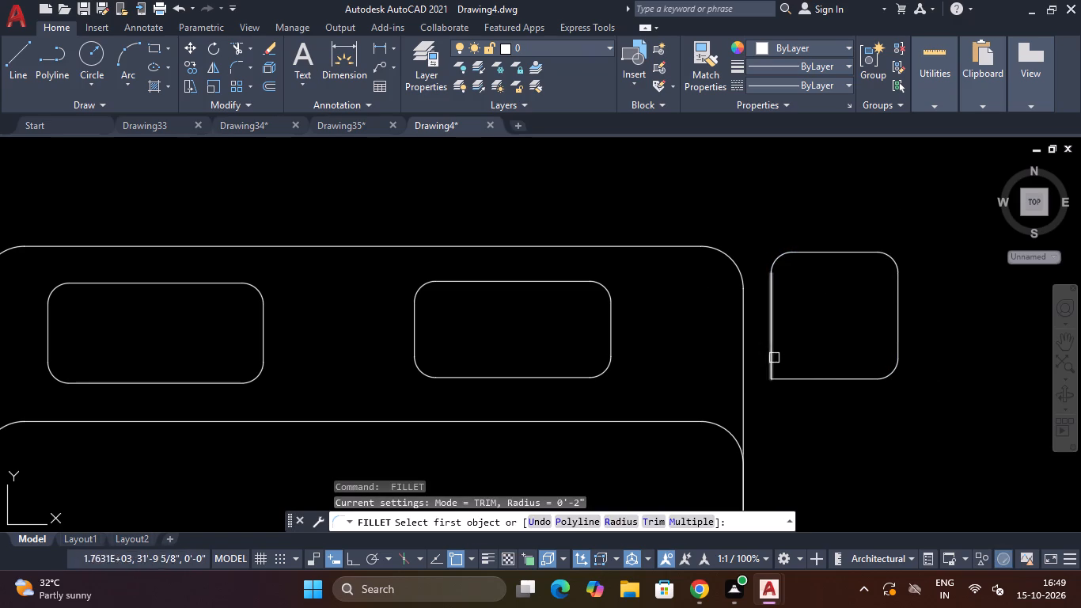
left_click(772, 356)
left_click(828, 381)
Fillet all four corners of the nightstand west of the bed with the 2" radius.
scroll(820, 382, "down", 3)
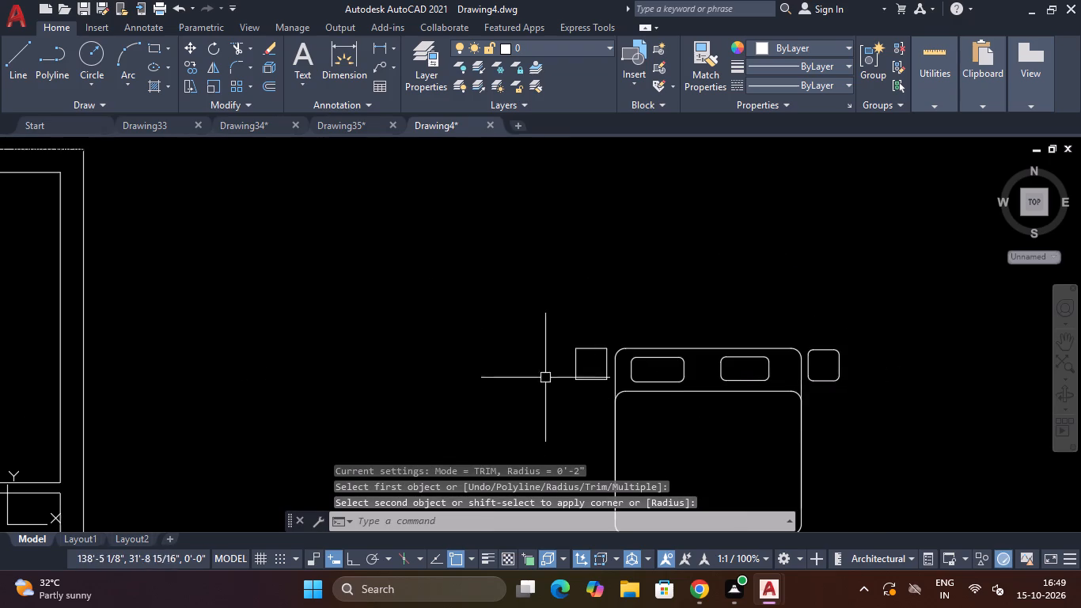
scroll(551, 356, "up", 3)
key("space")
left_click(649, 362)
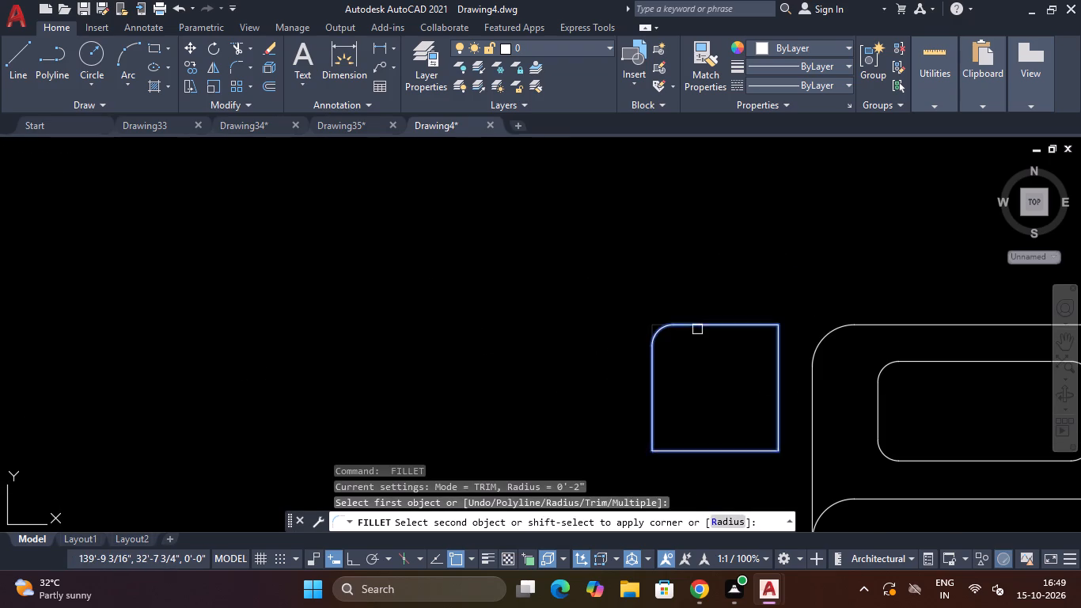
left_click(697, 329)
key("space")
left_click(748, 325)
left_click(778, 351)
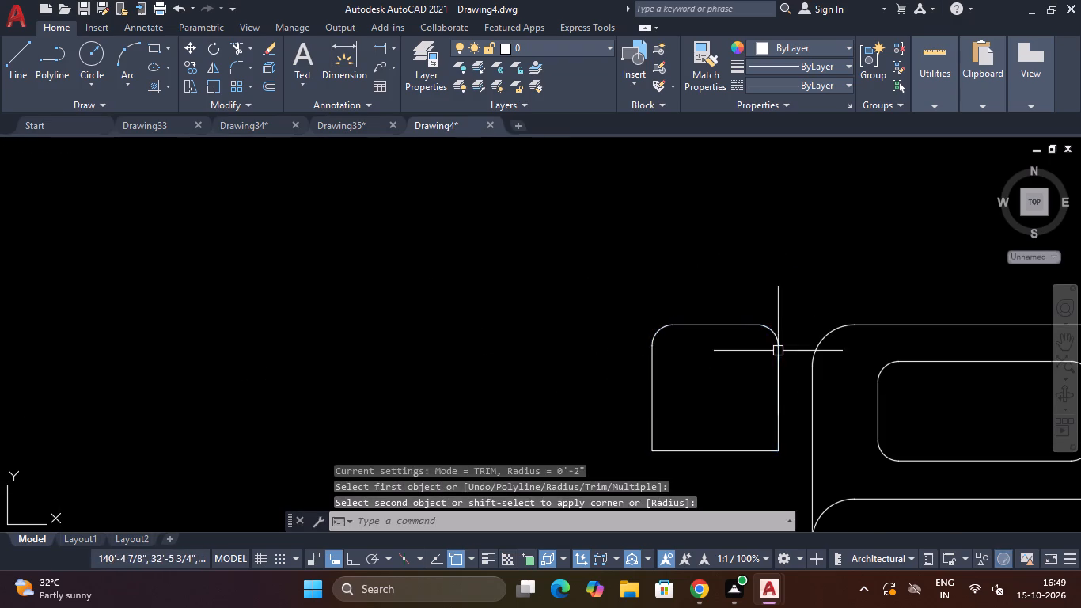
key("space")
left_click(780, 432)
left_click(718, 447)
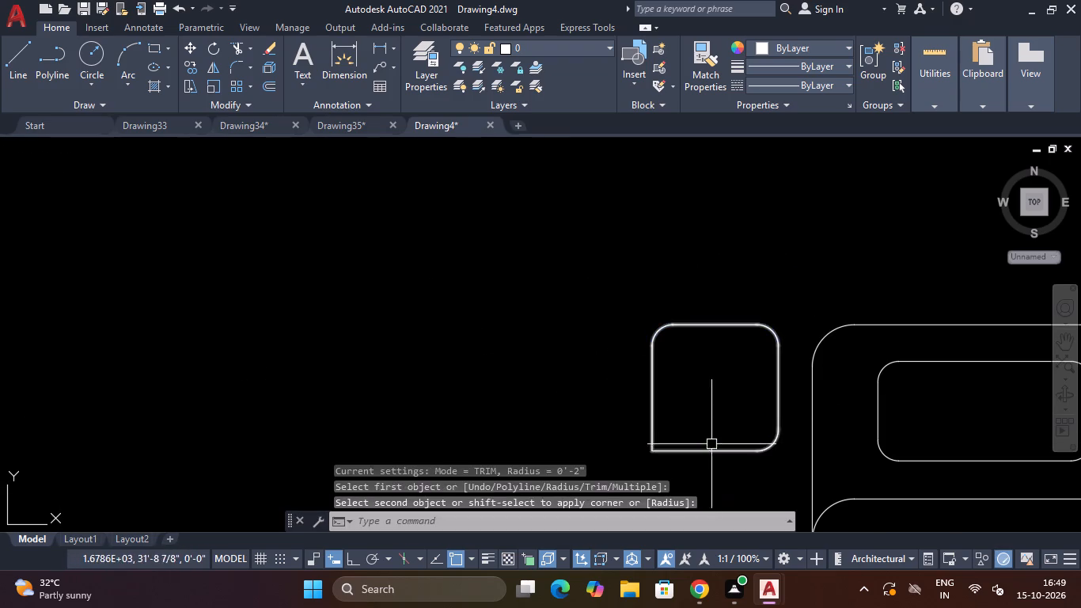
key("space")
left_click(656, 416)
left_click(675, 447)
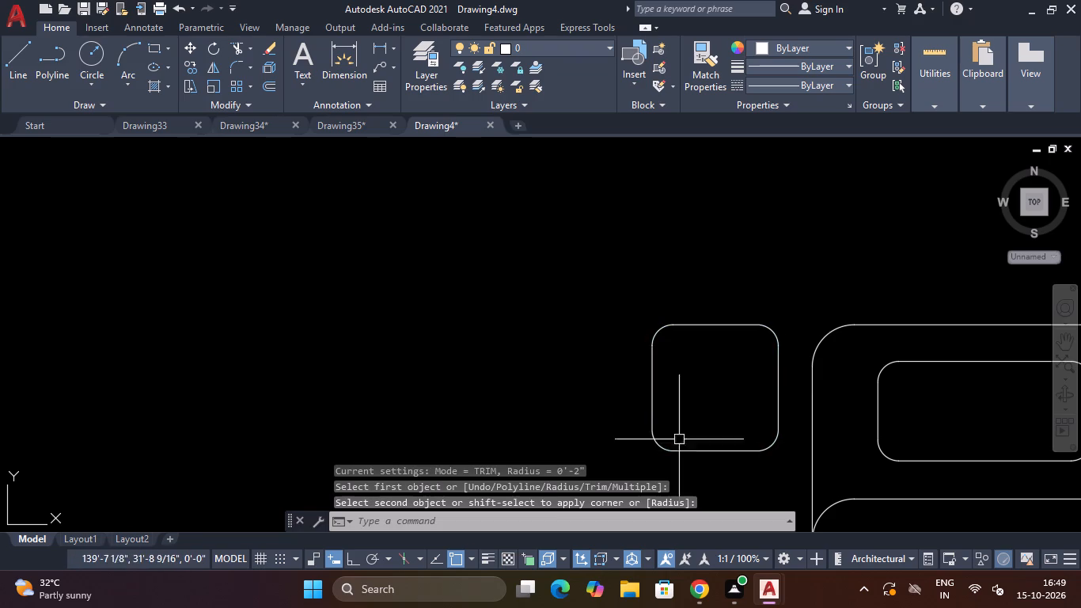
scroll(696, 403, "down", 4)
scroll(812, 429, "down", 2)
scroll(812, 445, "up", 2)
key("Escape")
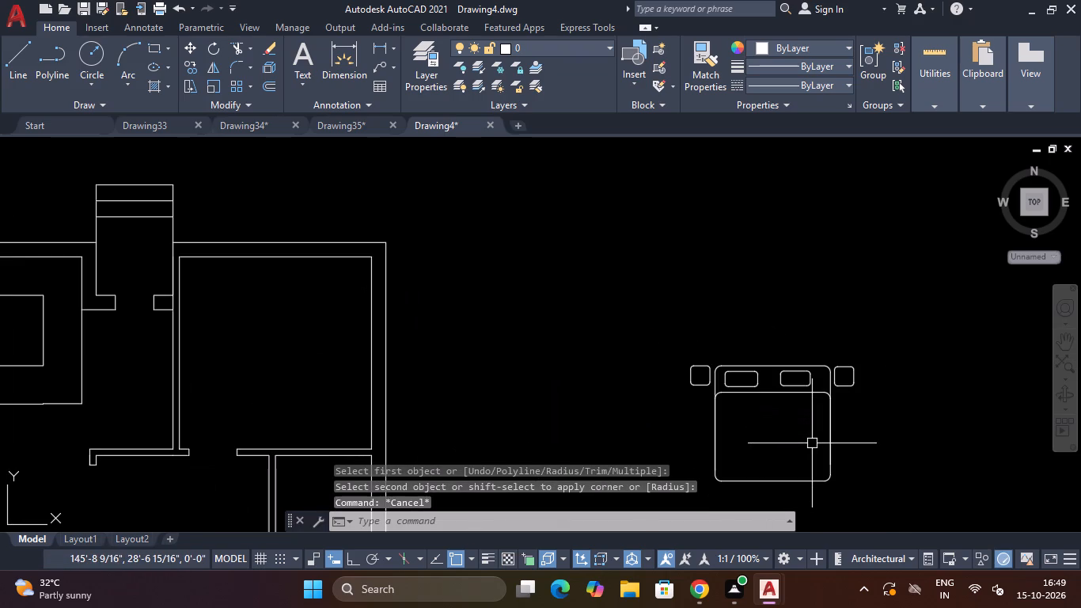
Convert the bed, pillows and both nightstands into a block named 6 BED, with its base point near the middle of the bed.
scroll(812, 442, "down", 2)
scroll(812, 446, "up", 2)
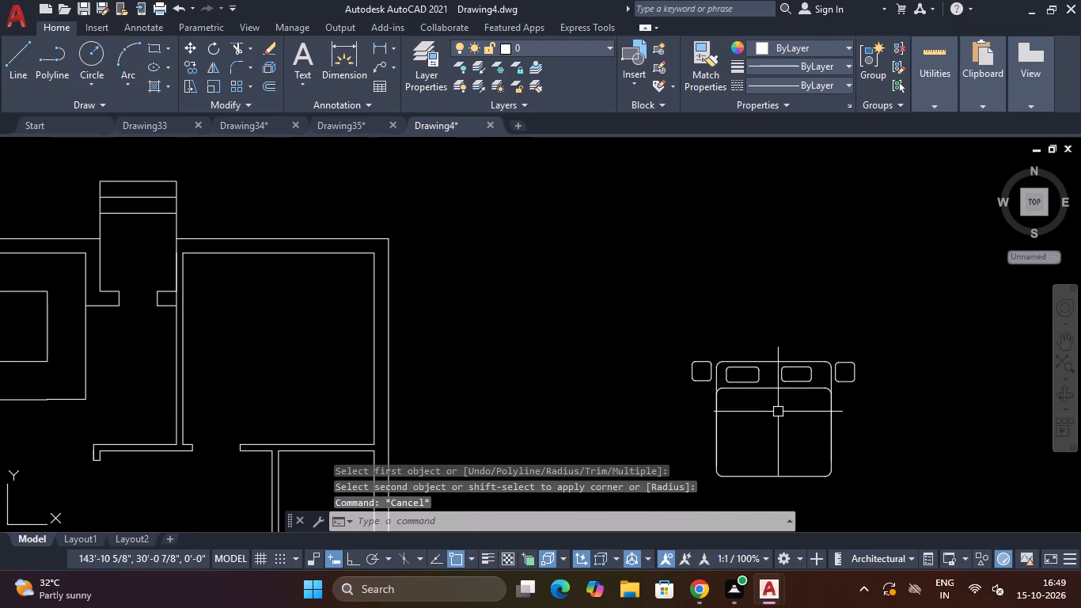
left_click(874, 344)
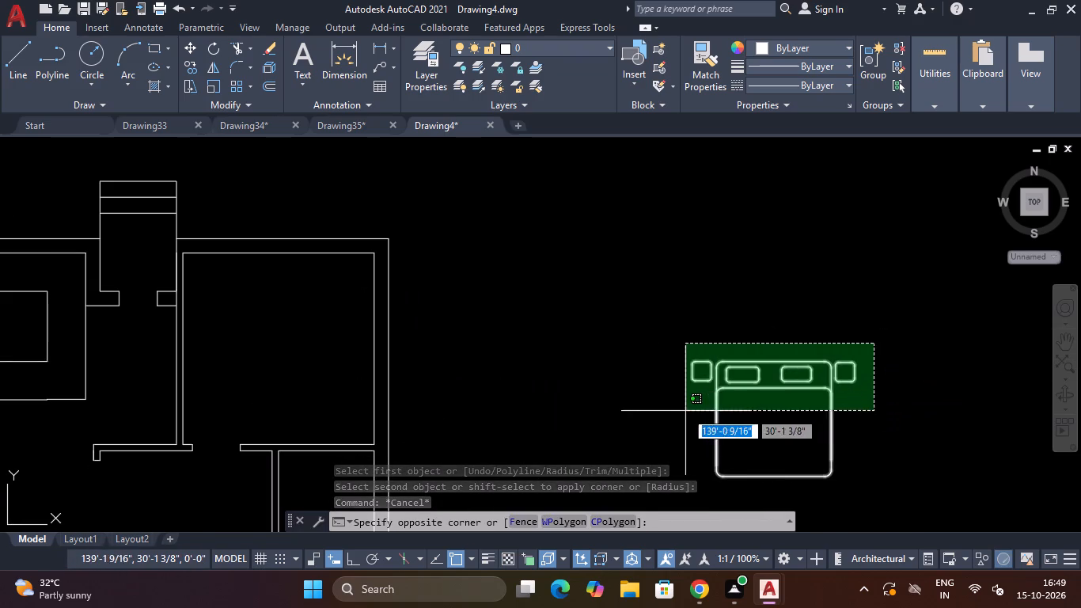
left_click(683, 411)
type("B")
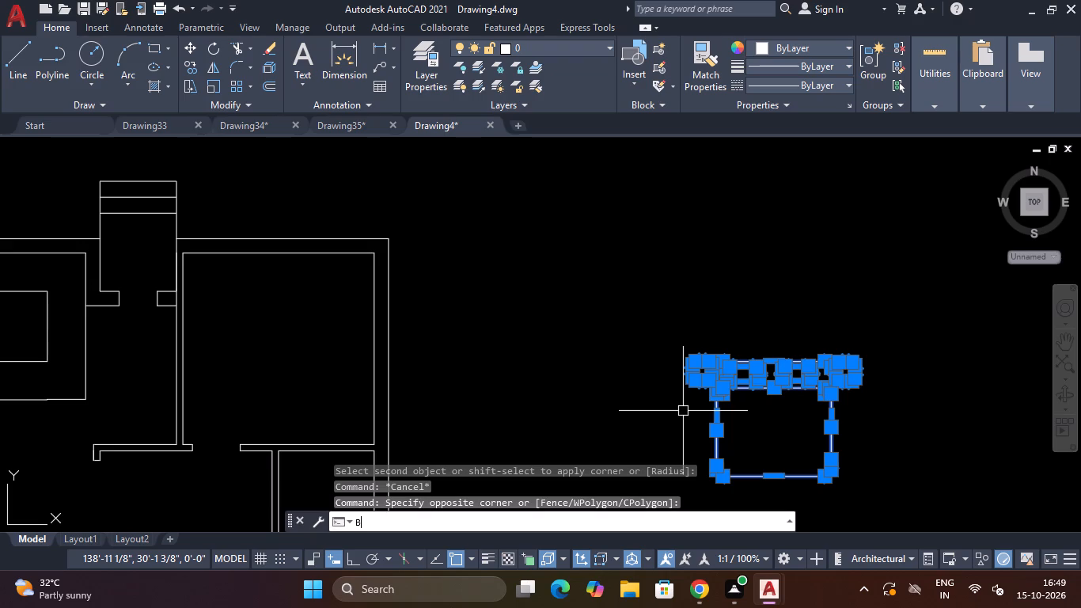
key("space")
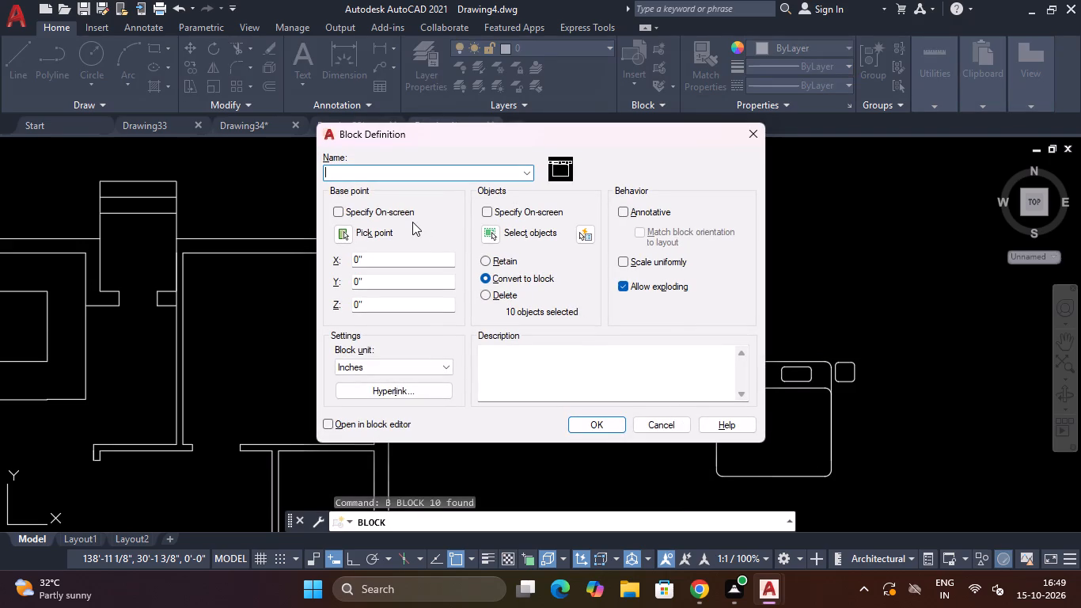
key("6")
key("space")
type("BED")
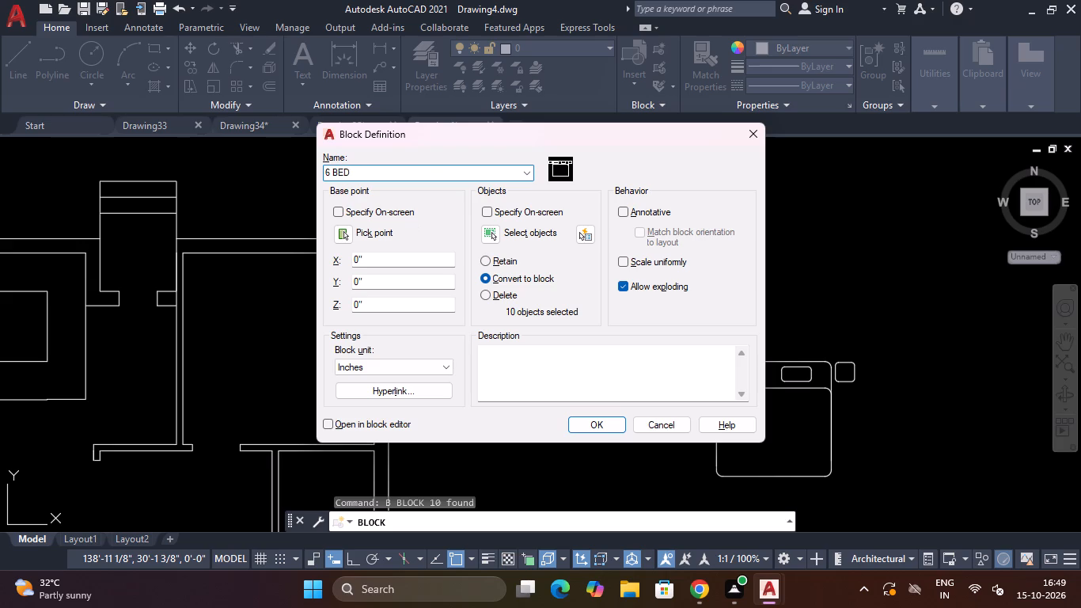
scroll(427, 158, "up", 3)
left_click(340, 232)
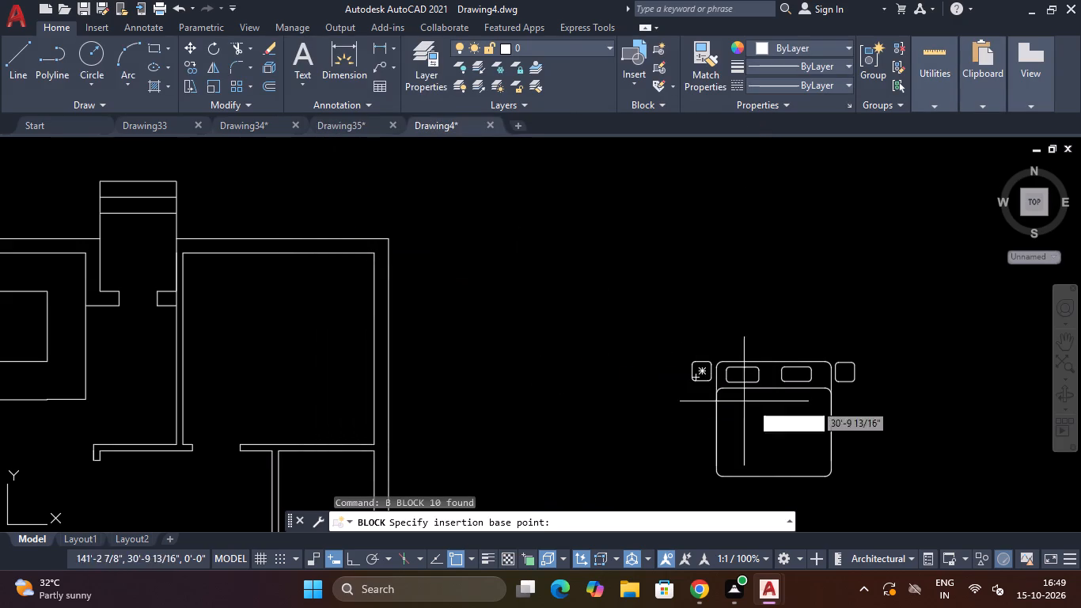
left_click(776, 429)
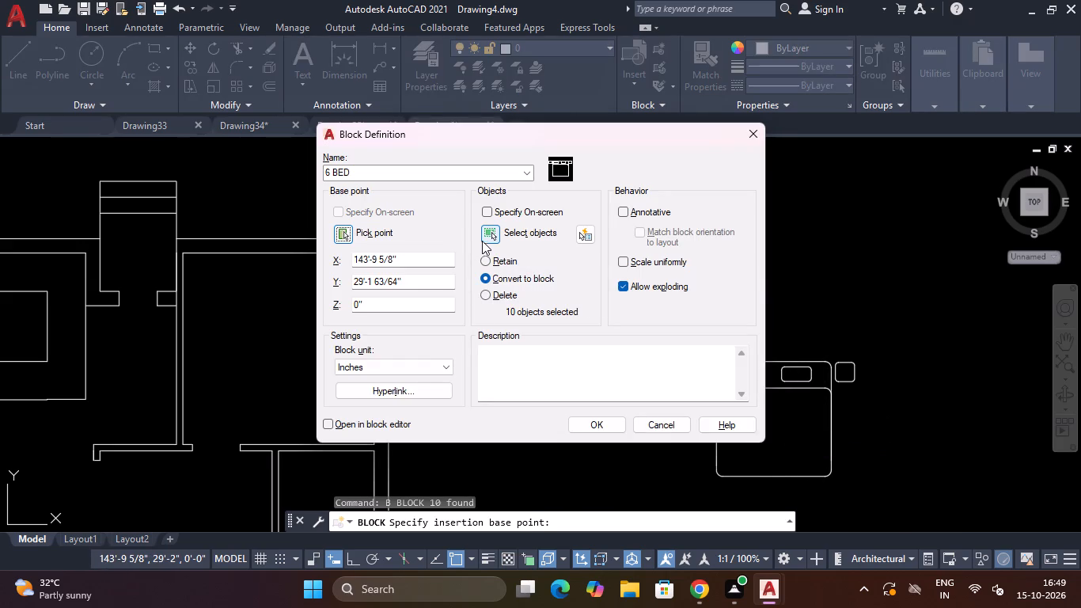
left_click(497, 225)
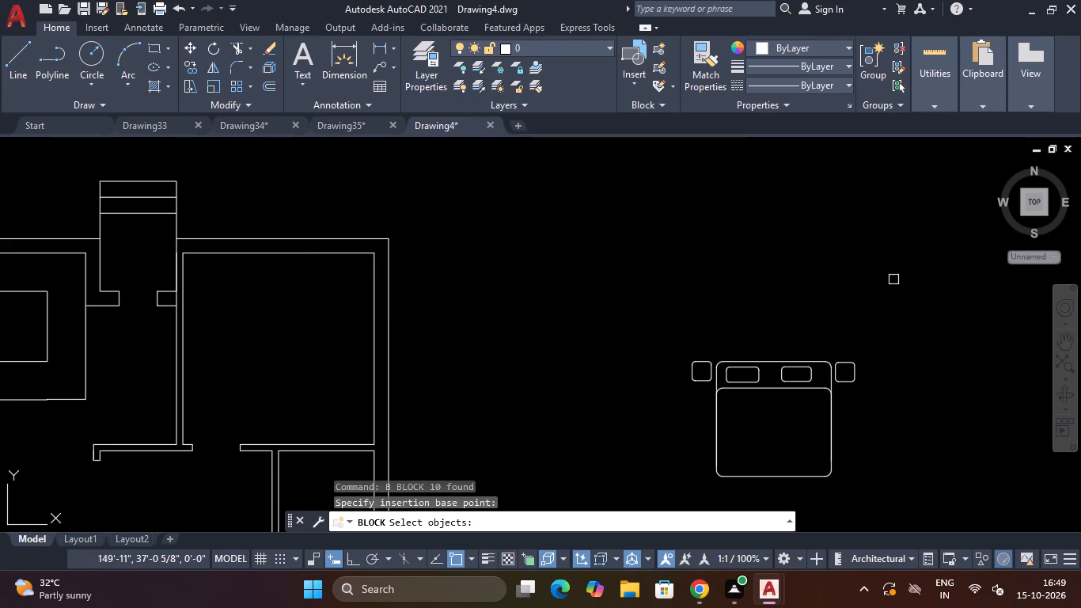
left_click_drag(897, 286, 897, 298)
left_click(675, 491)
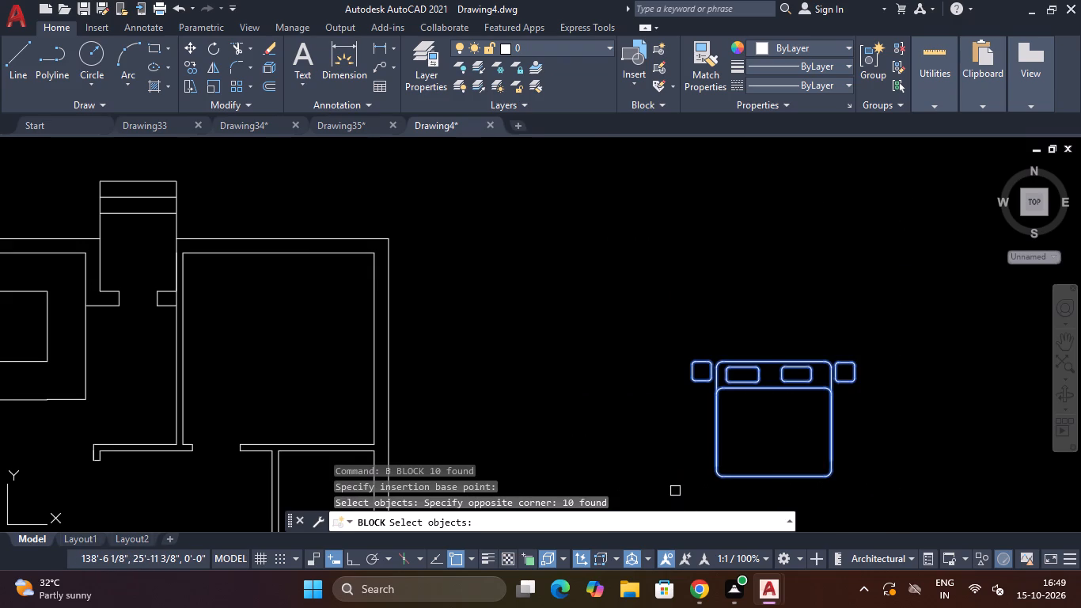
key("Return")
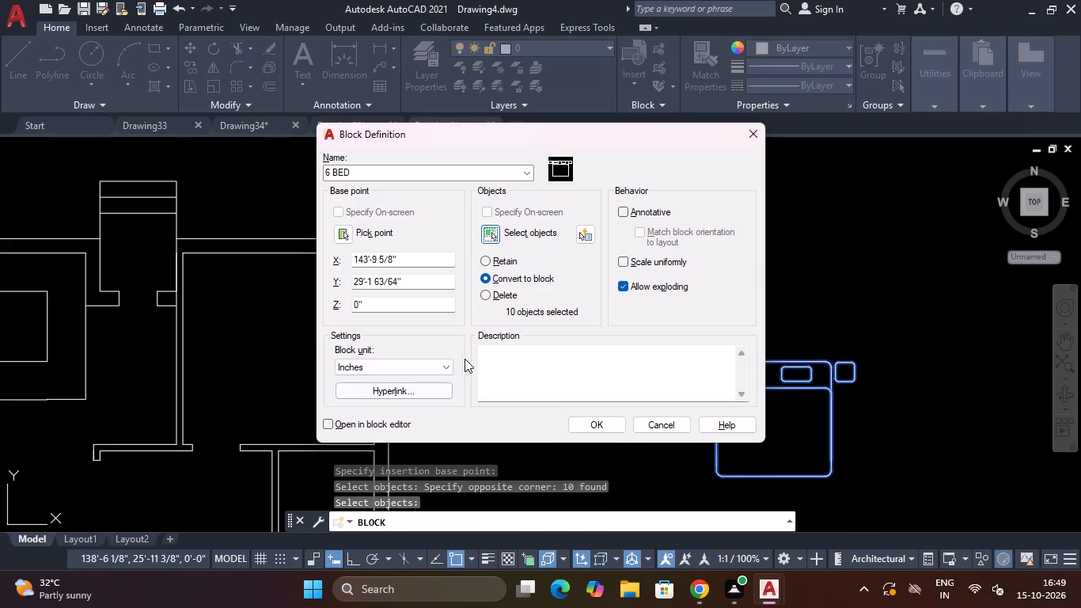
left_click(590, 424)
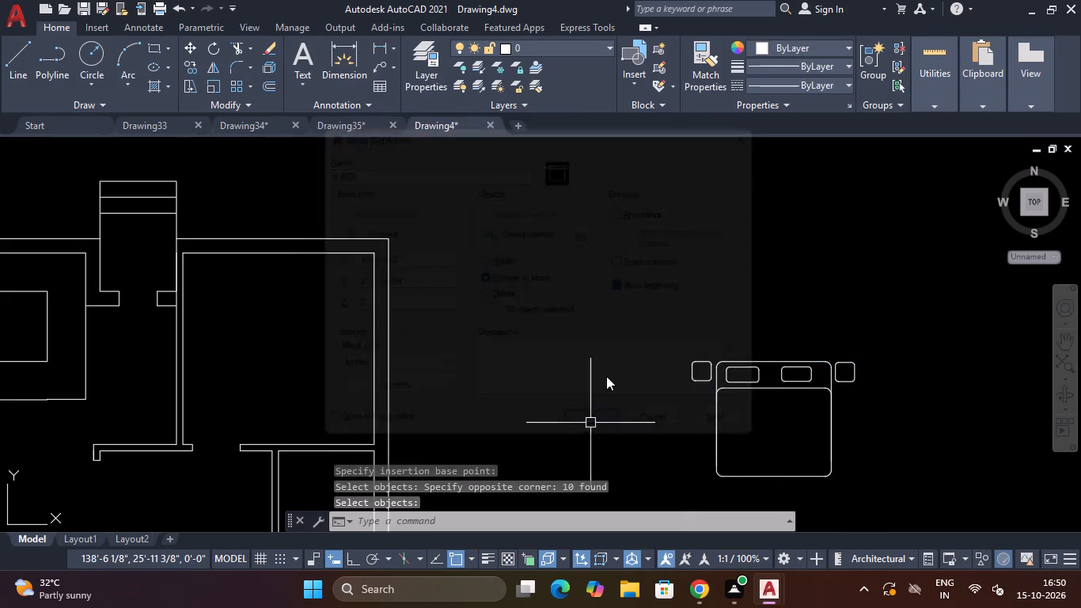
Draw a lamp circle of about 3" radius at the centre of the nightstand west of the bed.
scroll(626, 308, "down", 3)
scroll(658, 324, "up", 3)
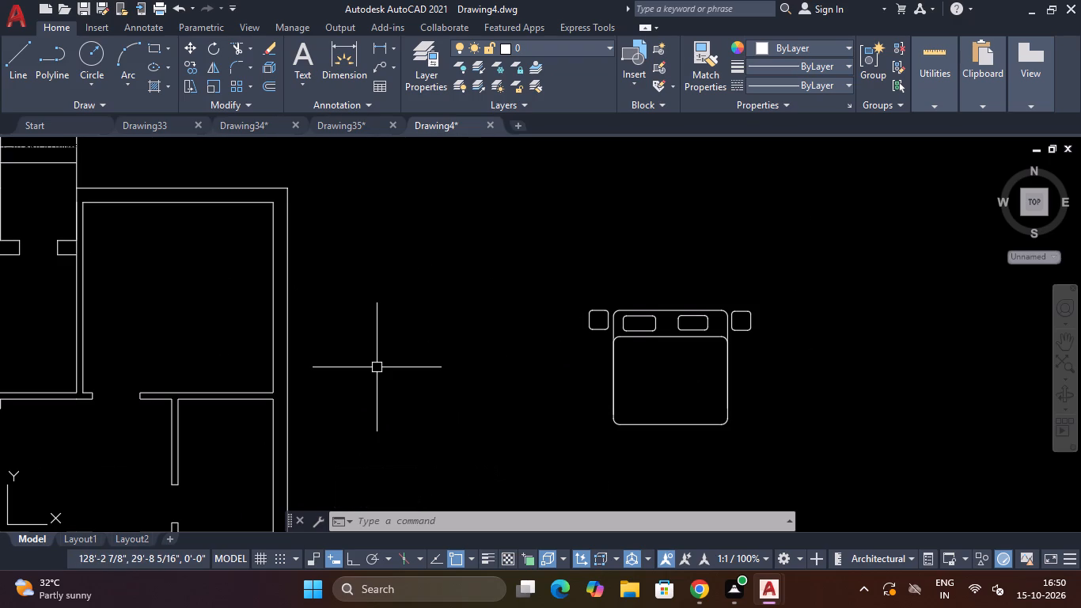
type("C")
key("space")
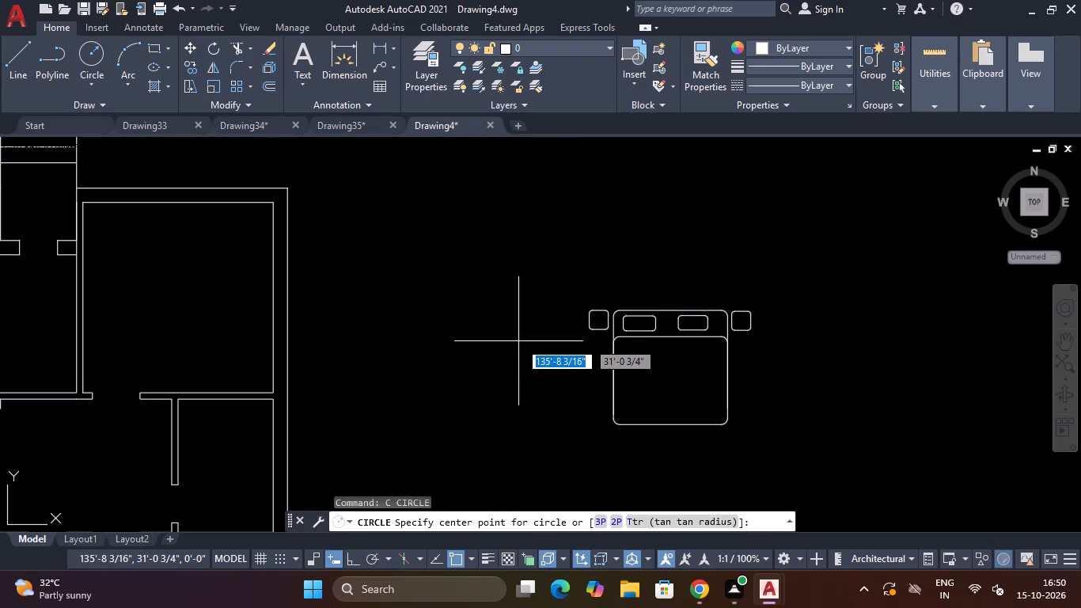
scroll(559, 320, "up", 3)
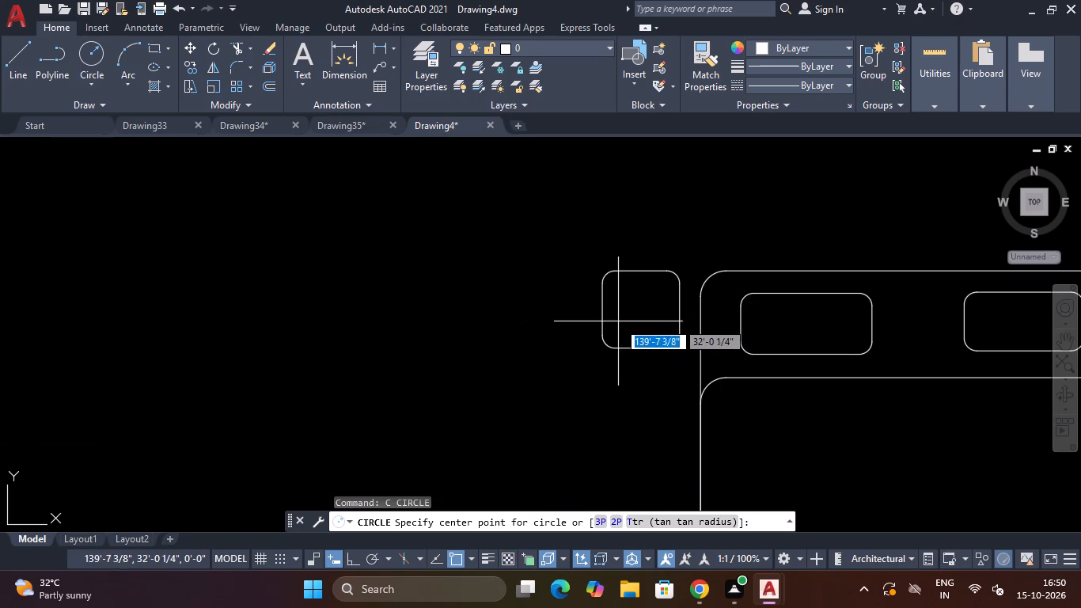
left_click(637, 309)
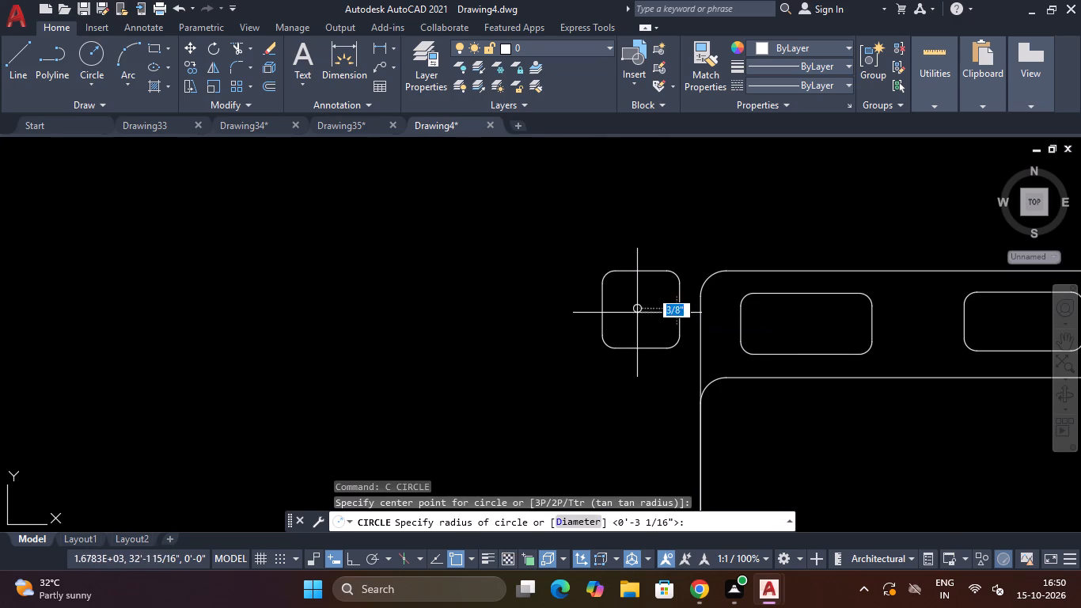
left_click(643, 329)
scroll(662, 327, "down", 2)
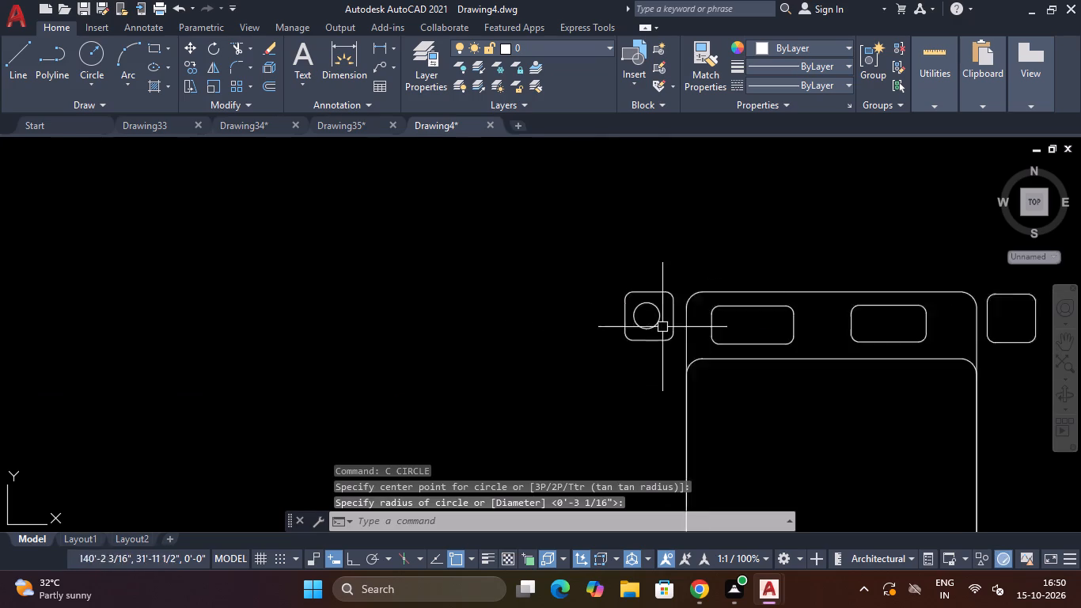
Draw a lamp circle of about 4" radius at the centre of the nightstand east of the bed.
scroll(662, 327, "down", 1)
key("space")
scroll(797, 320, "up", 2)
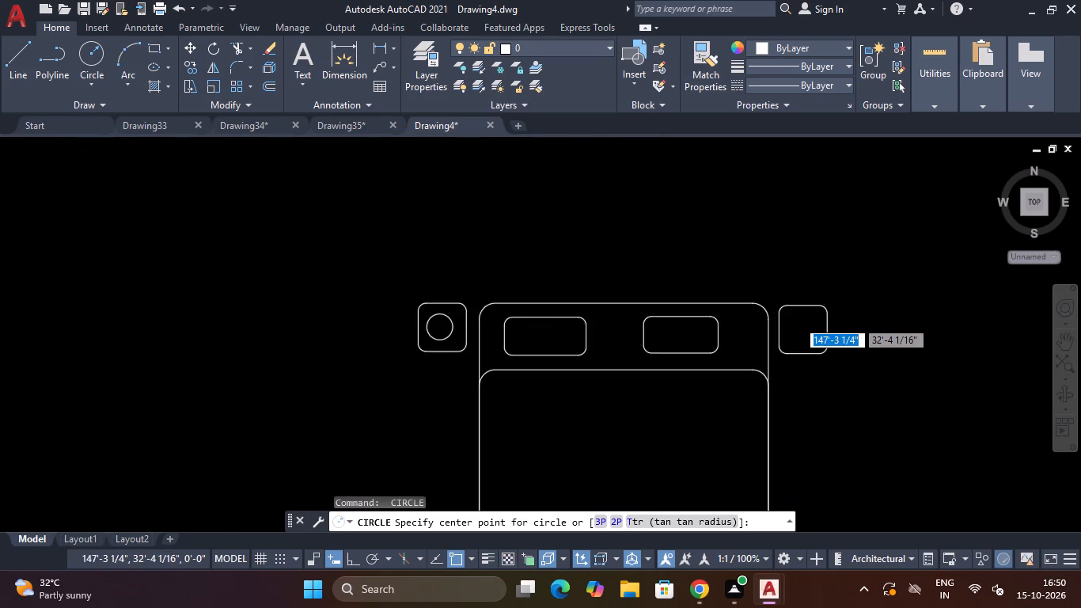
scroll(797, 320, "up", 1)
left_click(803, 338)
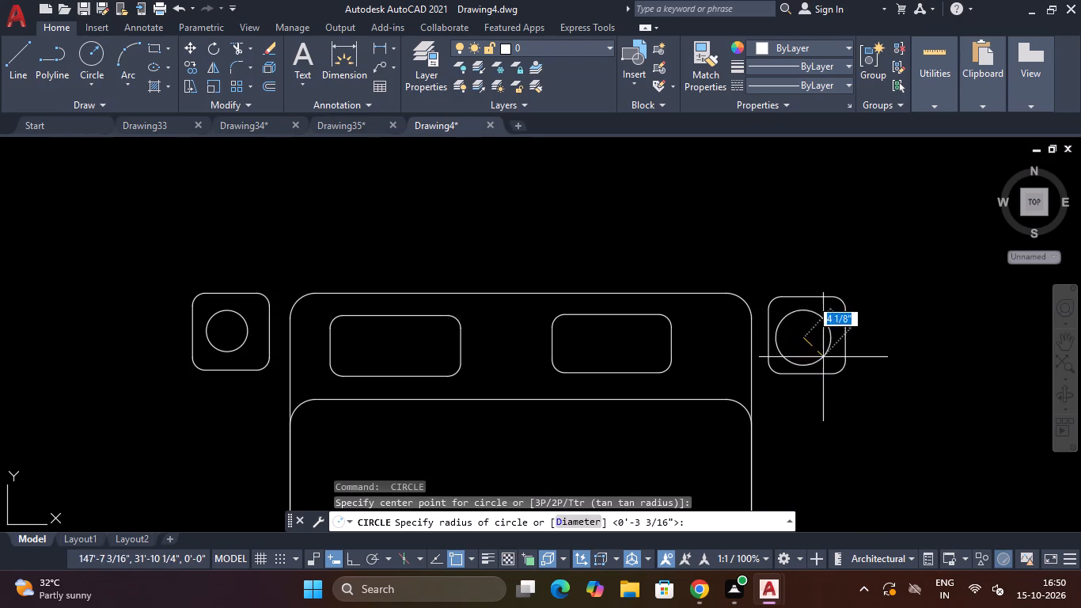
left_click(826, 357)
key("Escape")
scroll(825, 326, "down", 4)
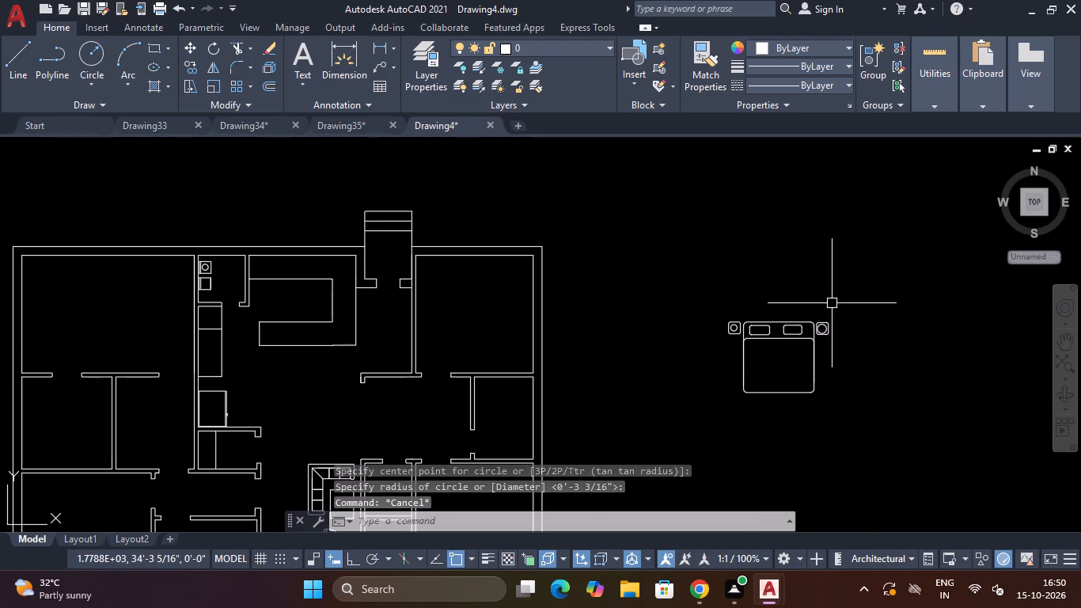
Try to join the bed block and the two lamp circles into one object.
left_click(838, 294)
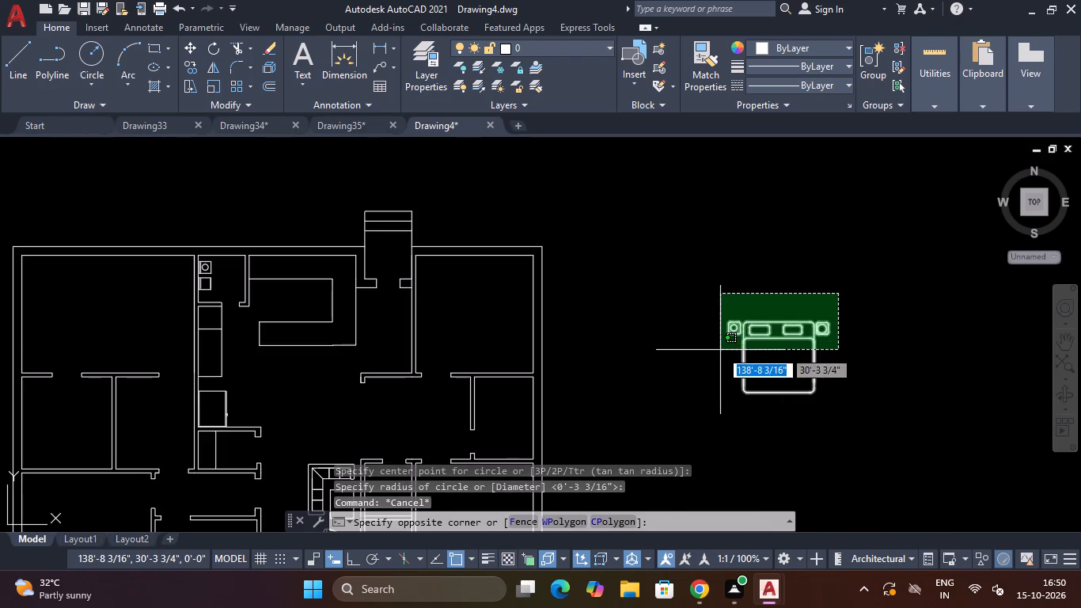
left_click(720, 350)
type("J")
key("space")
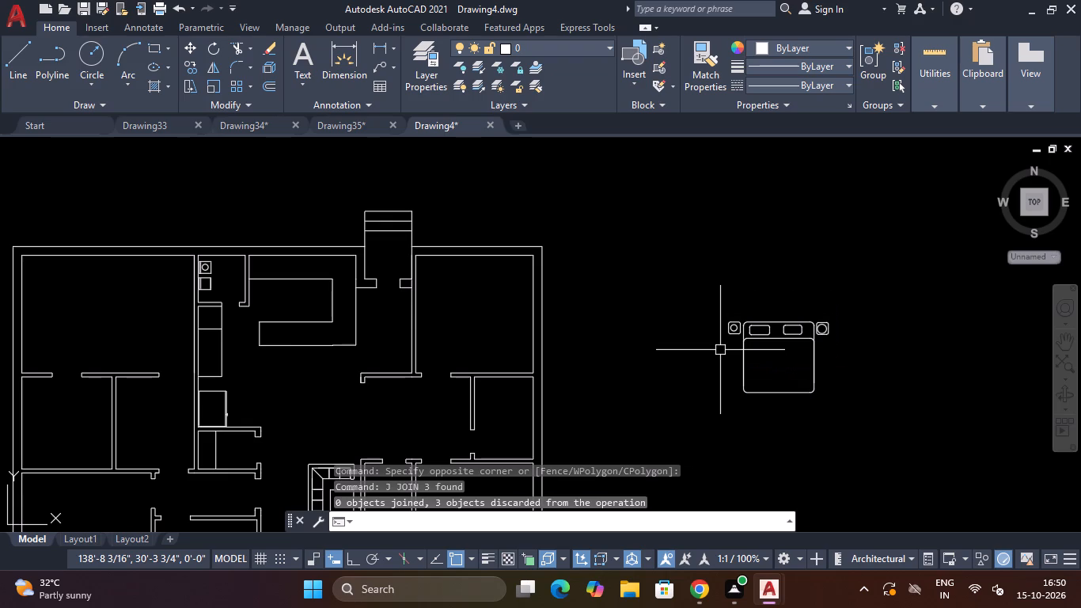
Rotate the bed block and both lamp circles 90° counterclockwise about the east nightstand, with Ortho on.
type("RO")
key("space")
left_click(863, 268)
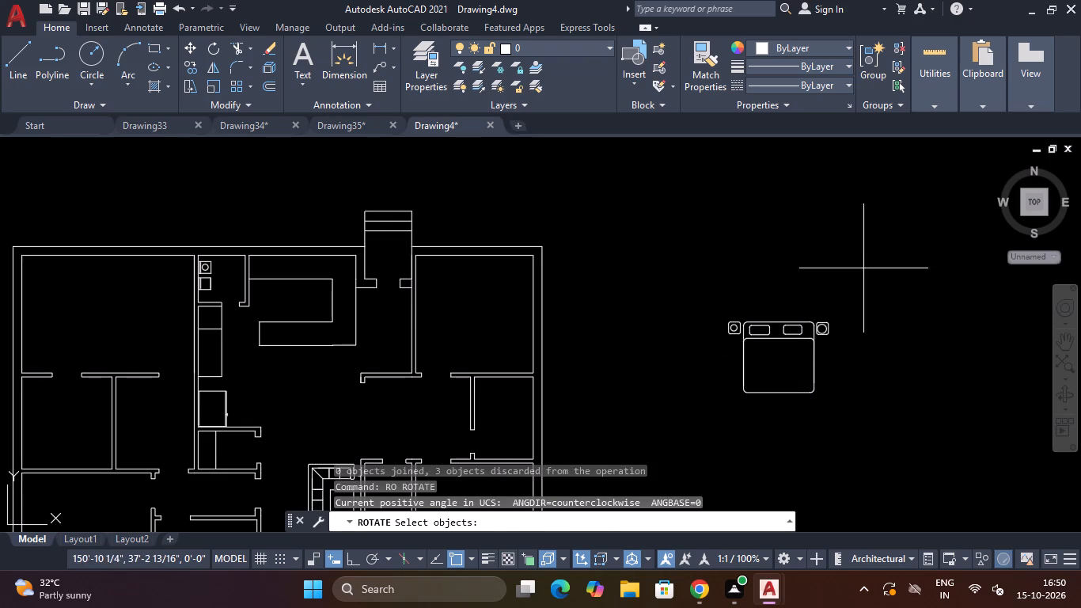
left_click(710, 452)
key("Return")
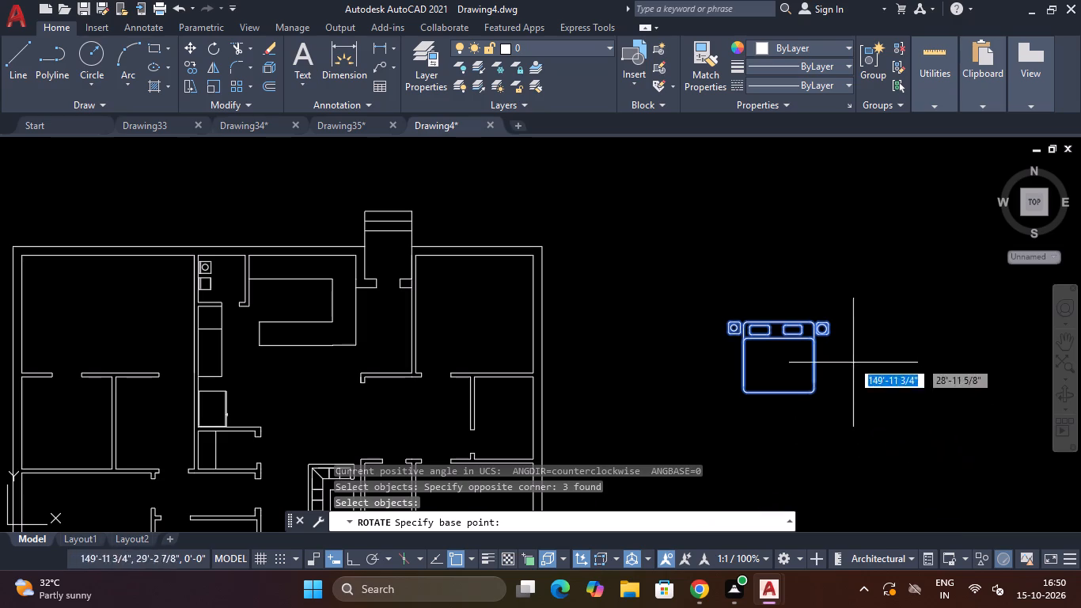
left_click(830, 326)
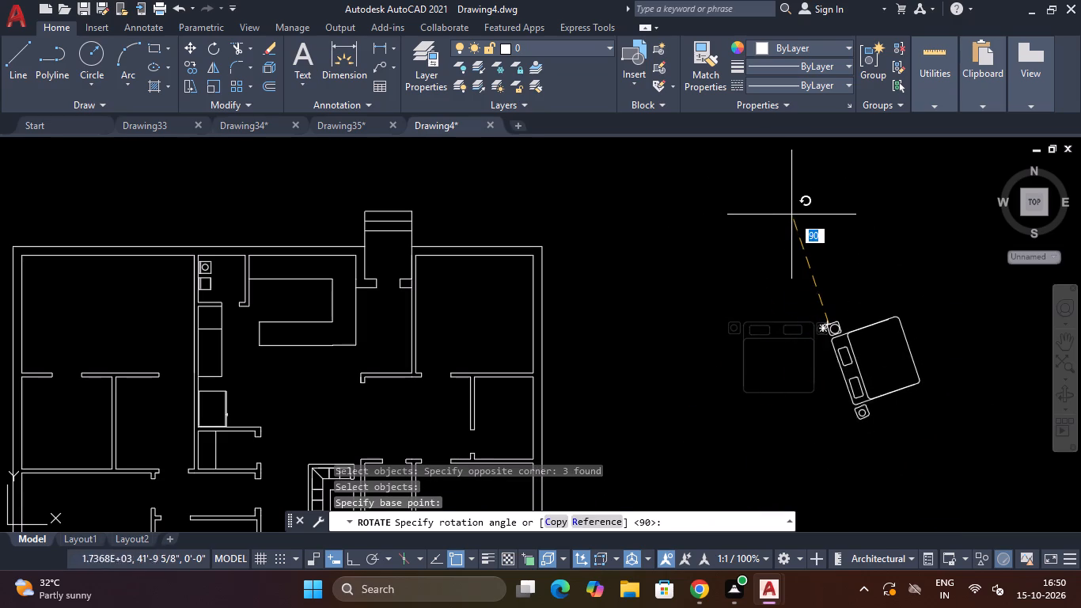
key("F8")
left_click(811, 207)
key("Escape")
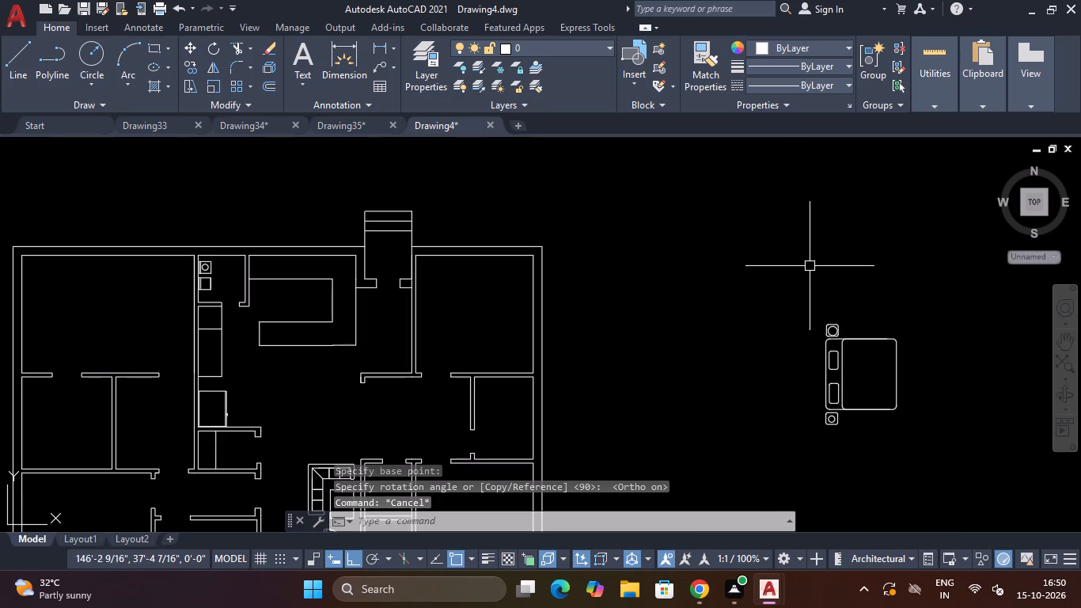
Copy the rotated bed set, with Ortho off, into the northwest room with its headboard along the west wall.
left_click_drag(872, 249, 866, 267)
left_click(800, 463)
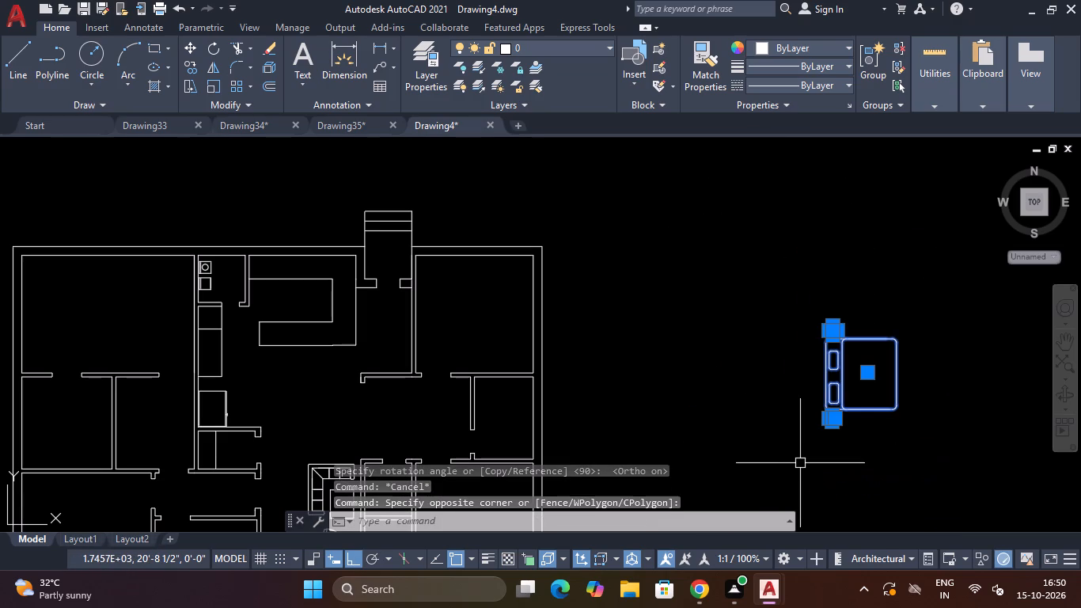
type("CO")
key("Return")
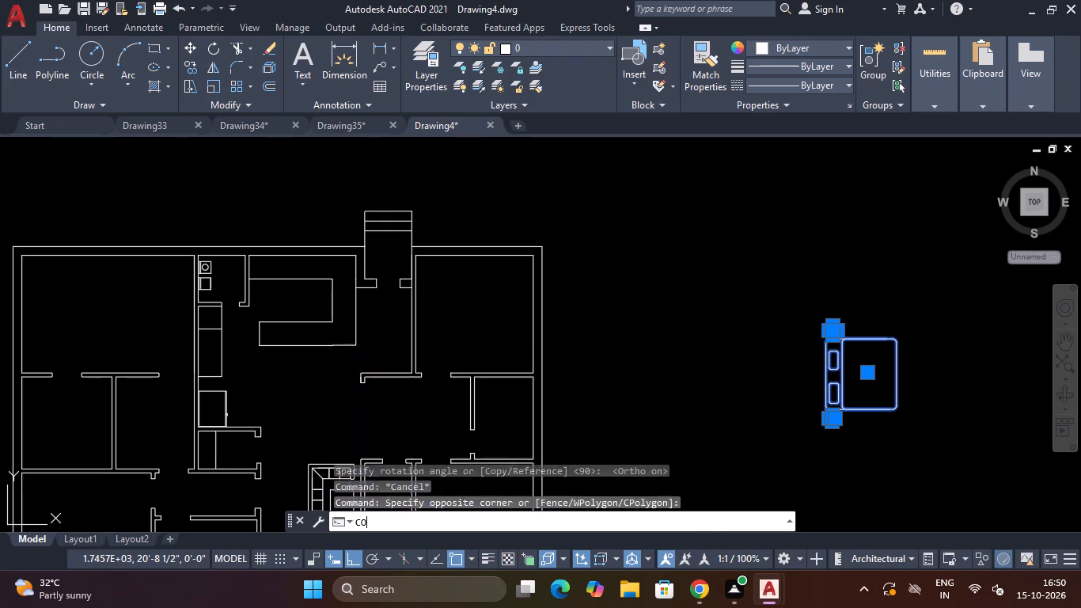
left_click(865, 375)
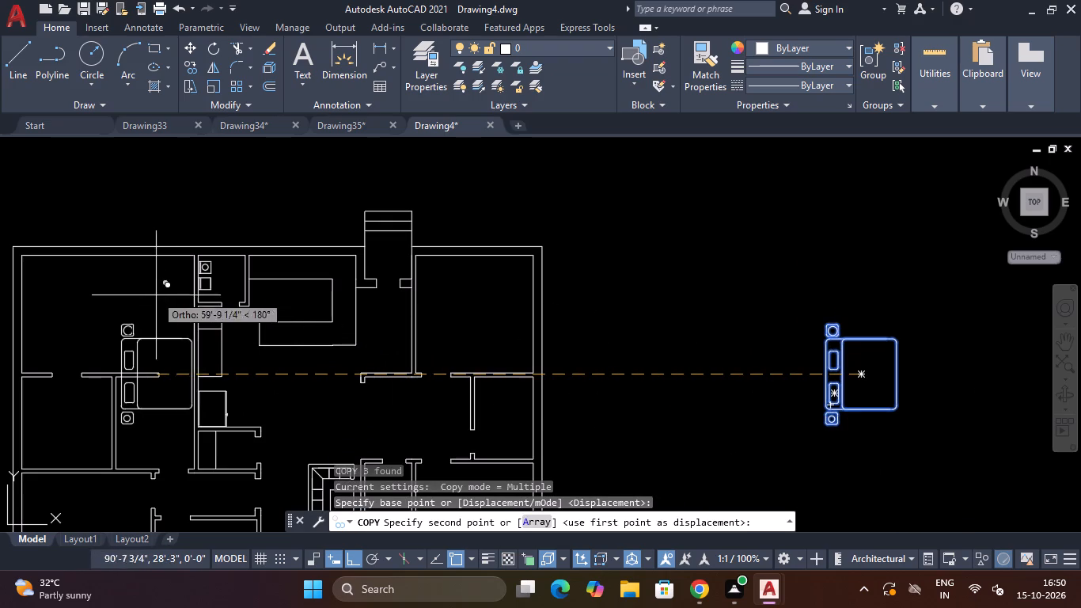
key("F8")
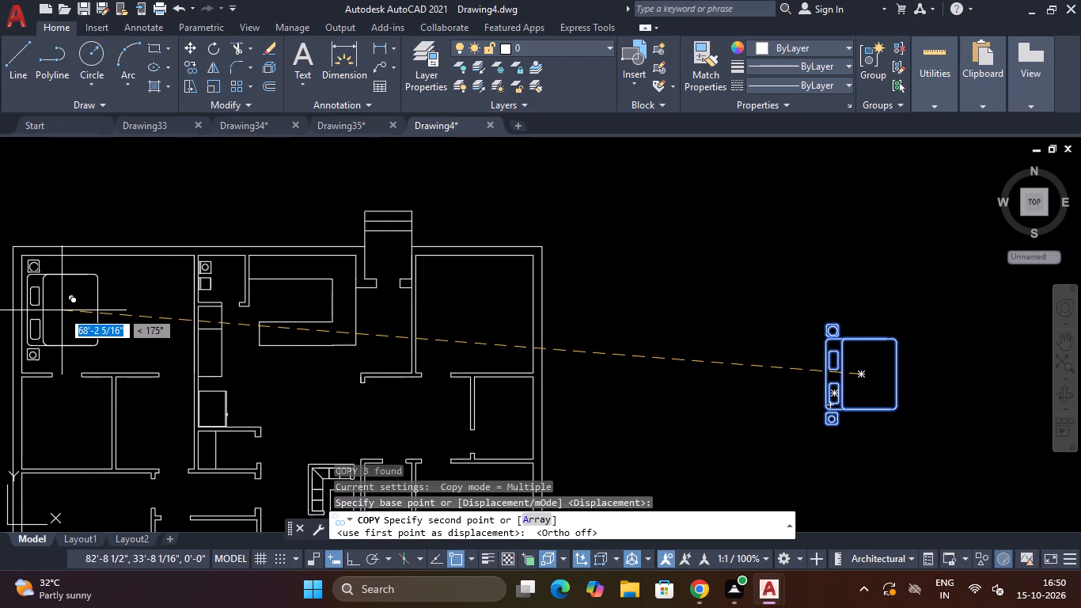
left_click(62, 310)
scroll(63, 310, "down", 3)
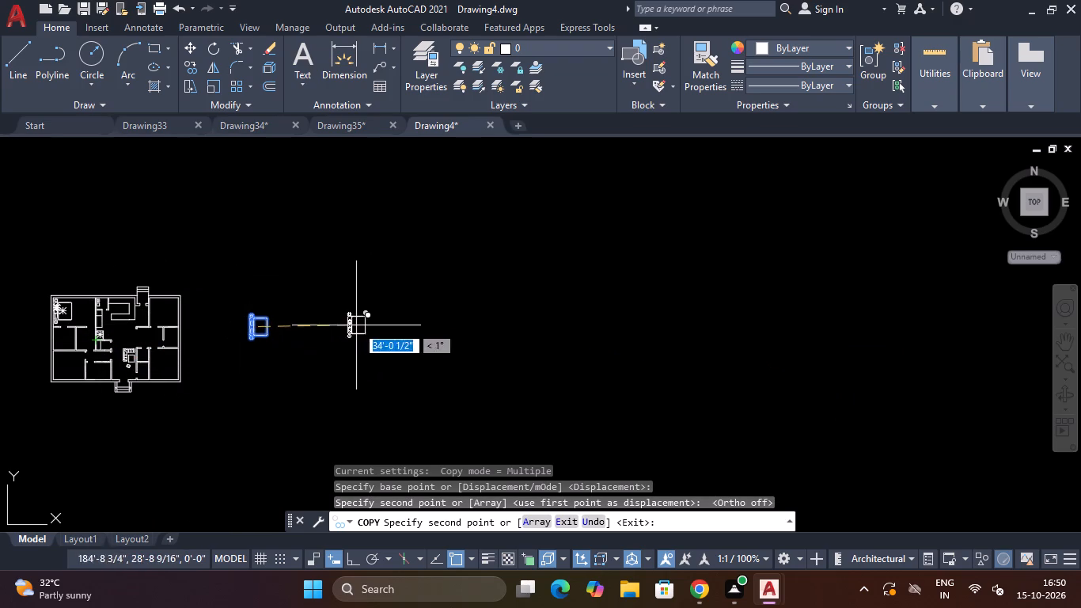
key("Escape")
Rotate the original bed set outside the plan 180° about the bed's northeast corner, with Ortho on.
scroll(250, 346, "up", 3)
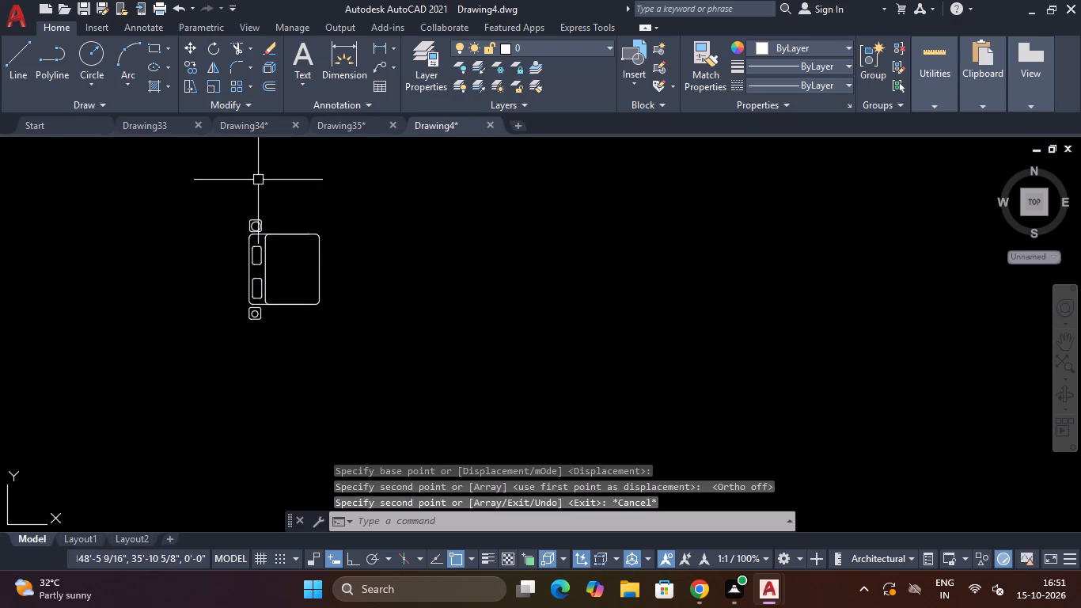
left_click(258, 177)
left_click(241, 347)
type("RO")
key("Return")
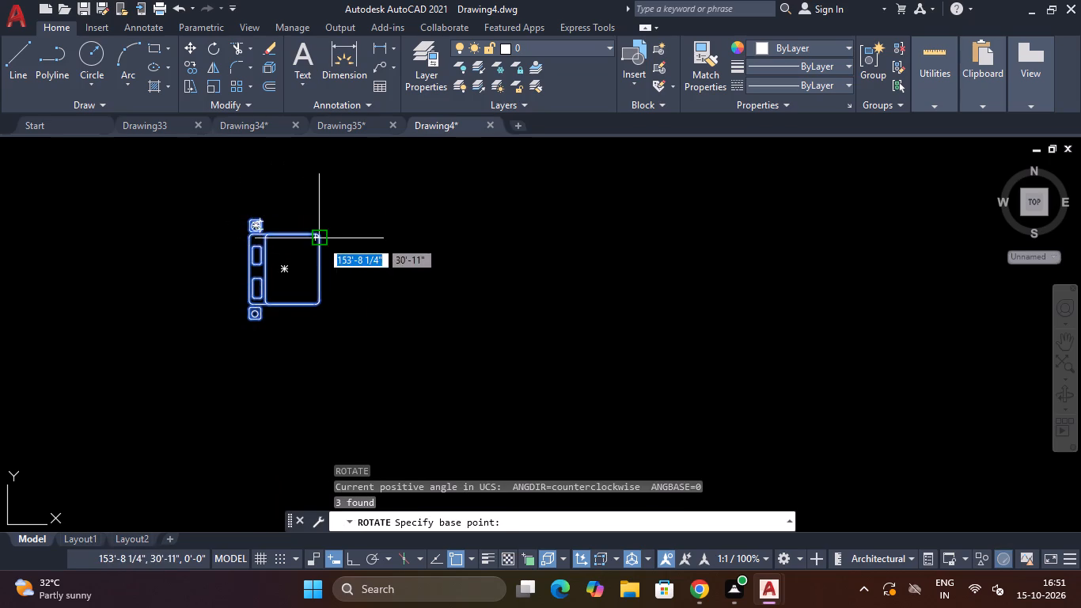
left_click(313, 237)
key("F8")
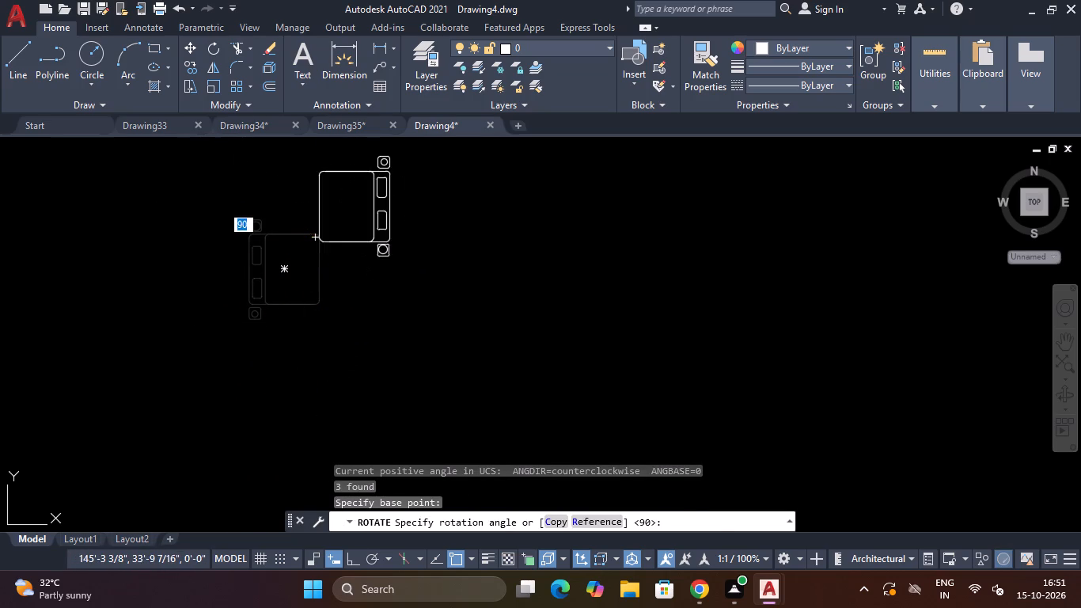
left_click(218, 241)
key("Escape")
key("Escape")
Copy the rotated bed set, with Ortho off, into the southeast room with its headboard along the east wall.
left_click(394, 145)
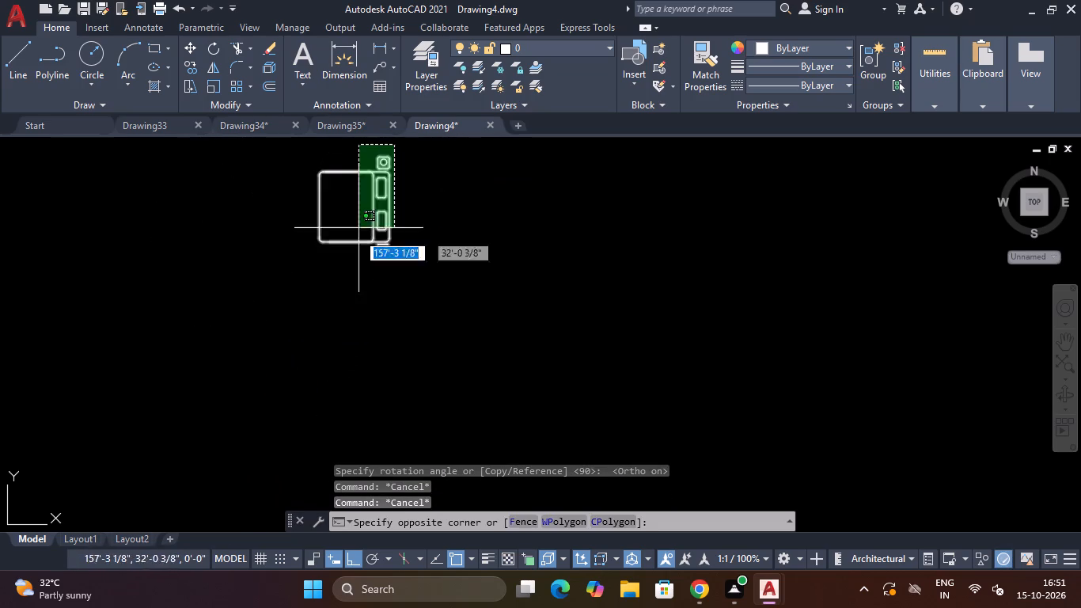
left_click(346, 276)
type("CO")
key("Return")
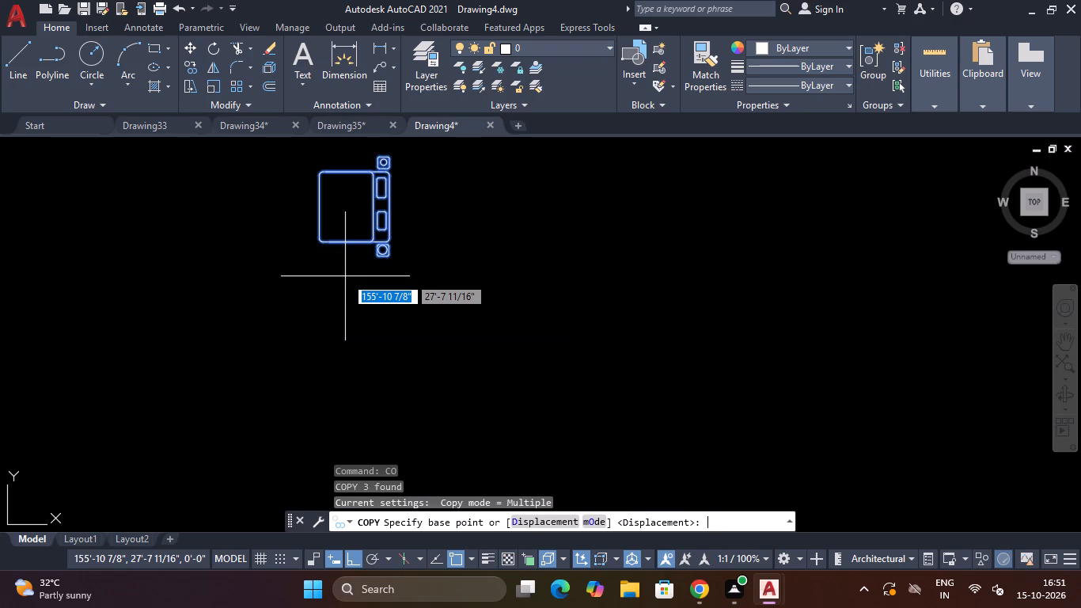
left_click(355, 209)
scroll(355, 210, "down", 4)
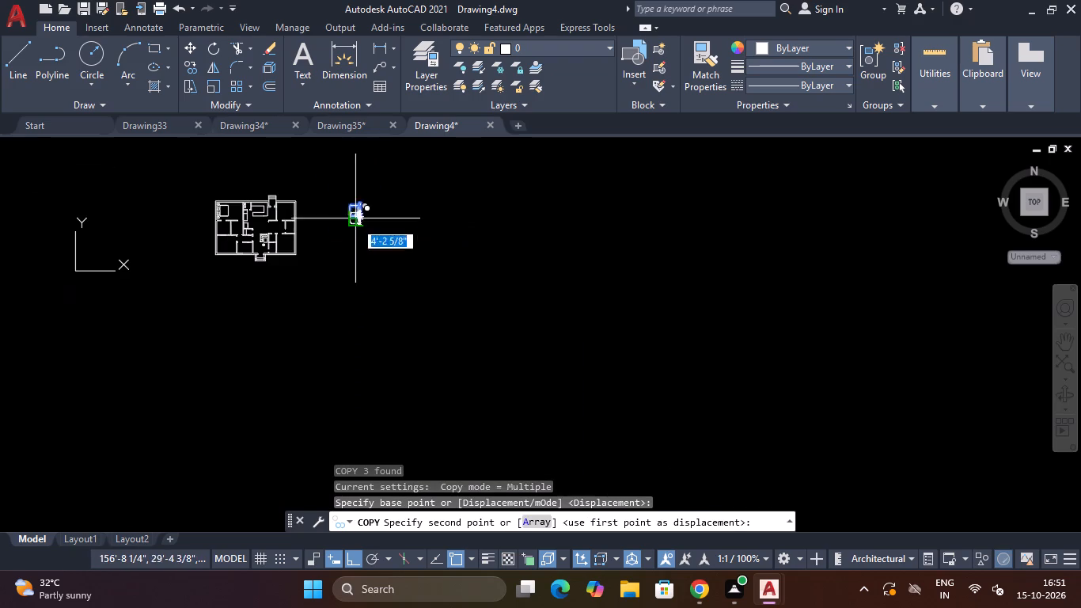
key("F8")
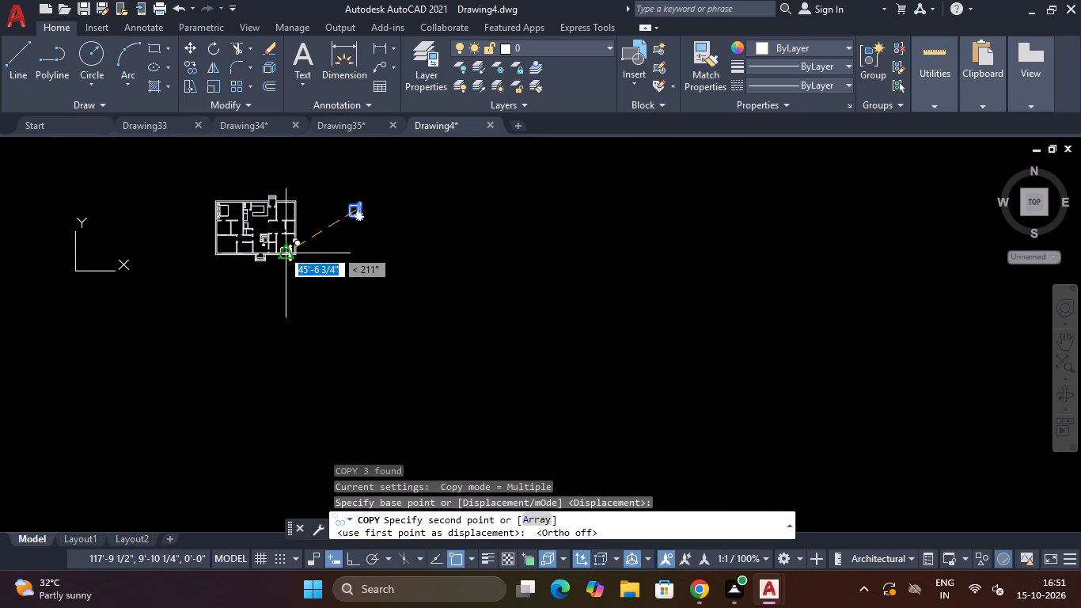
scroll(281, 249, "up", 3)
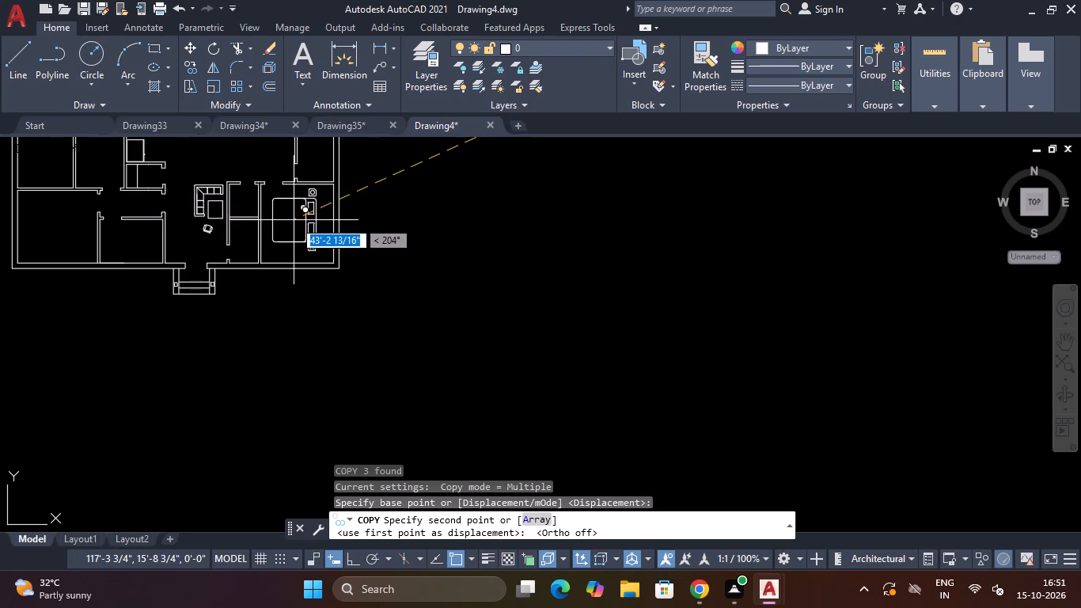
scroll(294, 220, "up", 3)
scroll(339, 239, "down", 1)
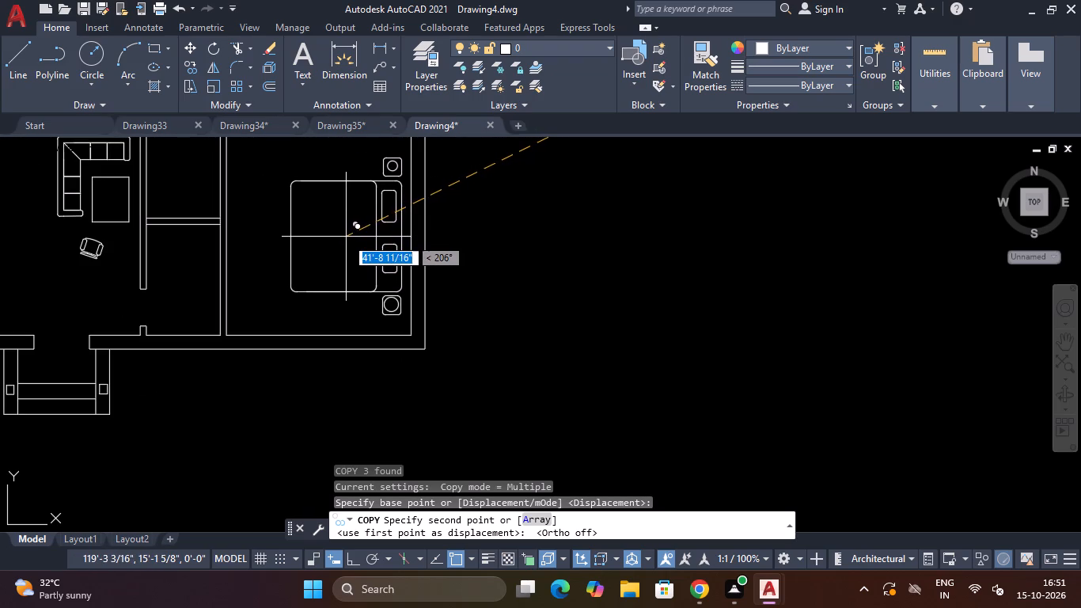
left_click(348, 240)
Place another copy of the bed set in the northeast room with its headboard along the east wall.
scroll(348, 241, "down", 4)
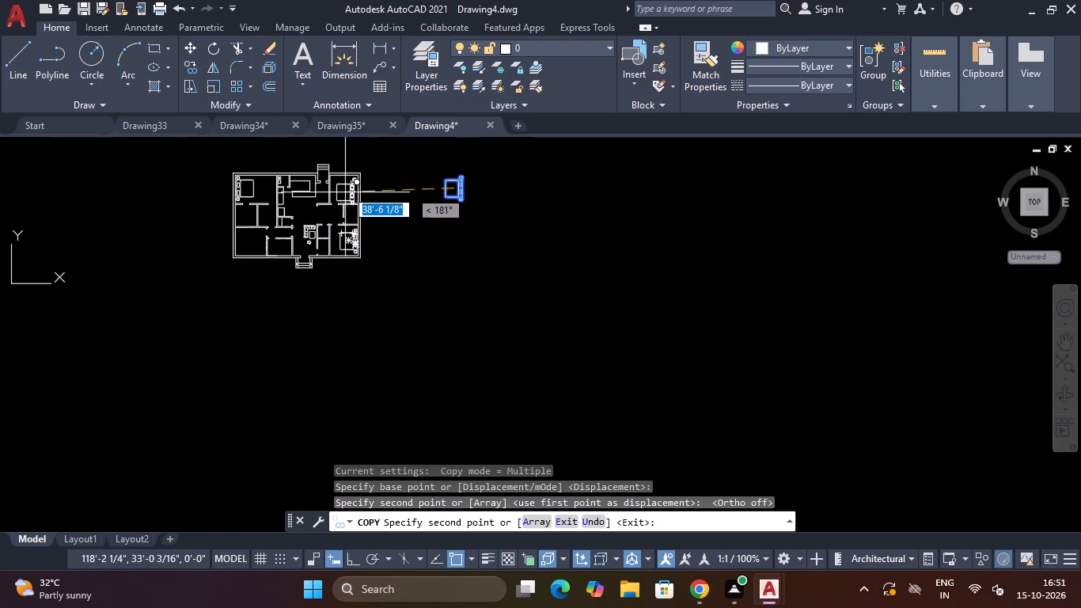
scroll(347, 184, "up", 4)
scroll(348, 199, "down", 2)
scroll(347, 201, "up", 1)
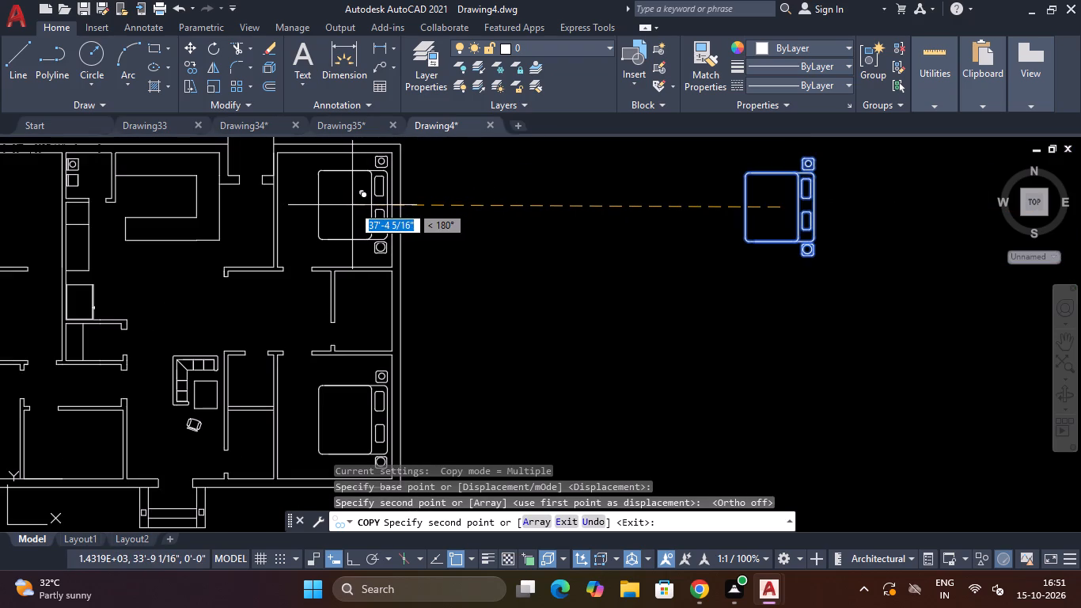
left_click(352, 205)
key("Escape")
Rotate the original bed set outside the plan 270° about its north nightstand, with Ortho on.
scroll(358, 251, "down", 3)
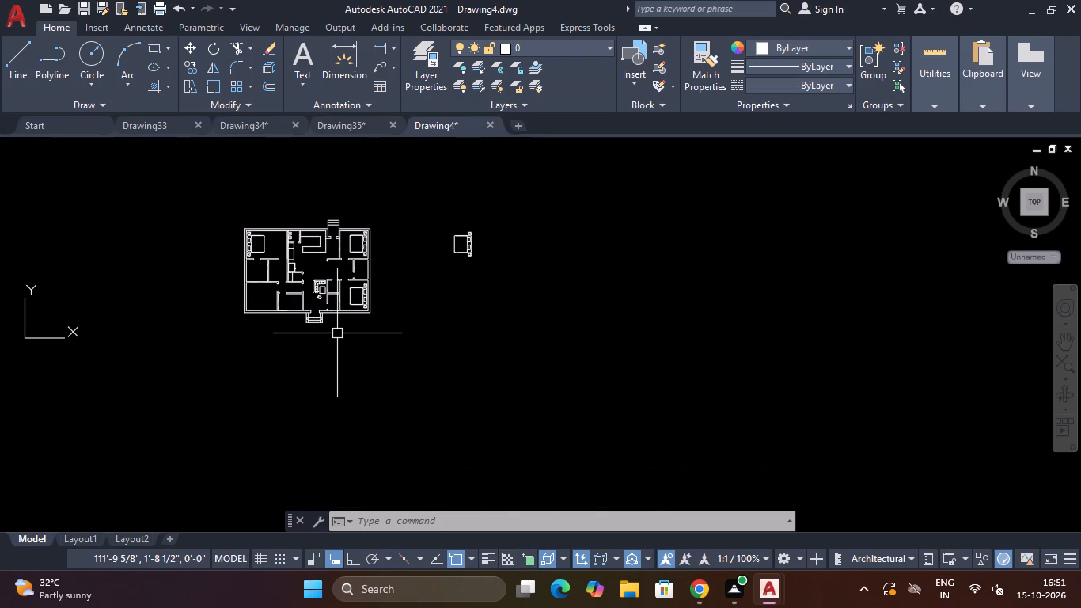
scroll(479, 224, "up", 2)
left_click_drag(479, 224, 463, 249)
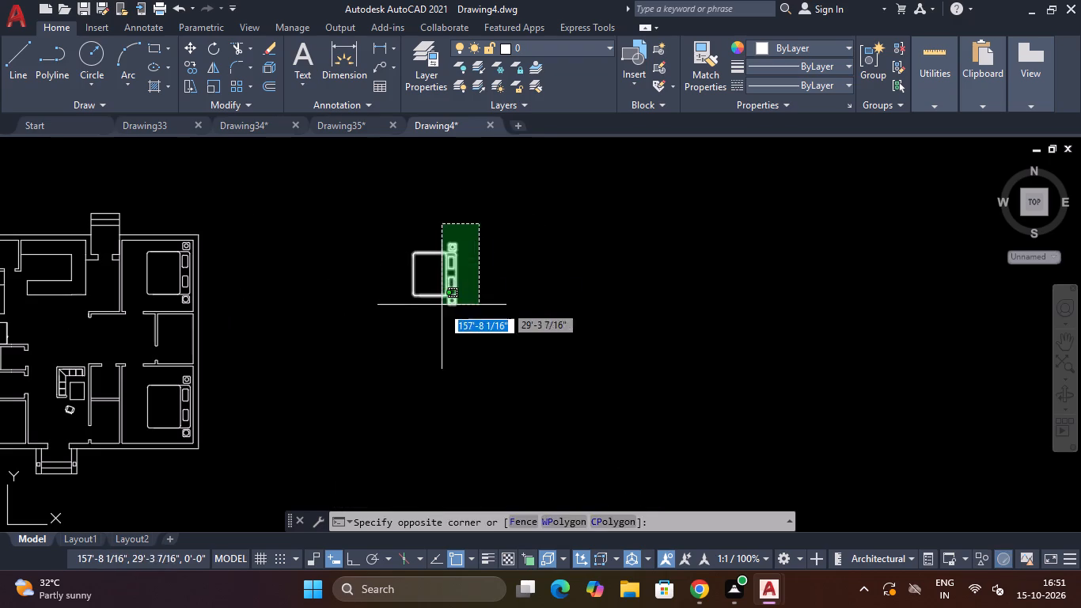
left_click(442, 306)
left_click(472, 215)
left_click(434, 332)
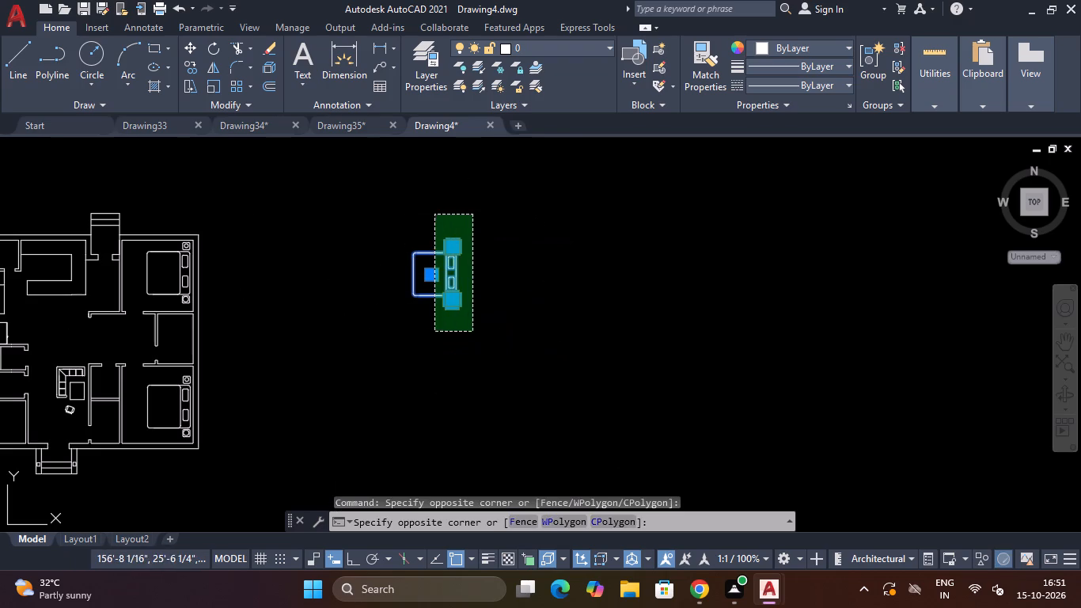
type("RO")
key("Return")
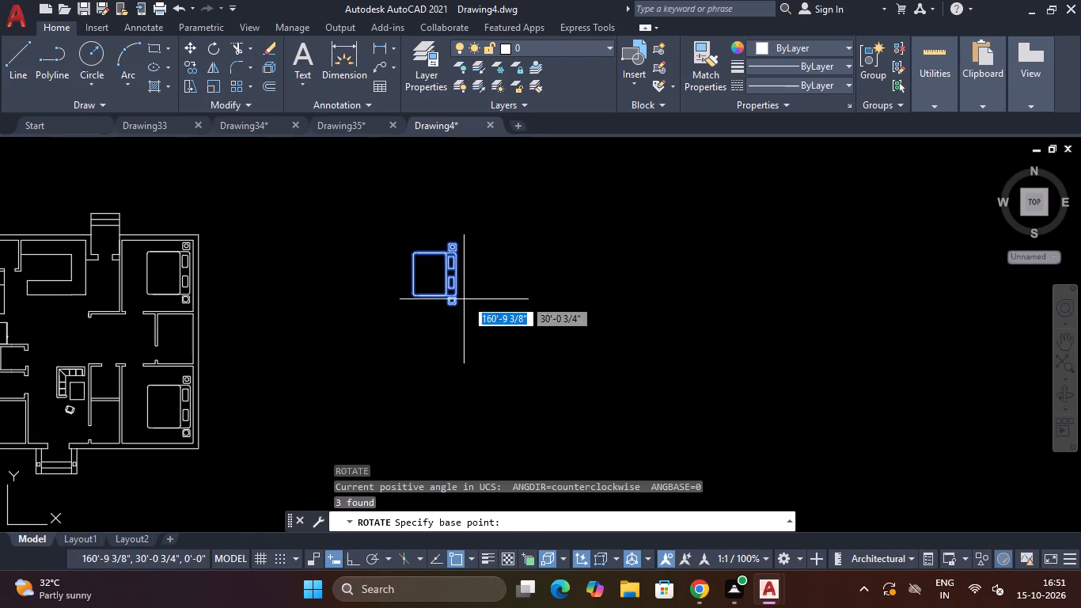
left_click(460, 241)
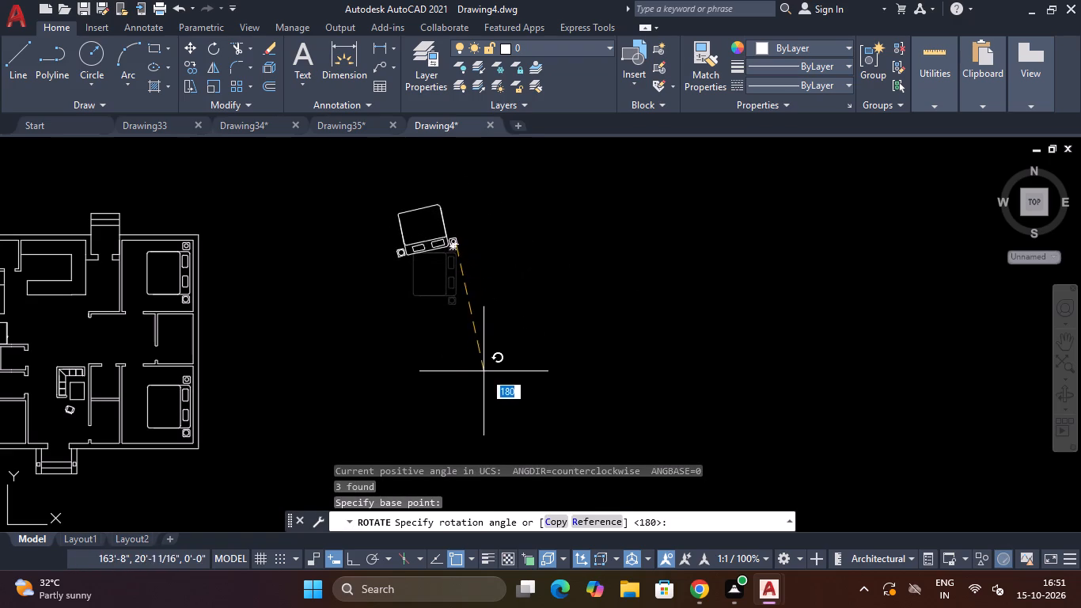
key("F8")
left_click(442, 391)
key("Escape")
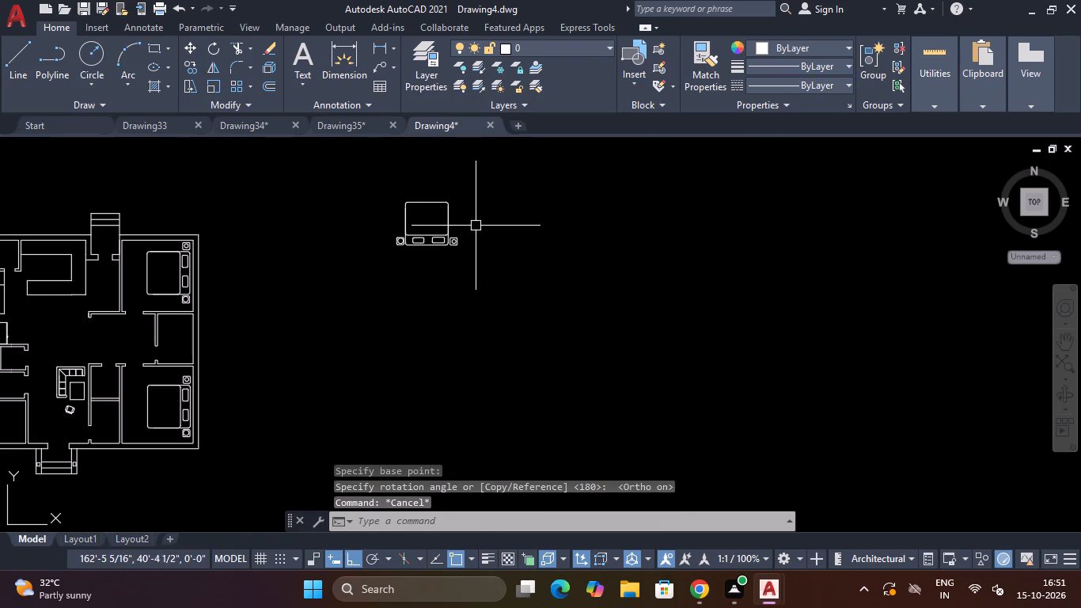
Move the rotated bed set, with Ortho off, into the southwest room with its headboard along the south wall.
left_click(476, 225)
left_click(368, 266)
type("M")
key("space")
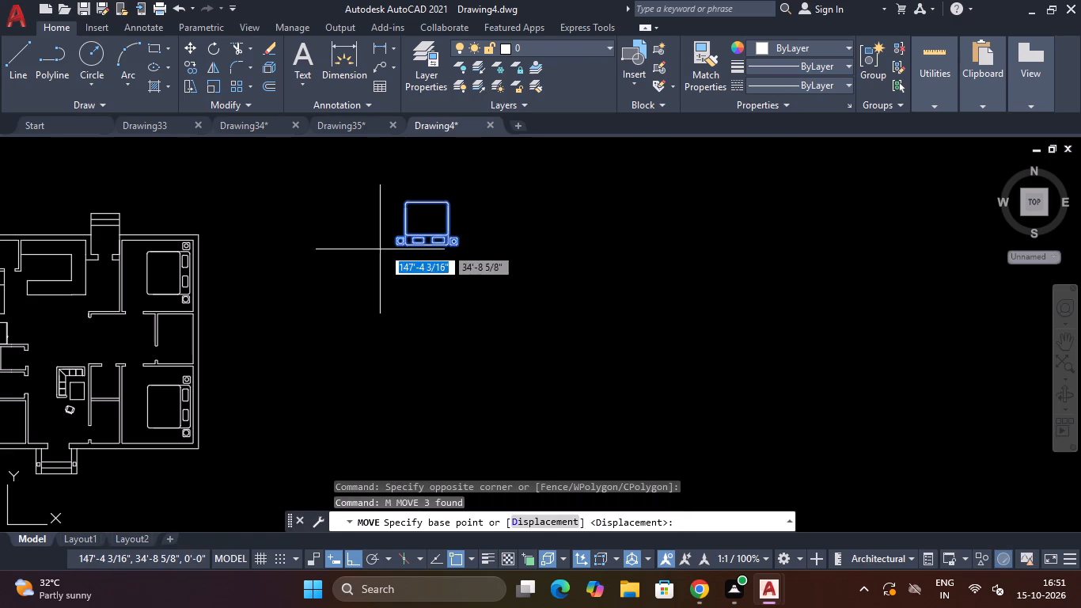
left_click(423, 221)
scroll(420, 226, "down", 3)
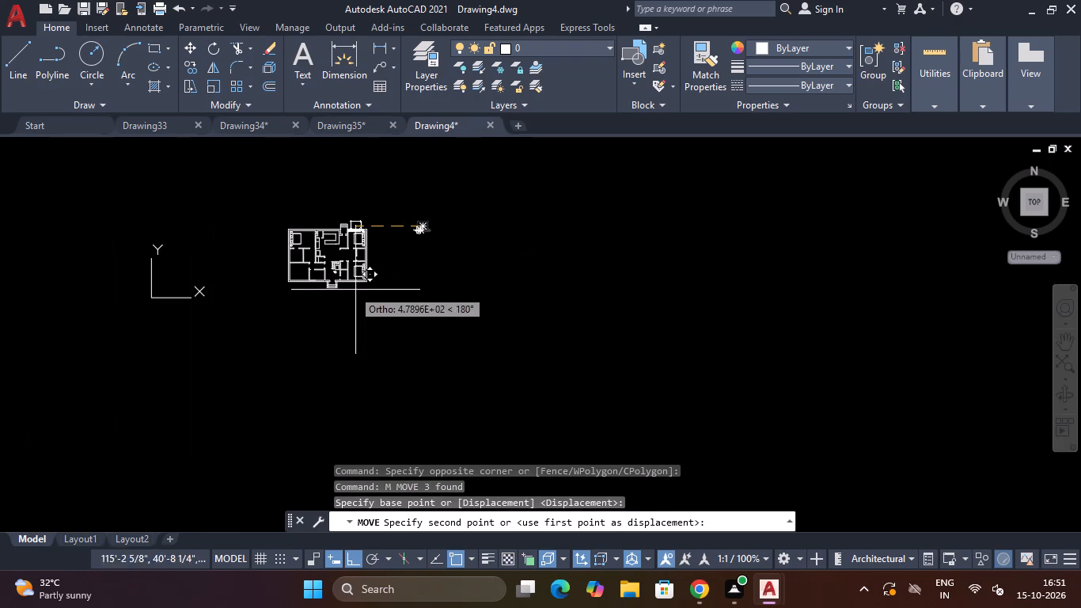
key("F8")
scroll(306, 283, "up", 3)
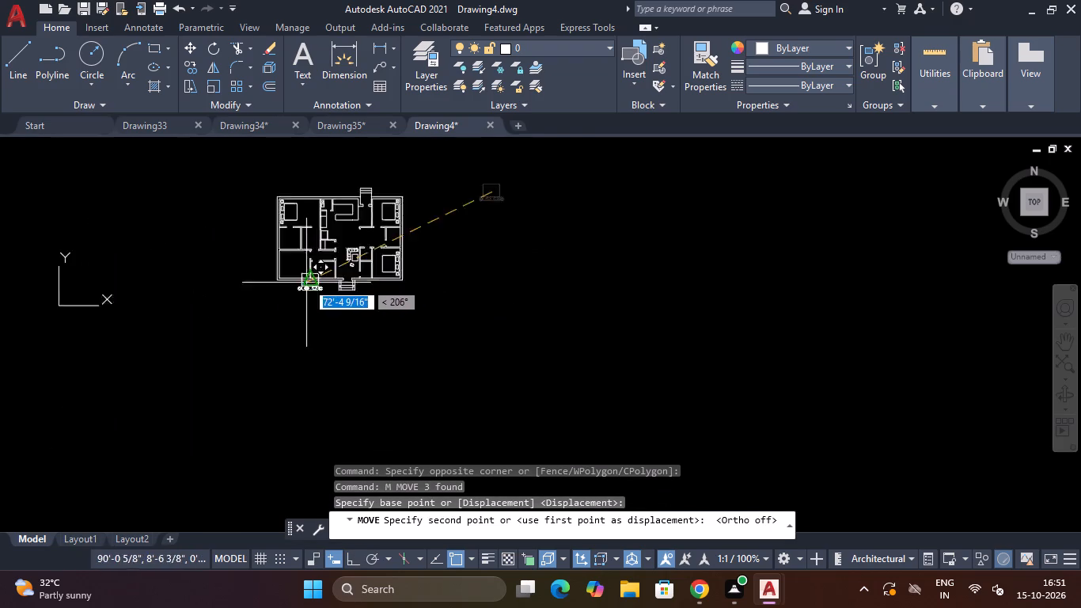
scroll(306, 282, "up", 2)
scroll(271, 244, "down", 3)
scroll(258, 214, "up", 3)
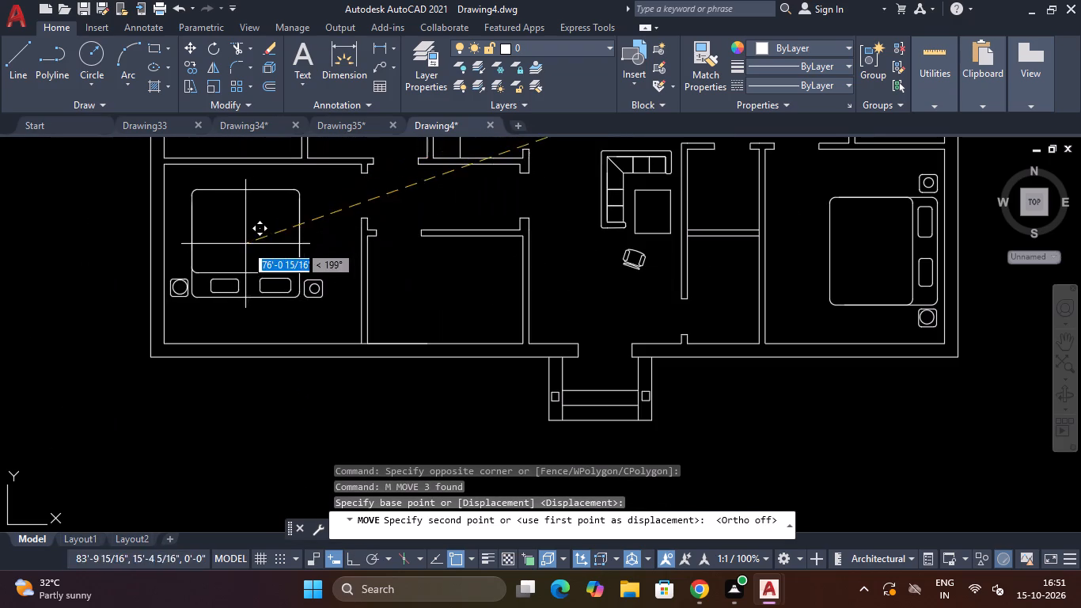
left_click(244, 288)
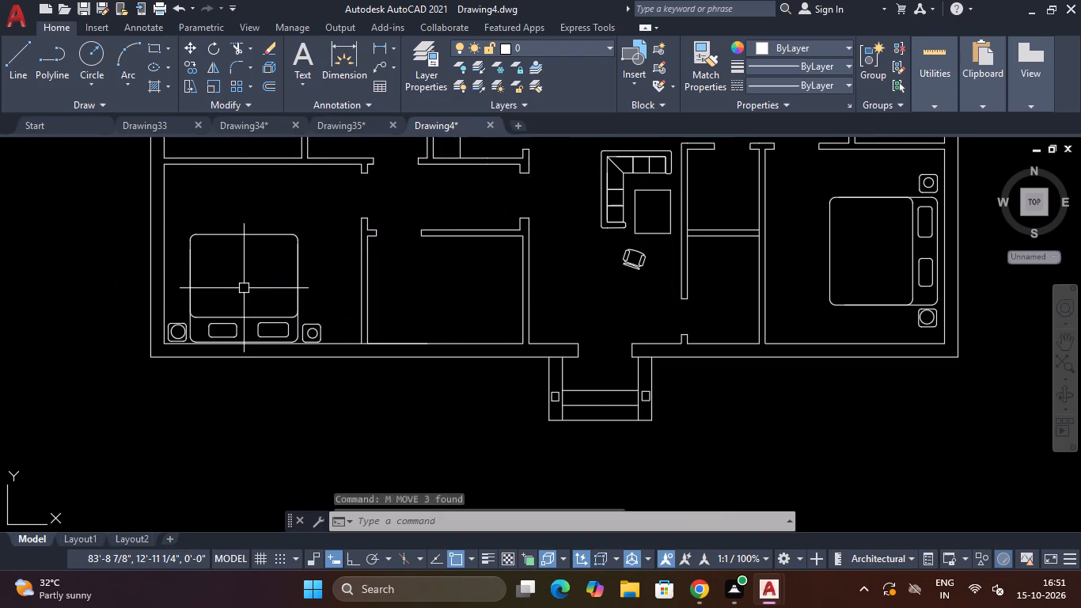
key("Escape")
Shift the circle inside the southwest bed set's west nightstand slightly to the southwest.
scroll(183, 335, "up", 4)
scroll(183, 335, "down", 3)
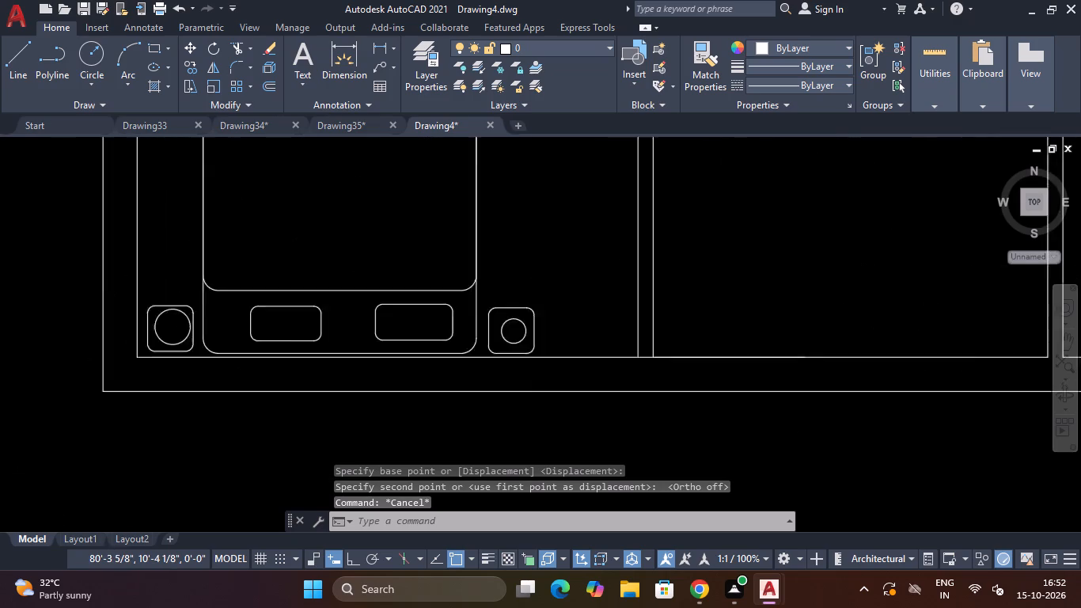
scroll(183, 335, "down", 1)
scroll(183, 335, "up", 3)
left_click(184, 346)
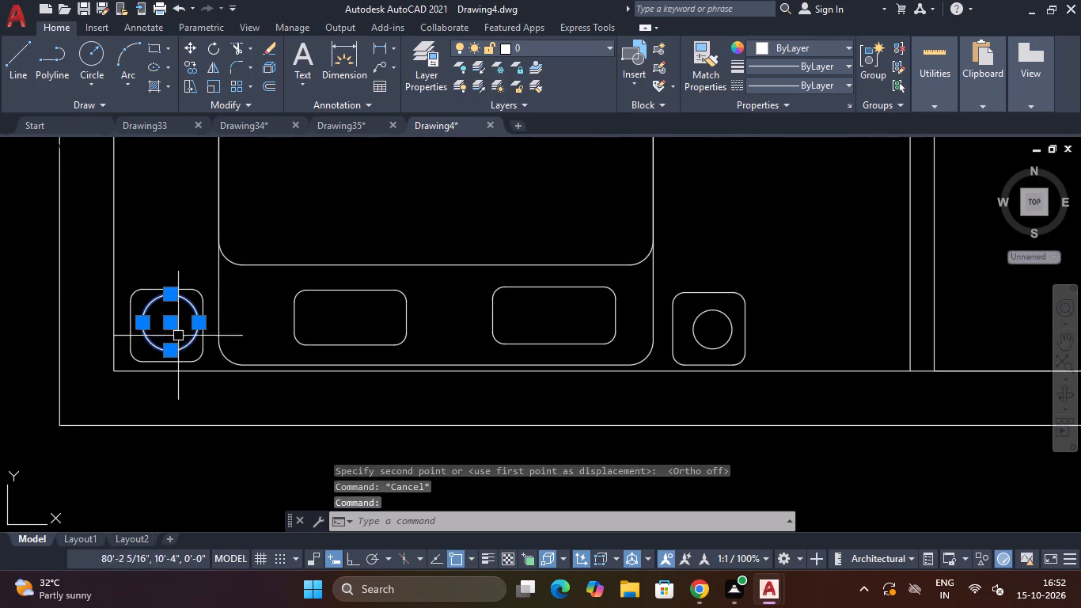
left_click(173, 325)
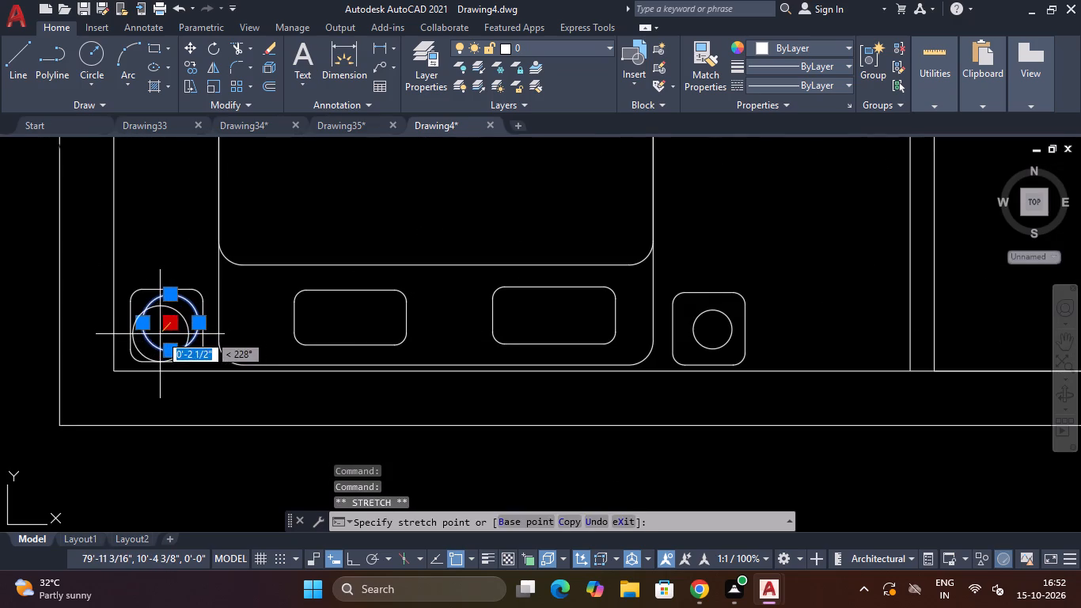
left_click(162, 328)
key("Escape")
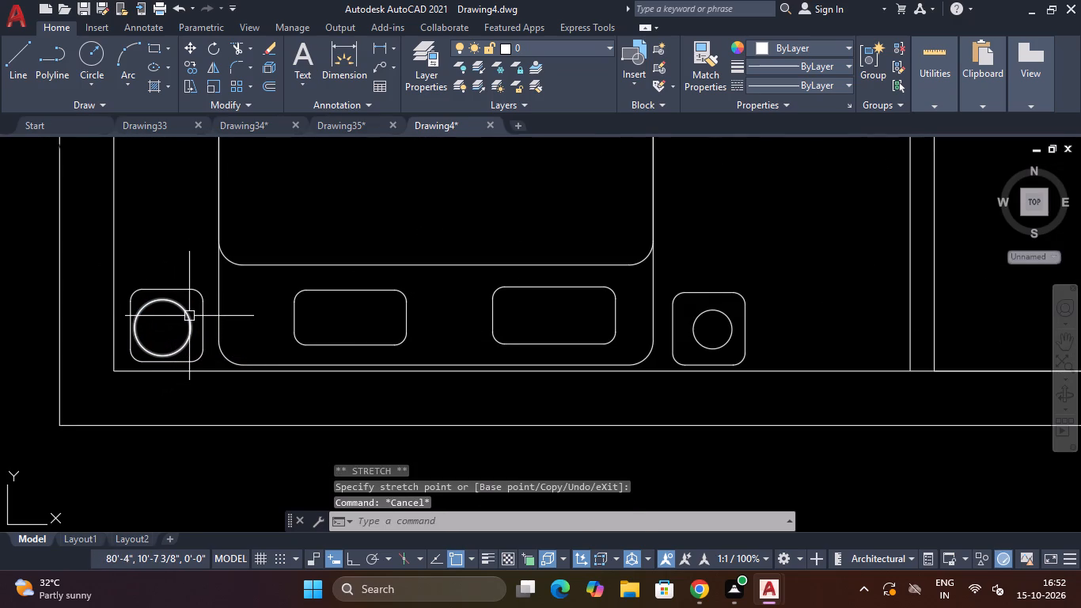
Insert the Range-Oven - 30 in top and Sink-double - 36 in top blocks from DesignCenter west of the plan.
scroll(214, 313, "down", 4)
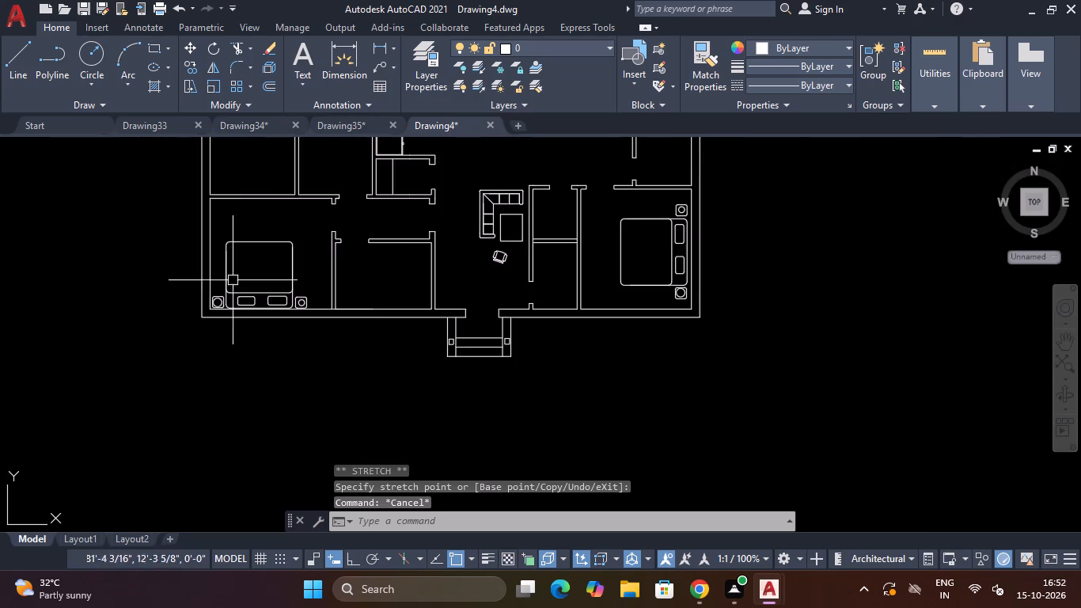
scroll(250, 246, "down", 2)
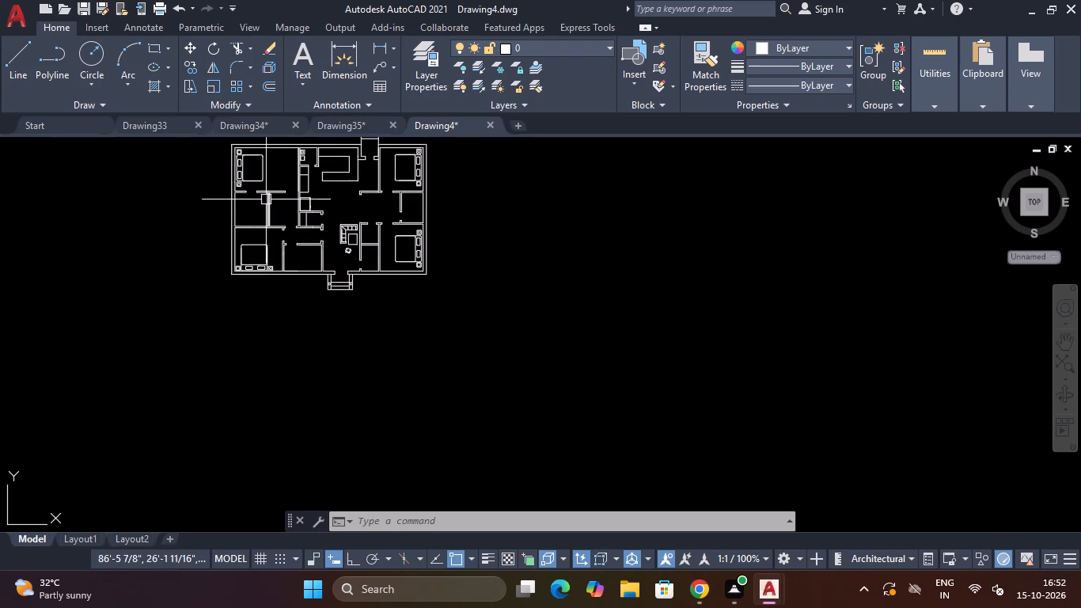
scroll(264, 198, "up", 2)
scroll(264, 198, "down", 3)
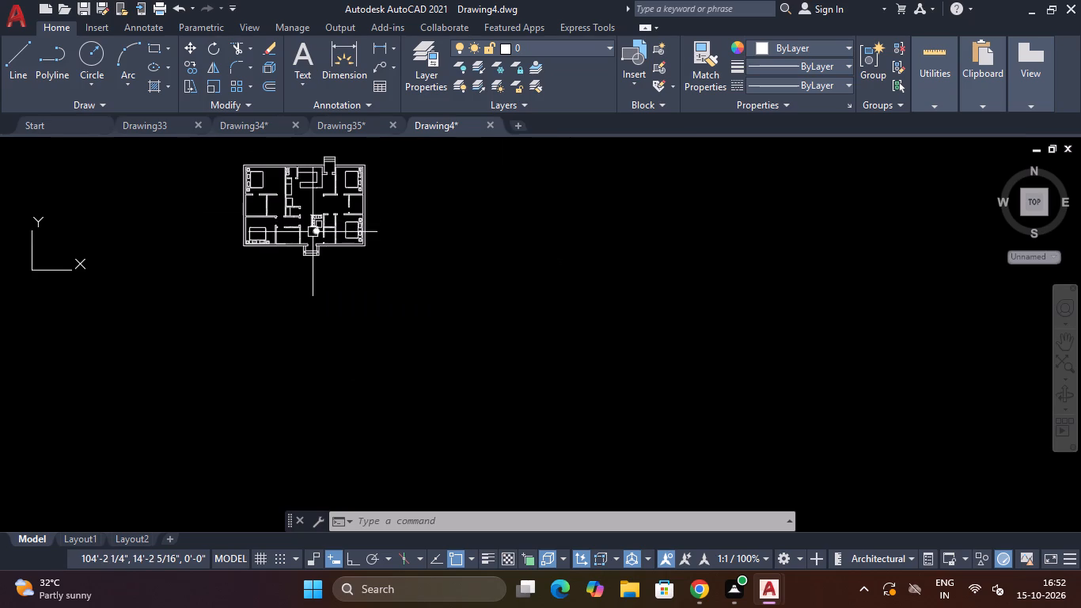
key("ctrl+2")
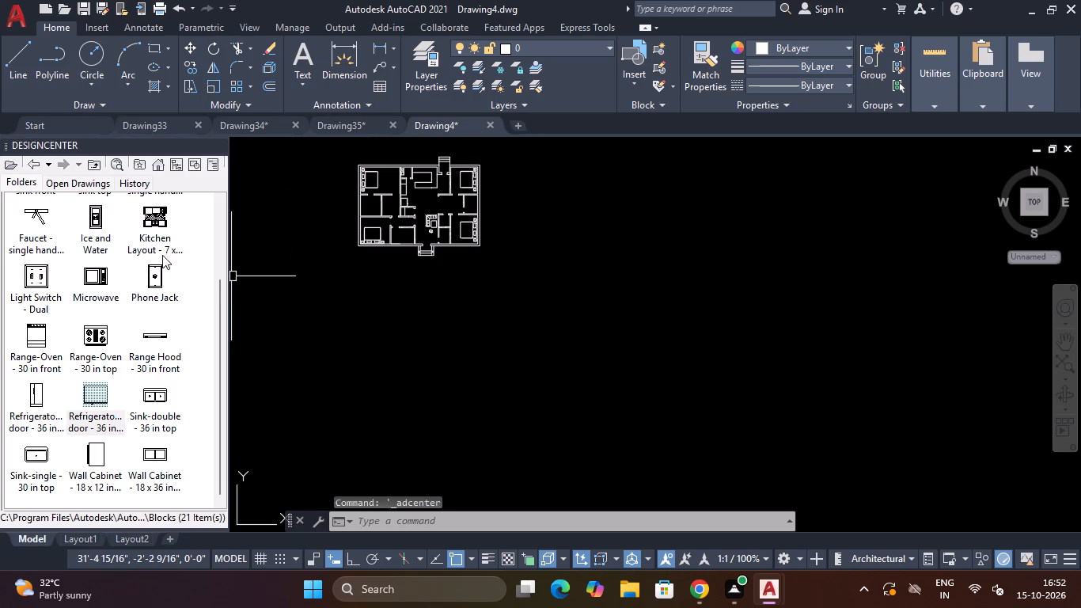
scroll(162, 255, "down", 4)
left_click_drag(85, 342, 305, 224)
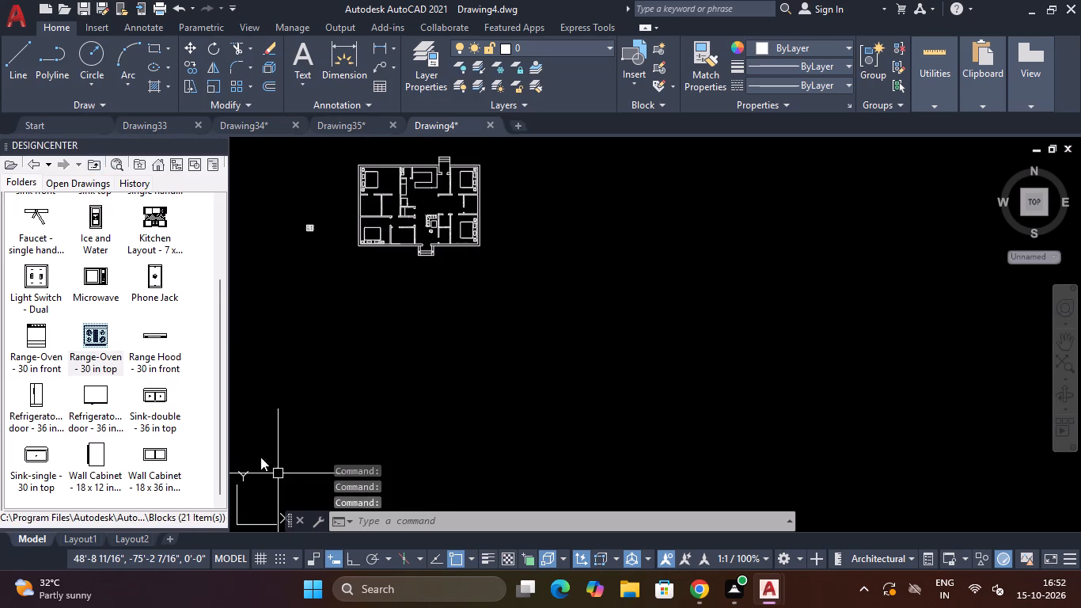
left_click_drag(160, 397, 330, 231)
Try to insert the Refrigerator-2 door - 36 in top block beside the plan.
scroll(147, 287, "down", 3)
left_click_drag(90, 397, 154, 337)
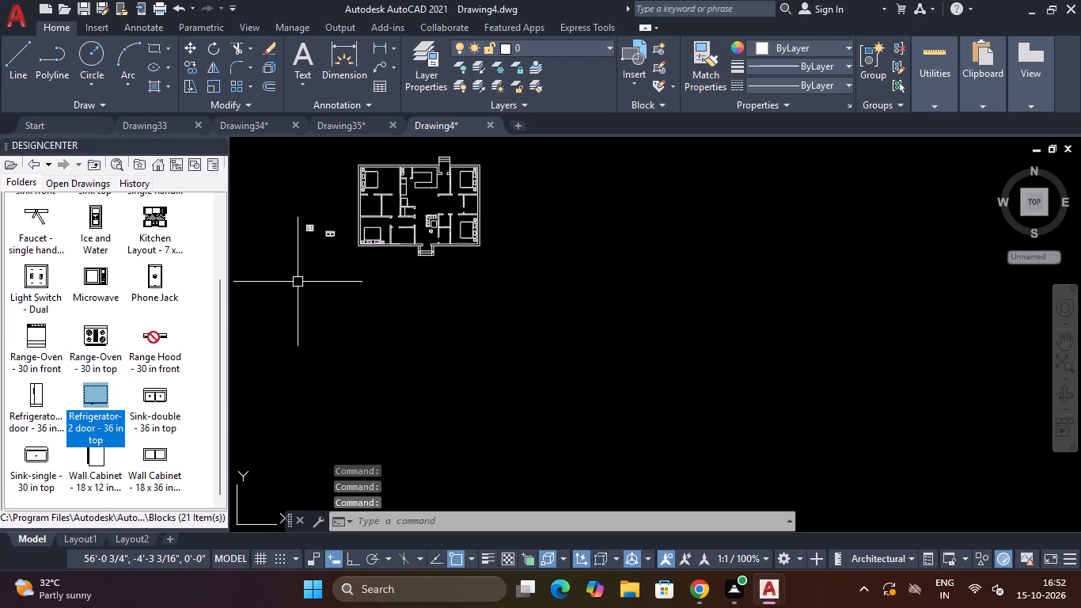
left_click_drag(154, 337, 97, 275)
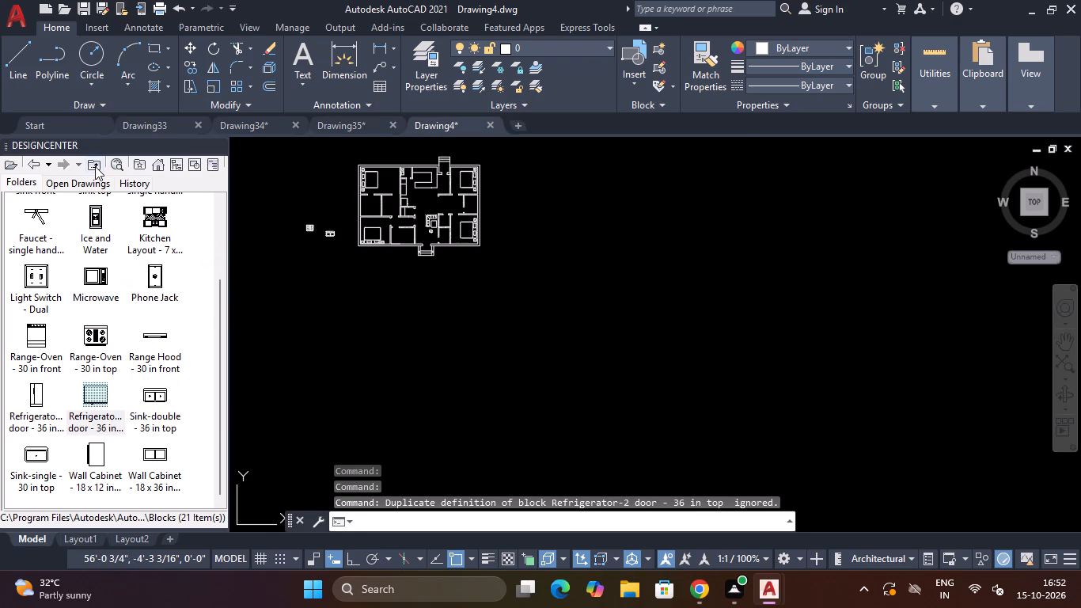
Insert the bathtub block from House Designer.dwg outside the plan, west of the northwest room.
left_click(95, 166)
left_click(93, 159)
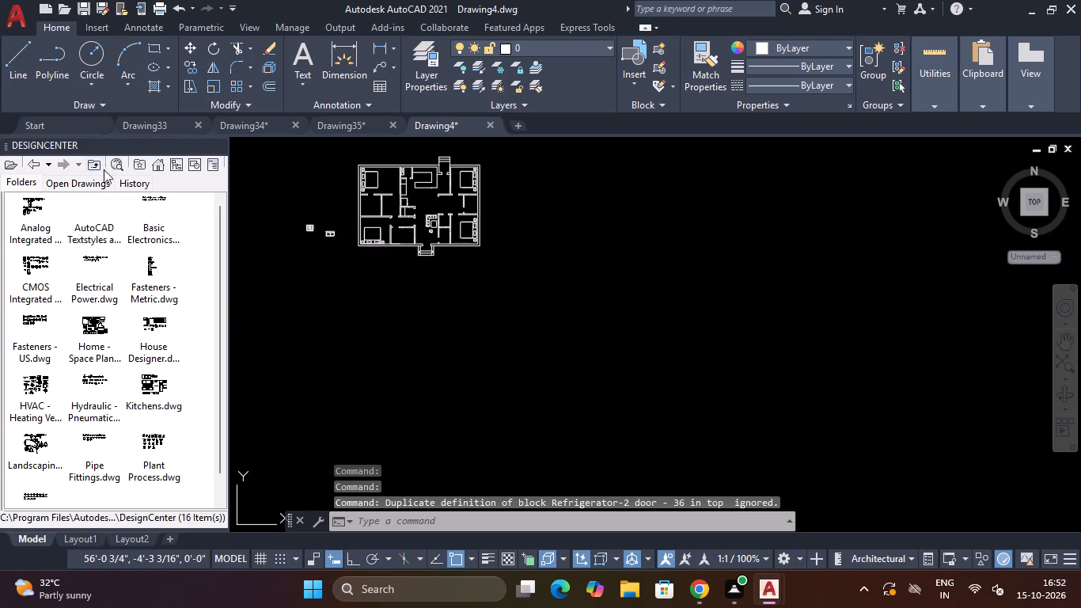
double_click(141, 332)
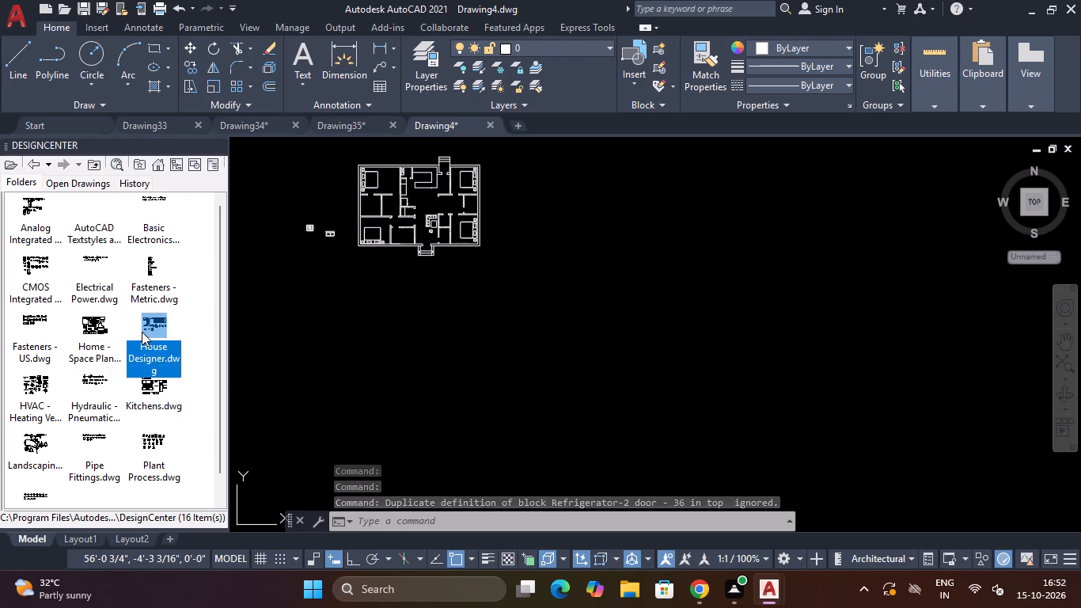
double_click(40, 203)
scroll(109, 241, "down", 5)
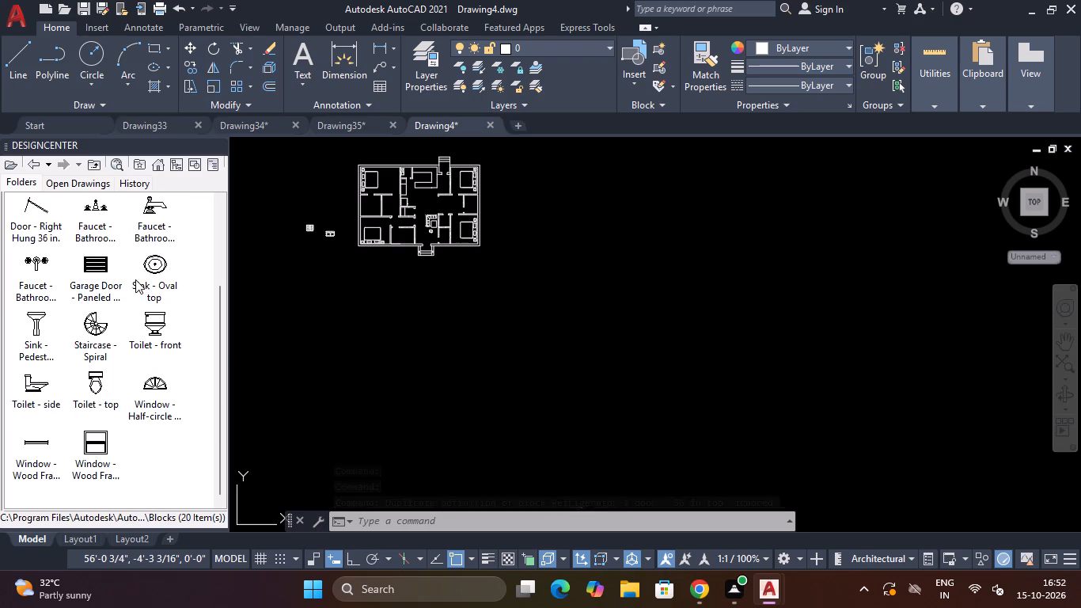
scroll(122, 314, "down", 1)
scroll(122, 314, "up", 6)
left_click_drag(43, 196, 314, 189)
Insert the Toilet - top block west of the plan, southeast of the bathtub, and return to DesignCenter's drawing list.
scroll(102, 280, "down", 2)
left_click_drag(93, 366, 125, 368)
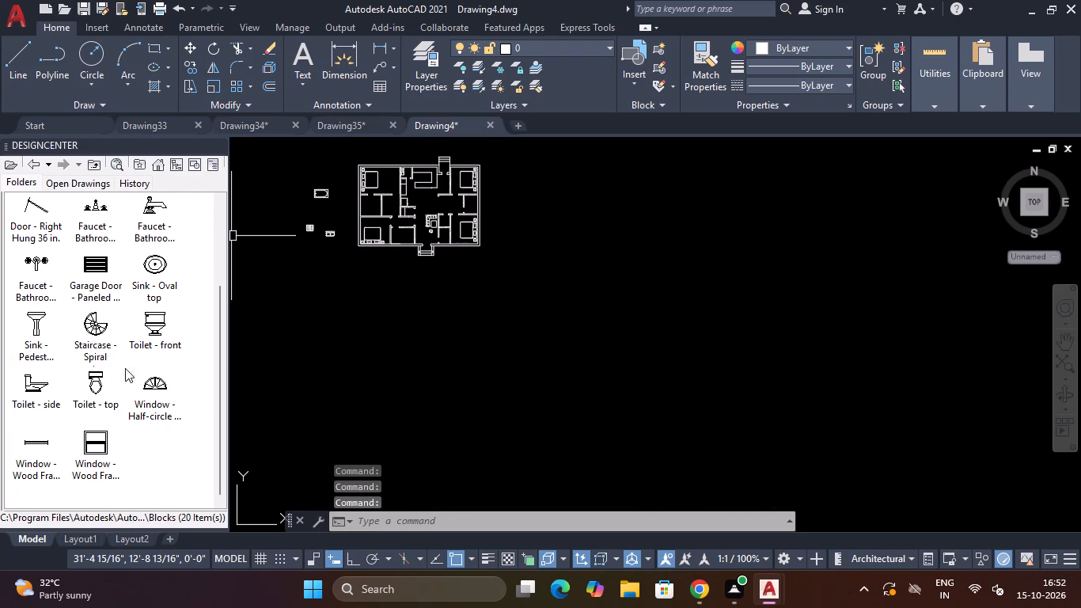
left_click_drag(125, 368, 339, 207)
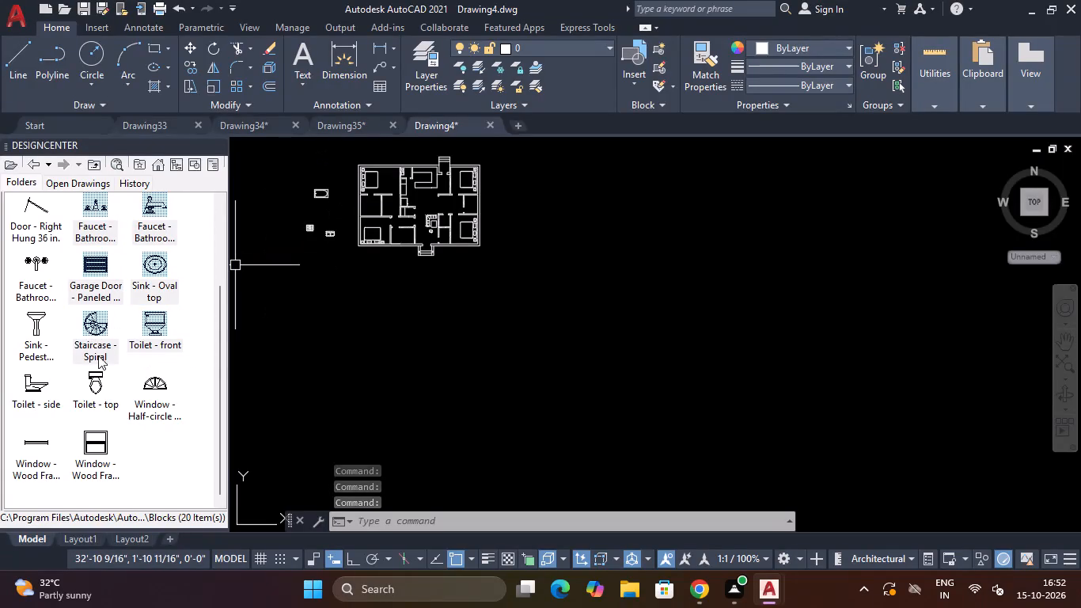
left_click_drag(101, 382, 313, 241)
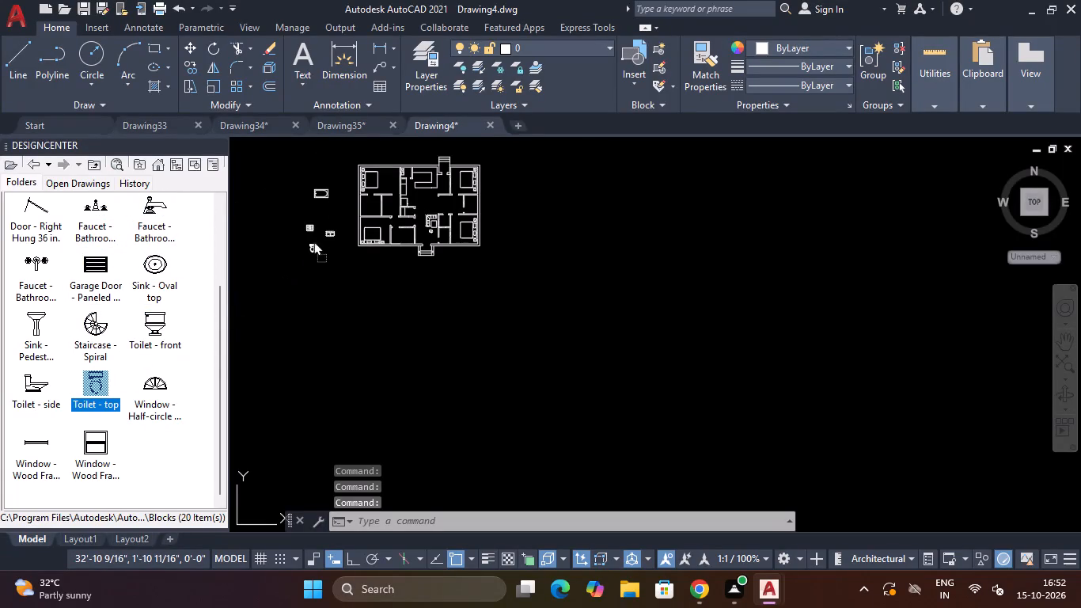
left_click_drag(313, 241, 334, 208)
scroll(152, 250, "down", 5)
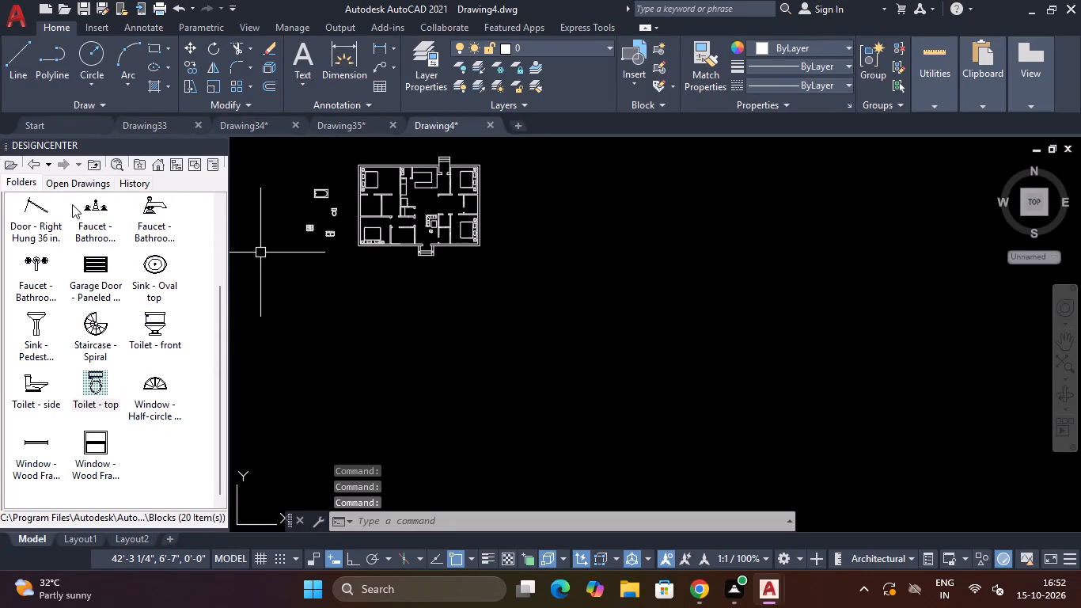
left_click(93, 169)
left_click(93, 168)
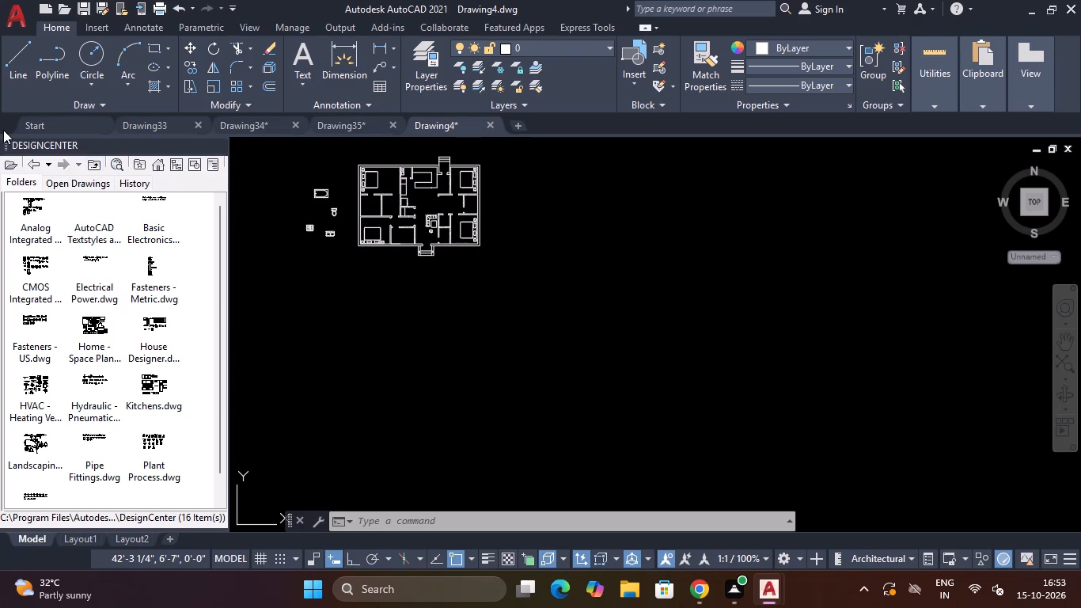
Rotate the bathtub 270° about its northeast corner, with Ortho on.
scroll(315, 173, "up", 4)
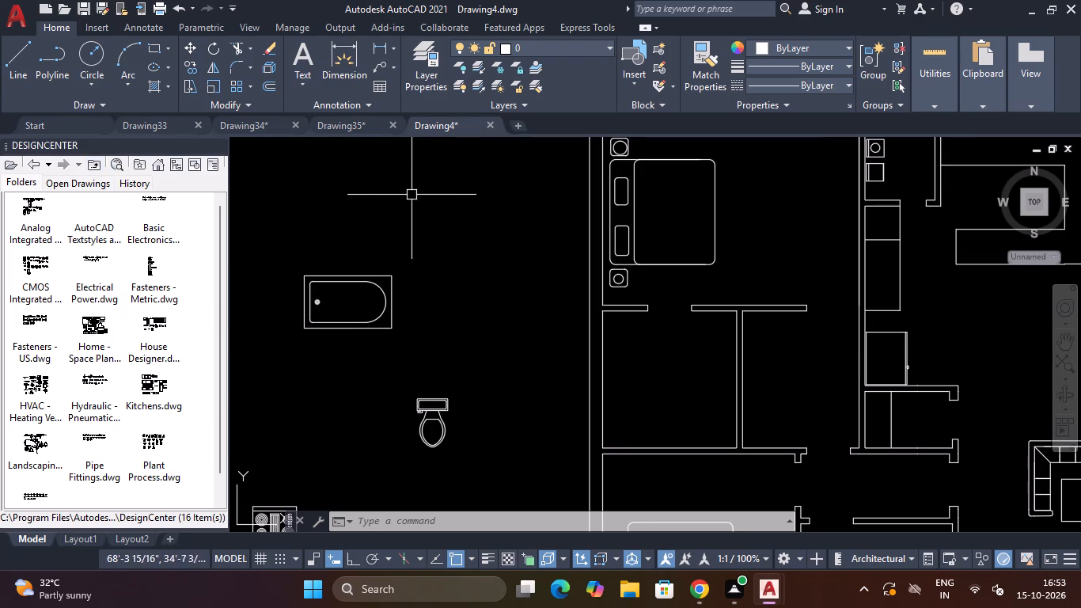
left_click_drag(436, 204, 416, 239)
left_click(284, 368)
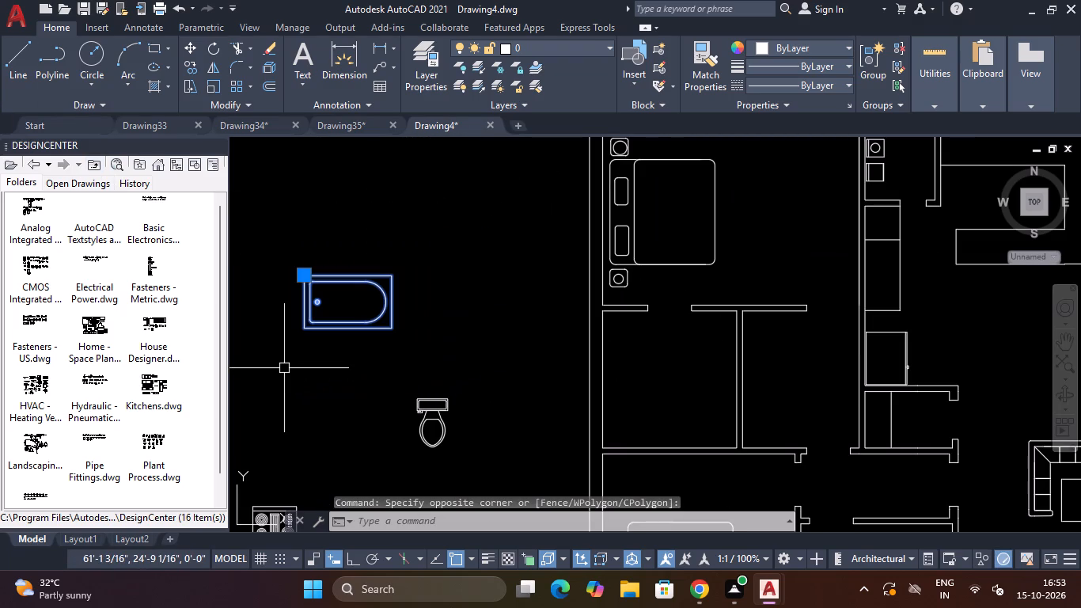
type("RO")
key("Return")
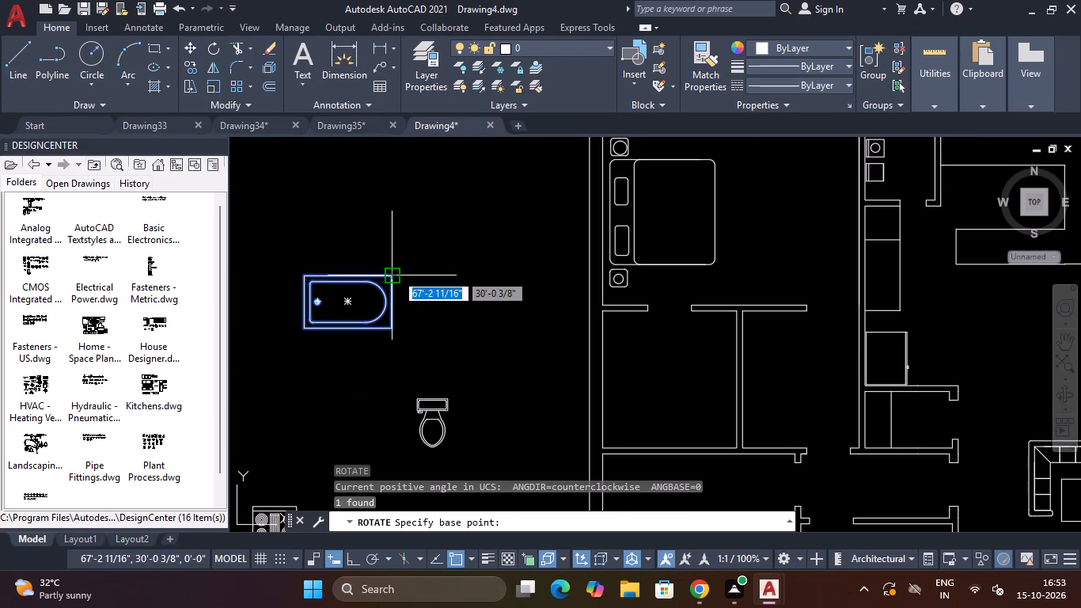
left_click(396, 273)
key("F8")
left_click(363, 371)
key("Escape")
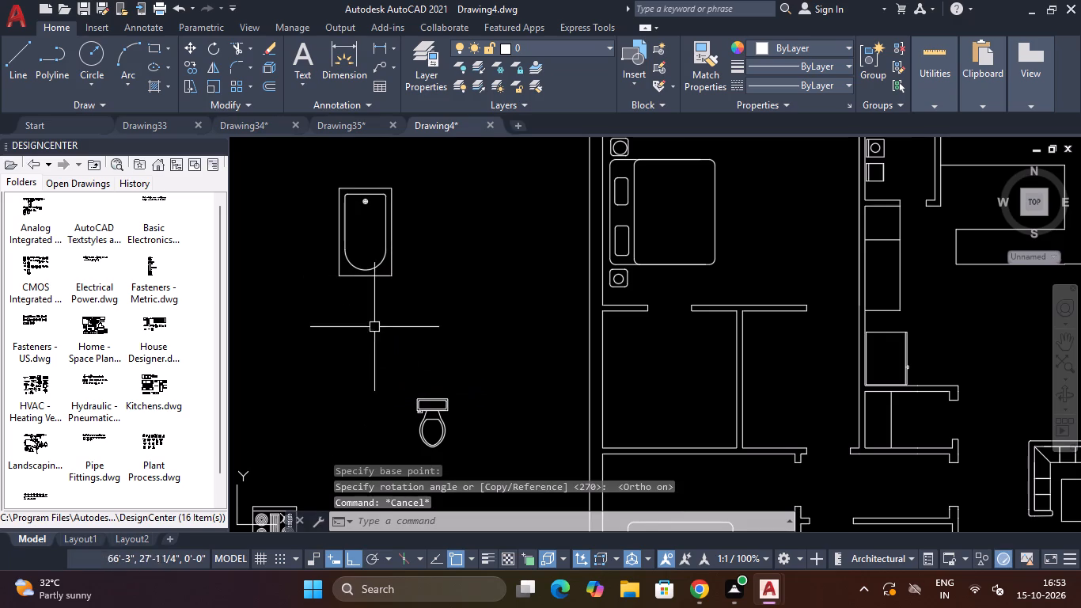
Move the bathtub by its southwest corner into the southwest corner of the west bathroom, with Ortho off.
left_click(396, 170)
left_click(316, 348)
type("M")
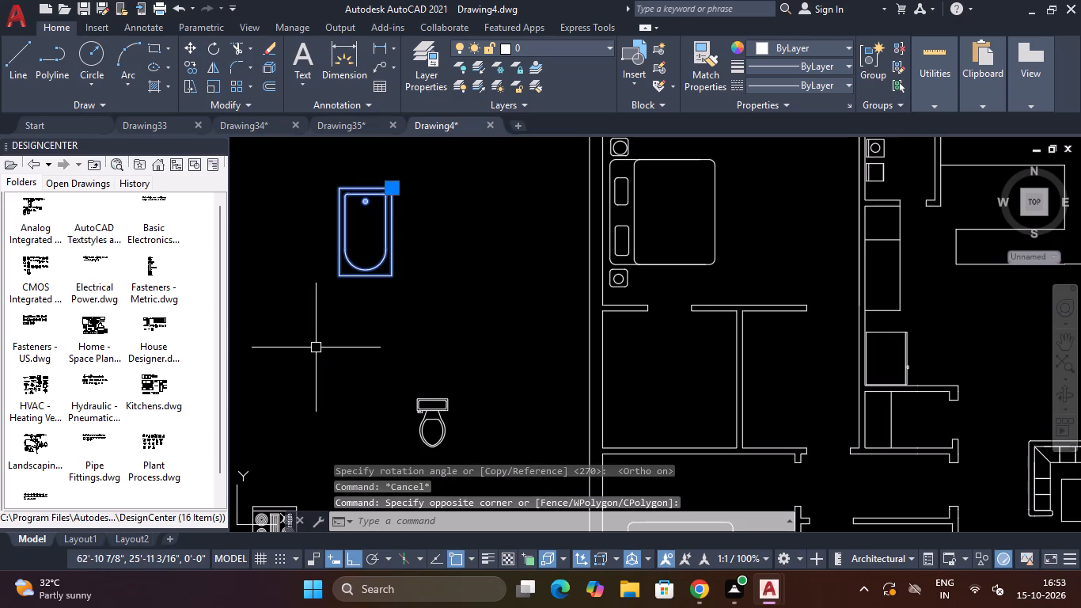
key("space")
left_click(335, 279)
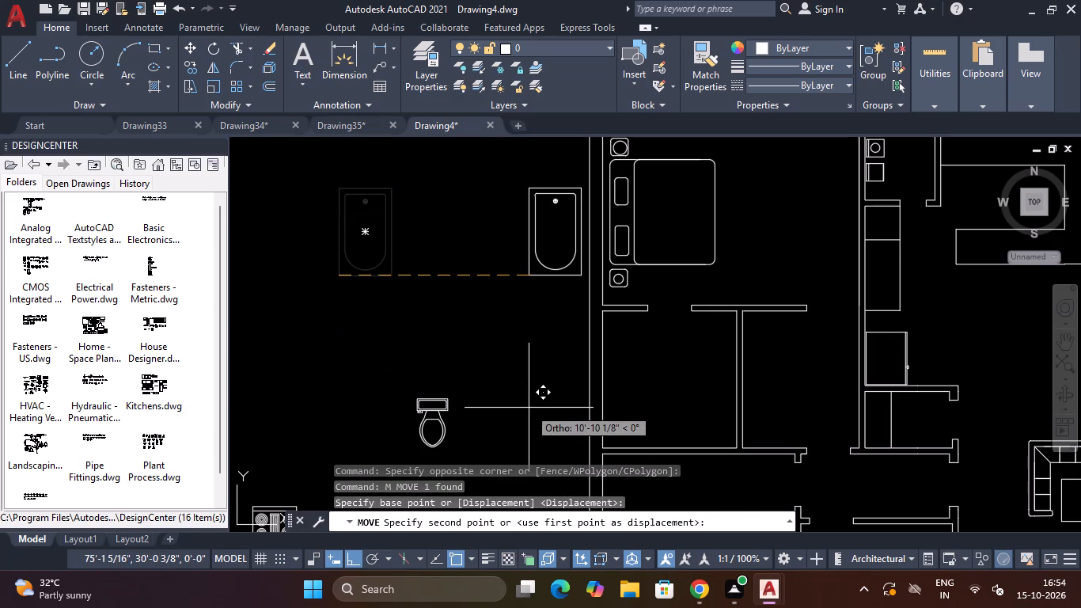
key("F8")
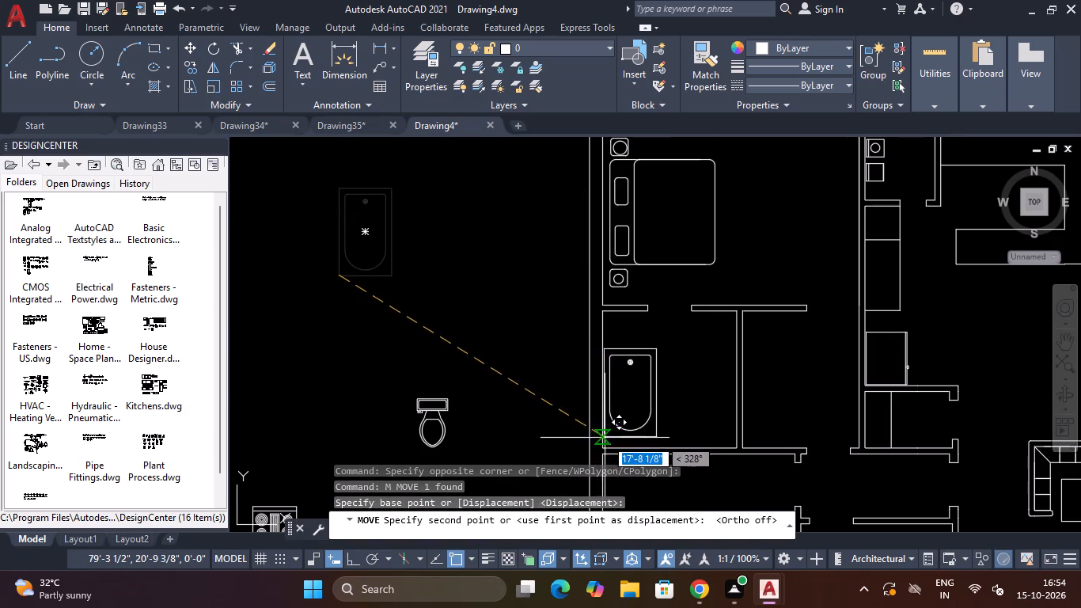
scroll(606, 440, "up", 2)
left_click(601, 454)
scroll(605, 446, "down", 3)
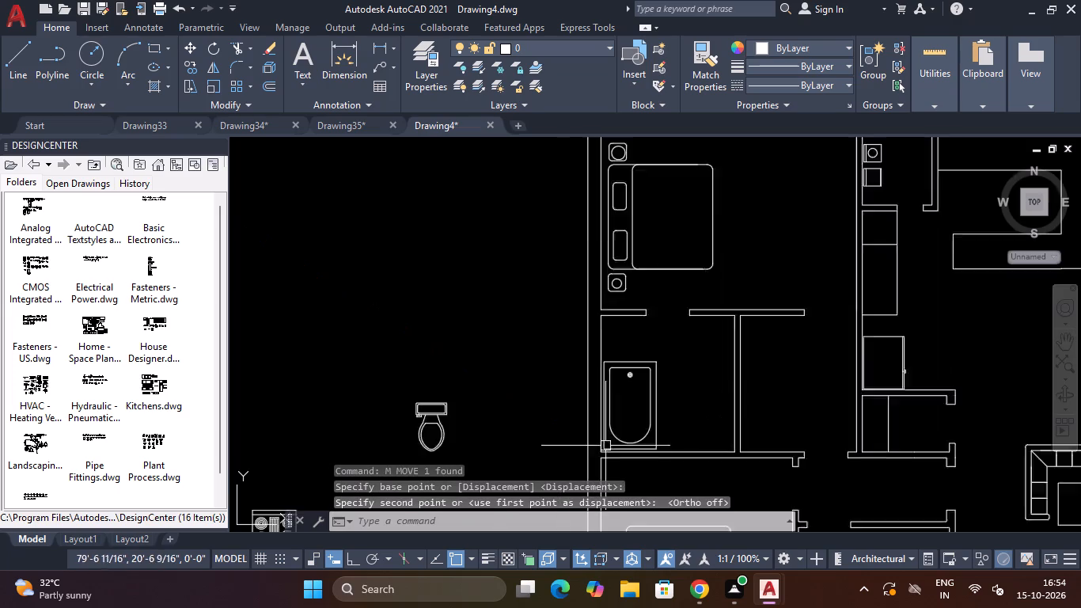
key("Escape")
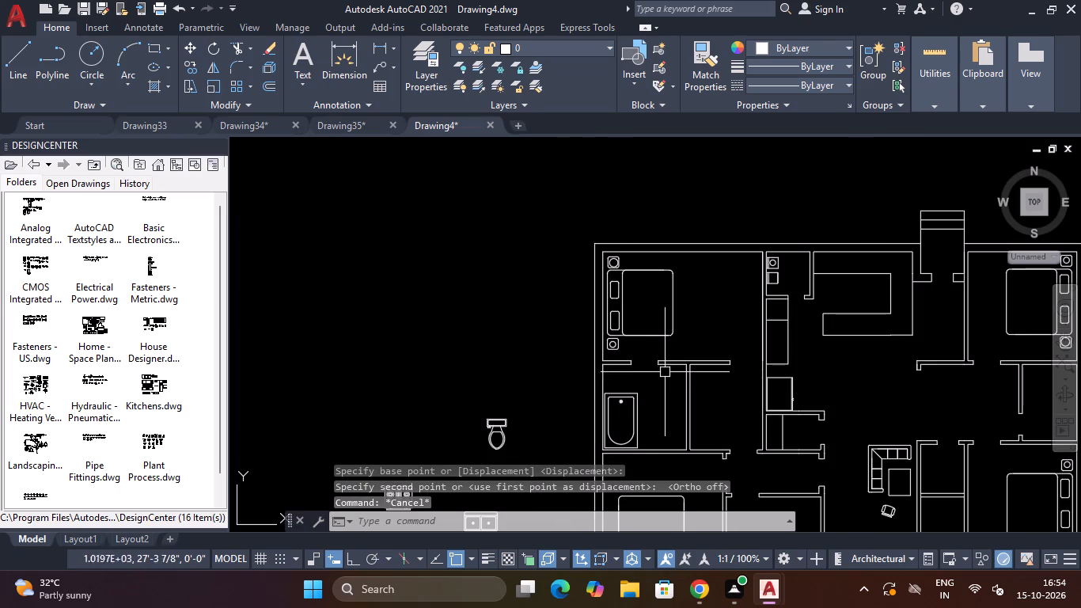
Copy the square washbasin from the southeast bedroom's bathroom in Drawing35 to the clipboard.
scroll(677, 365, "up", 1)
scroll(677, 365, "down", 4)
left_click(370, 123)
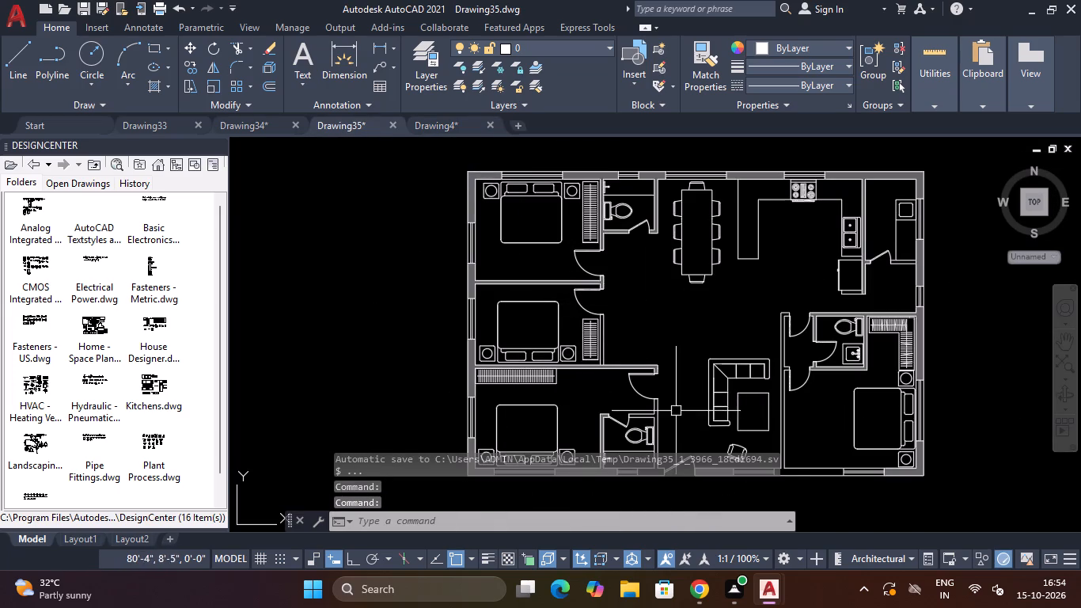
scroll(675, 412, "down", 2)
scroll(778, 325, "up", 3)
scroll(767, 347, "down", 4)
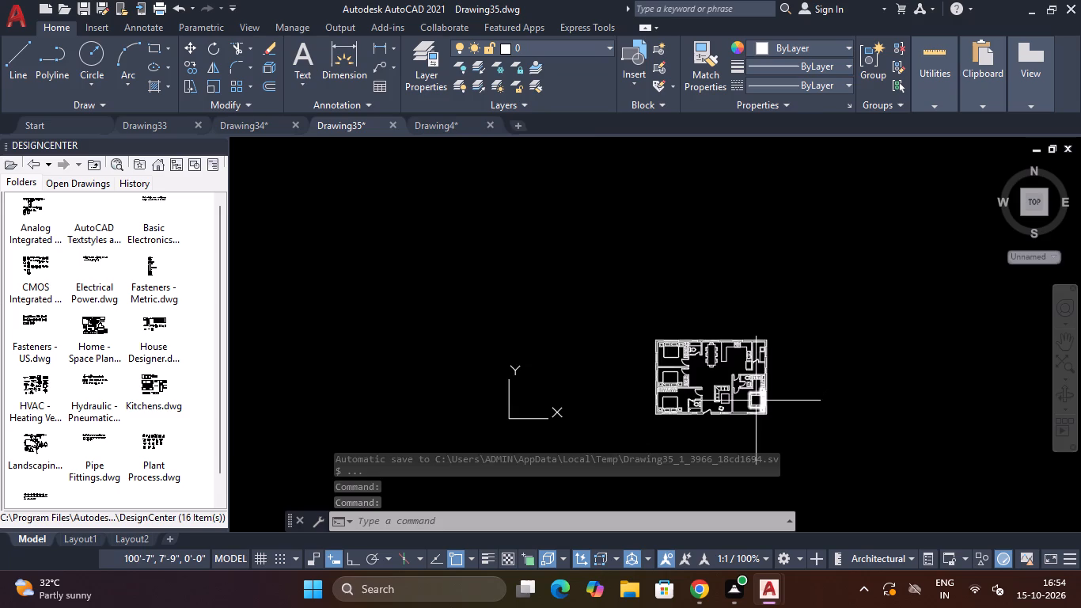
scroll(754, 401, "up", 4)
scroll(738, 322, "up", 3)
scroll(725, 294, "down", 3)
scroll(717, 249, "up", 3)
left_click_drag(719, 257, 719, 268)
left_click(658, 398)
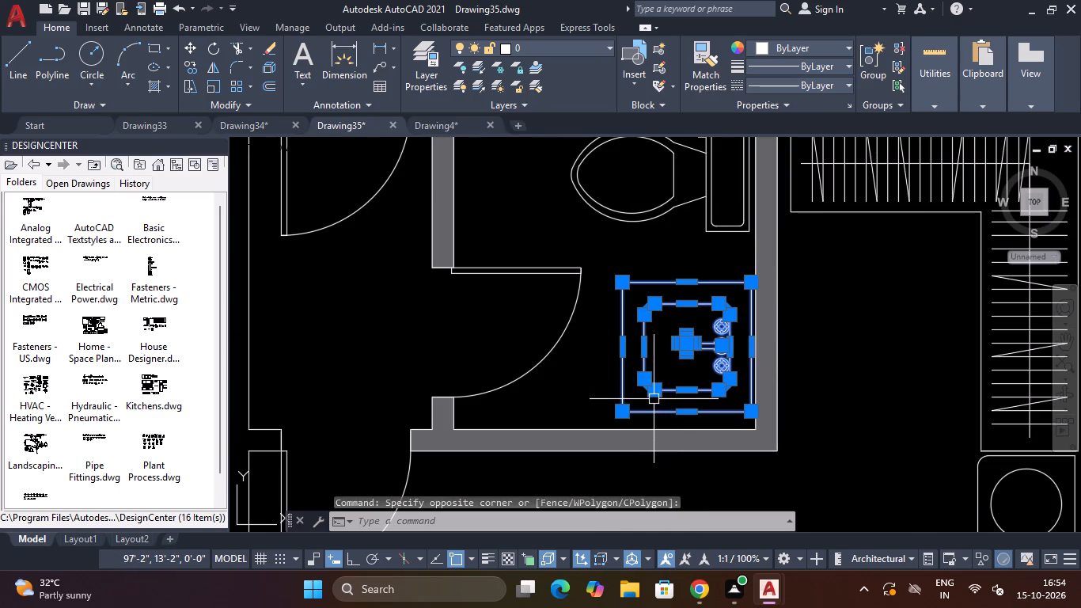
key("ctrl+c")
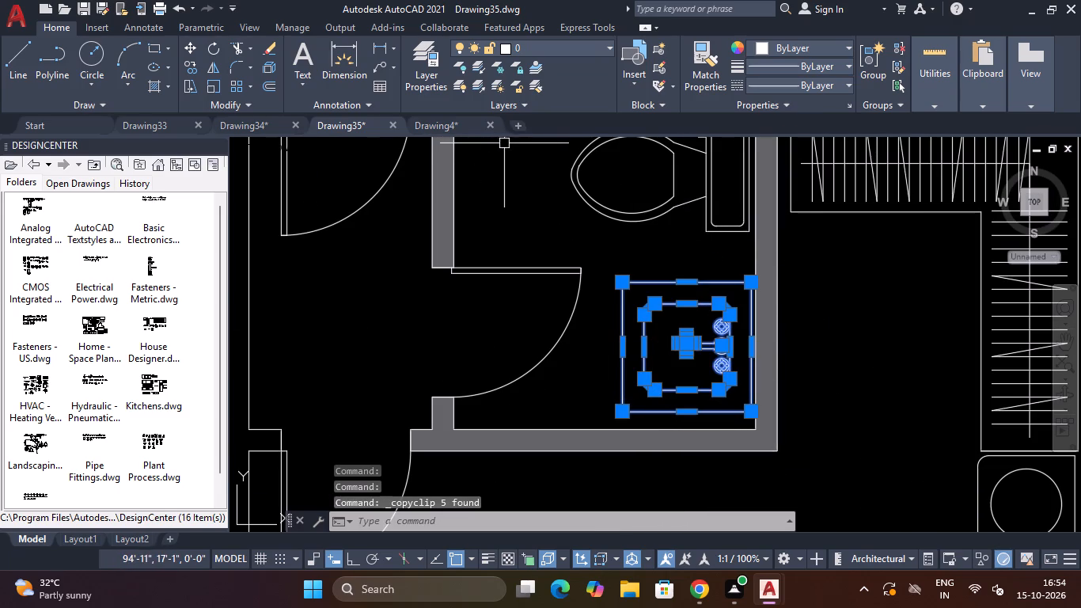
Paste the washbasin into Drawing4's west bathroom, northeast of the bathtub.
left_click(457, 133)
scroll(518, 294, "down", 5)
scroll(535, 310, "up", 5)
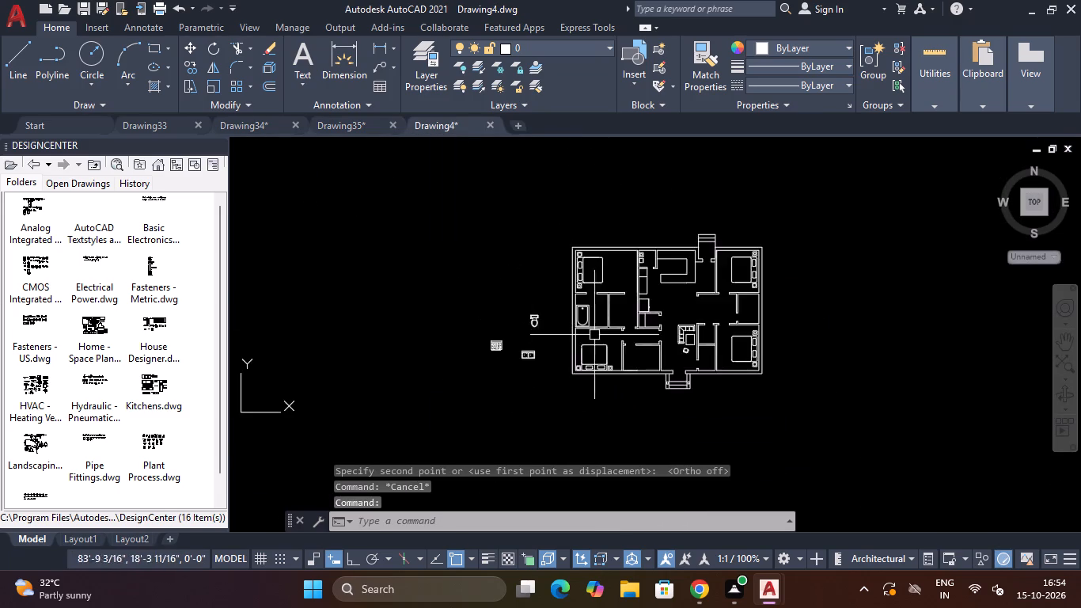
scroll(596, 331, "up", 3)
key("ctrl+v")
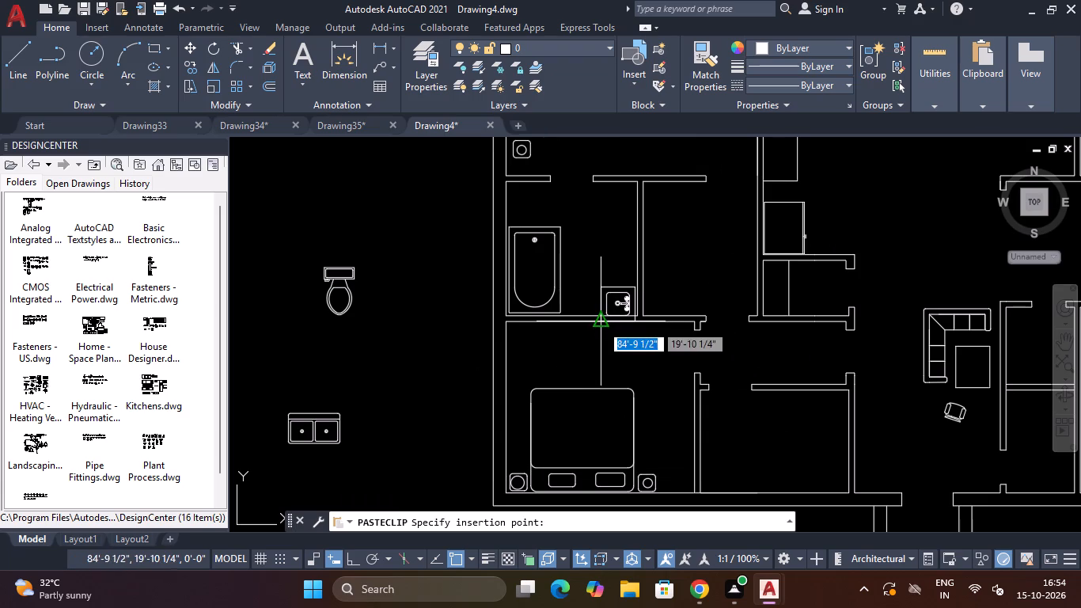
left_click(585, 232)
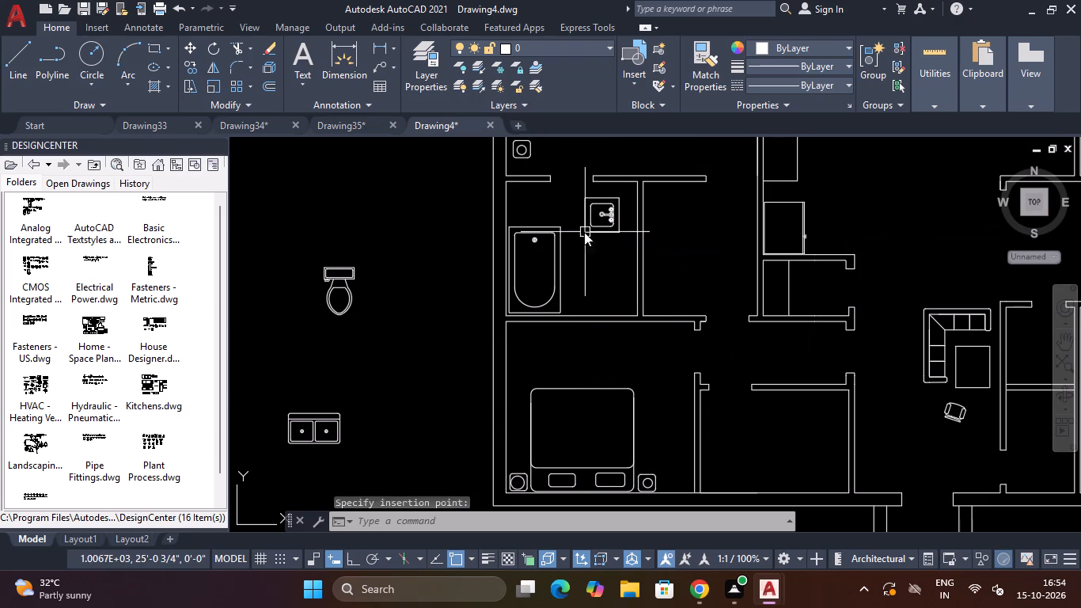
key("Escape")
Rotate the pasted washbasin 90° about its northeast corner, with Ortho on.
scroll(615, 205, "up", 3)
left_click_drag(654, 142, 647, 159)
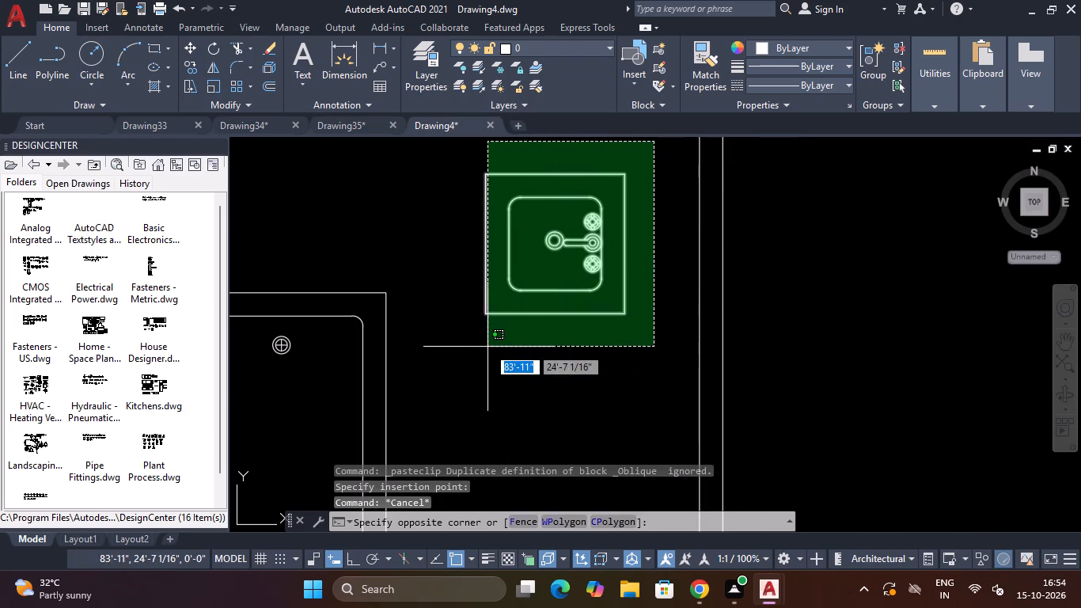
left_click(476, 348)
type("RO")
key("Return")
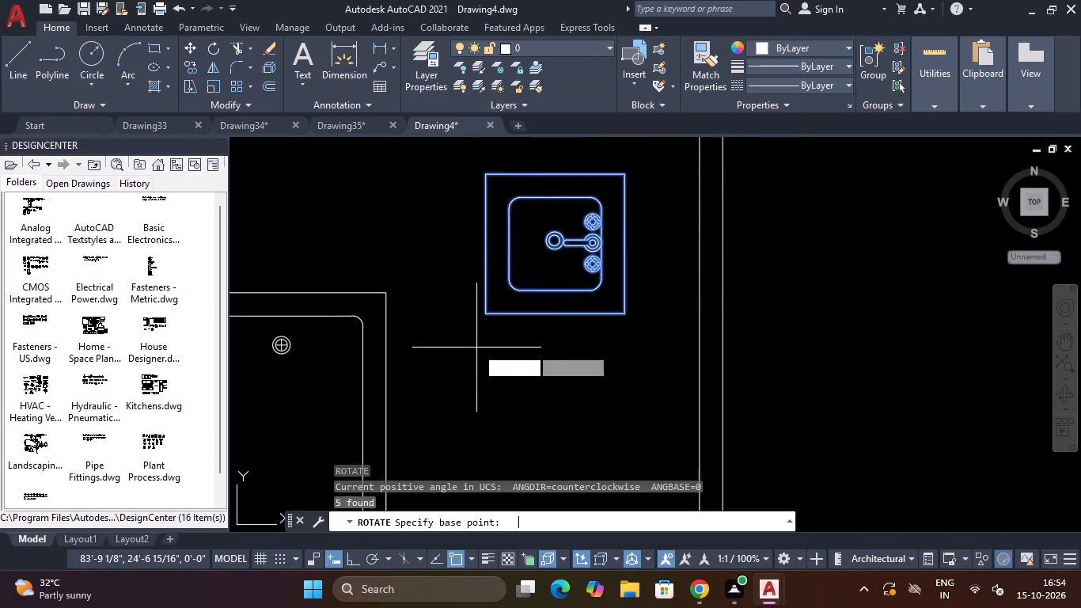
left_click(620, 173)
scroll(520, 168, "down", 5)
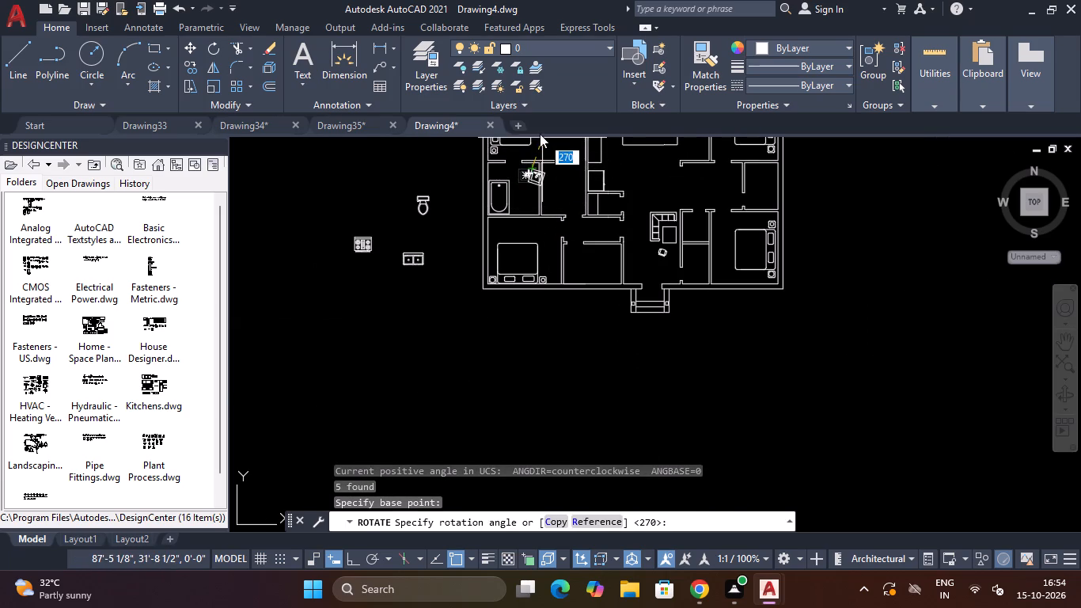
scroll(536, 131, "up", 6)
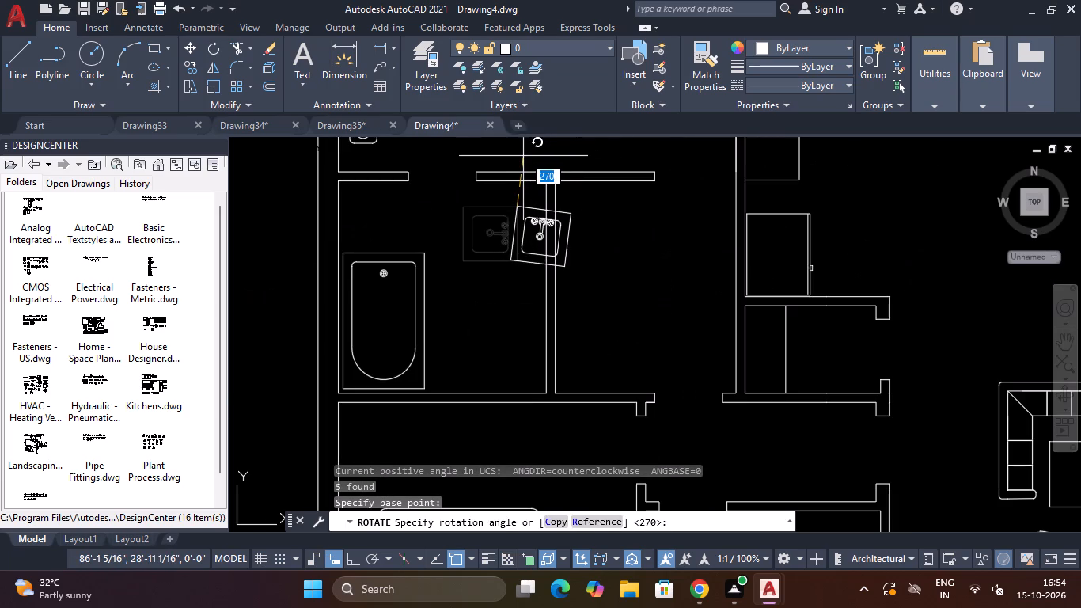
key("F8")
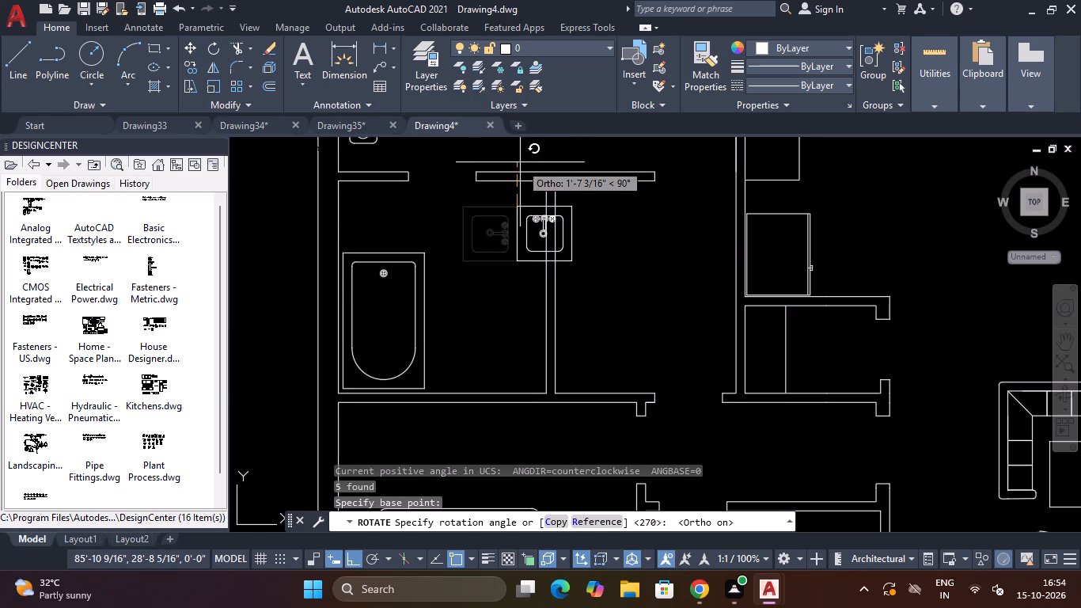
left_click(520, 162)
key("Escape")
Move the washbasin into the northeast corner of the west bathroom, just below the north wall, with Ortho off.
left_click(498, 199)
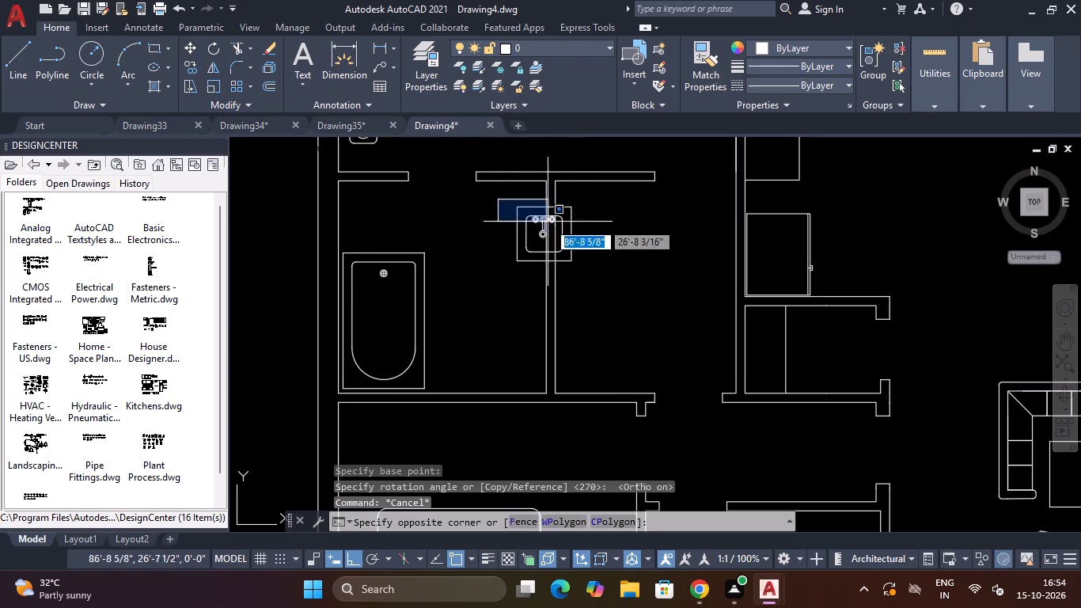
left_click(590, 271)
key("m")
key("space")
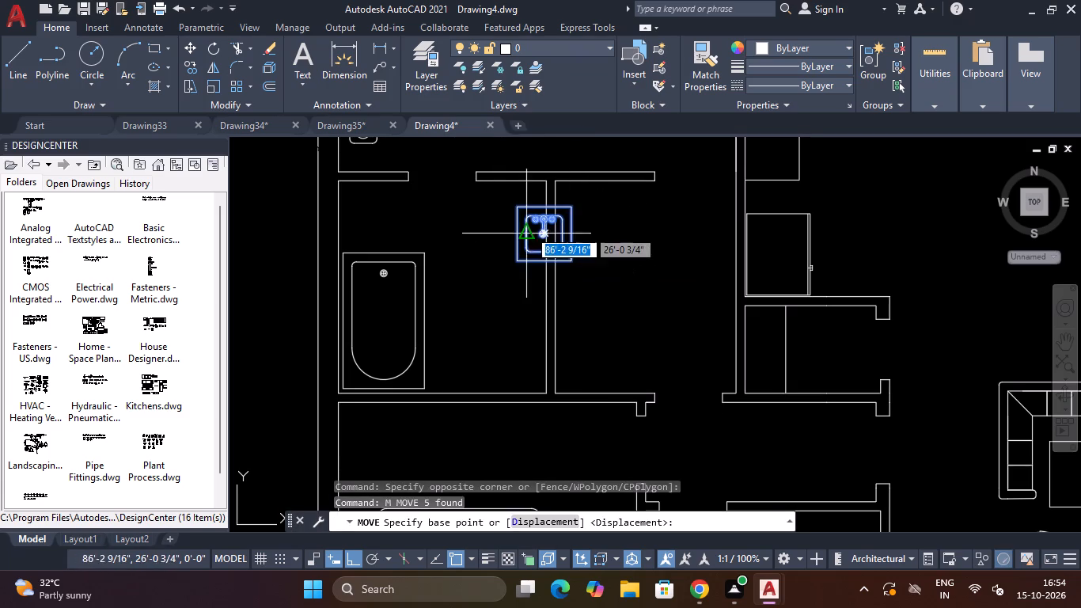
left_click(546, 235)
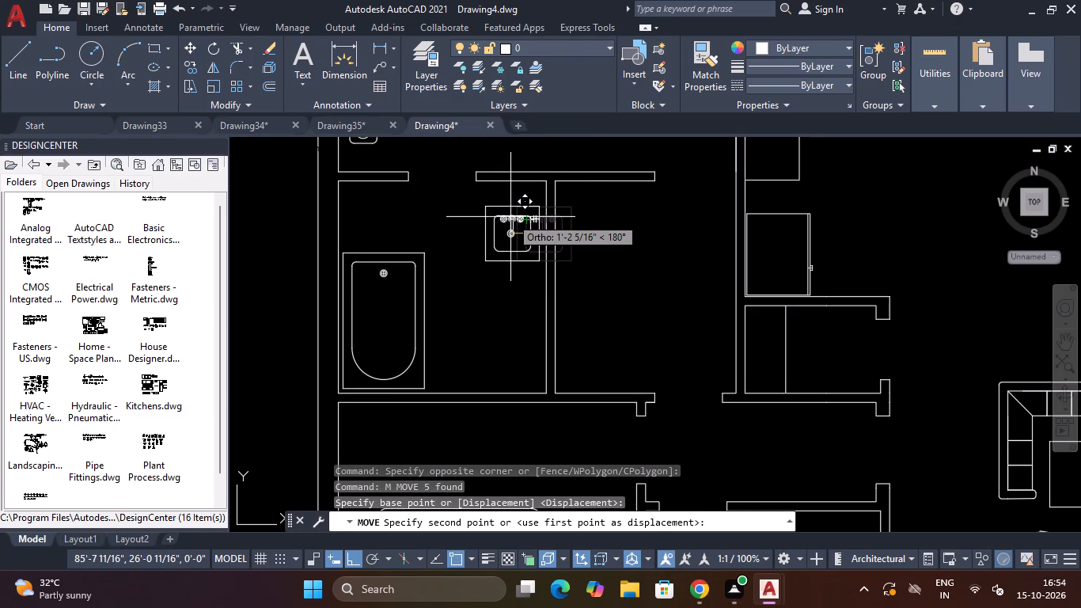
key("F8")
scroll(517, 212, "up", 3)
scroll(513, 212, "down", 2)
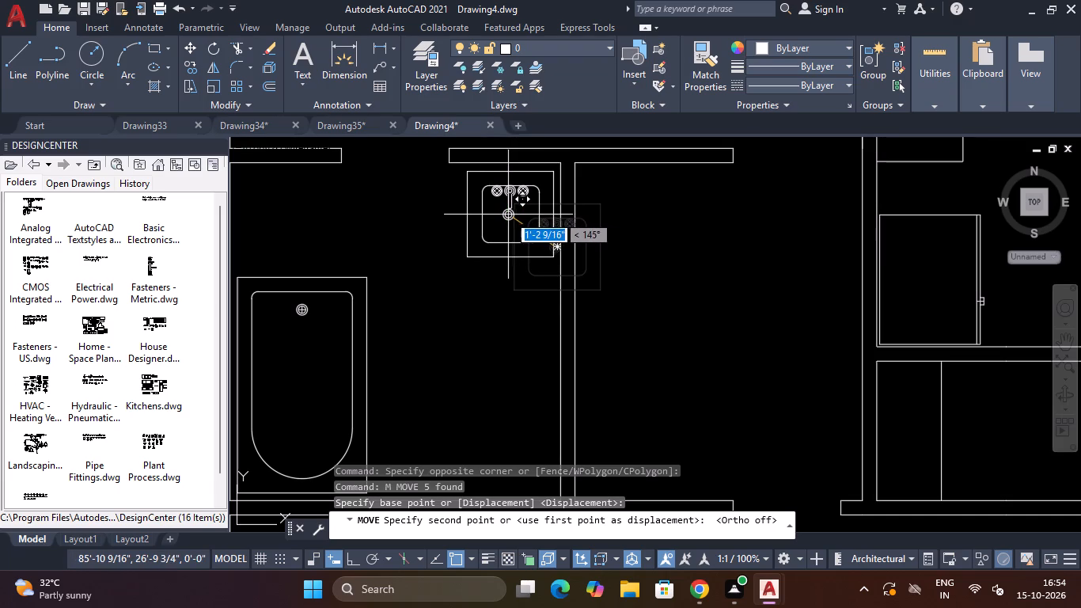
left_click(502, 210)
Rotate the toilet outside the plan 180° about its tank's northeast corner, with Ortho on.
scroll(504, 210, "down", 4)
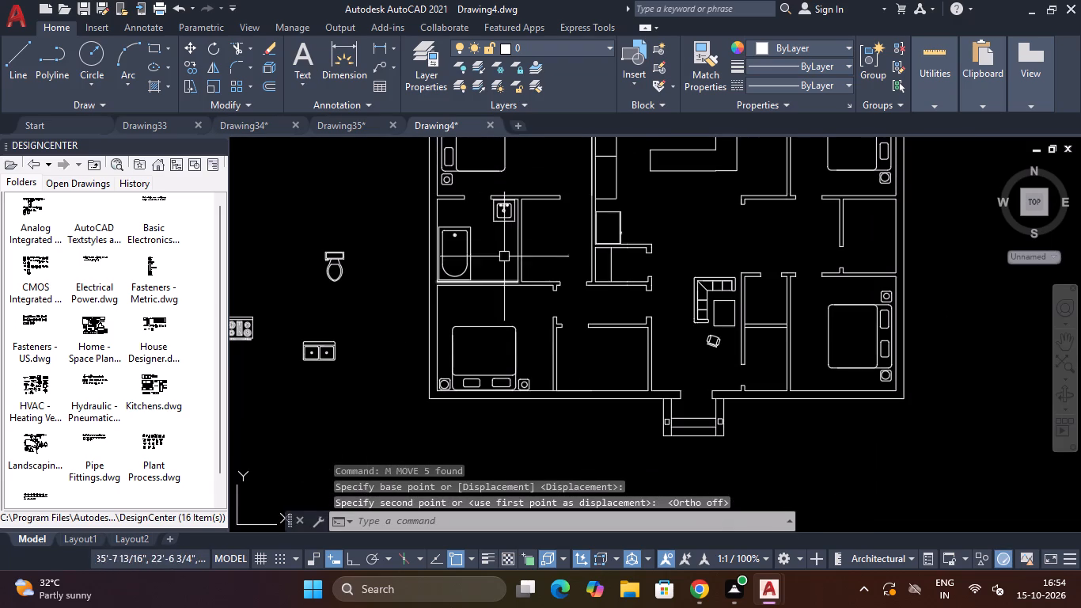
scroll(509, 244, "down", 1)
left_click(414, 231)
left_click(387, 277)
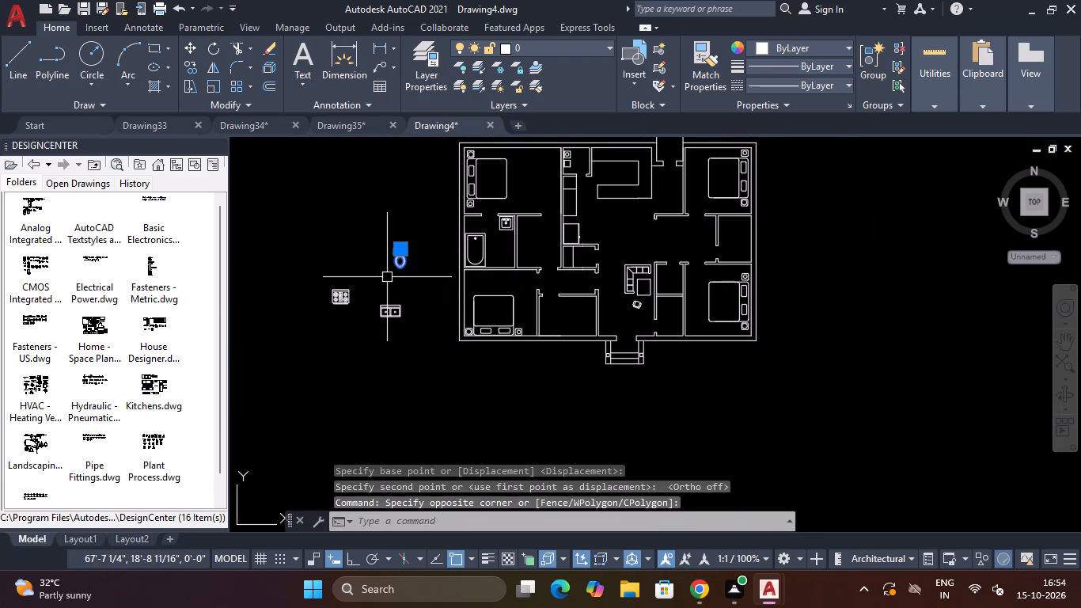
type("RO")
key("Return")
scroll(419, 236, "up", 2)
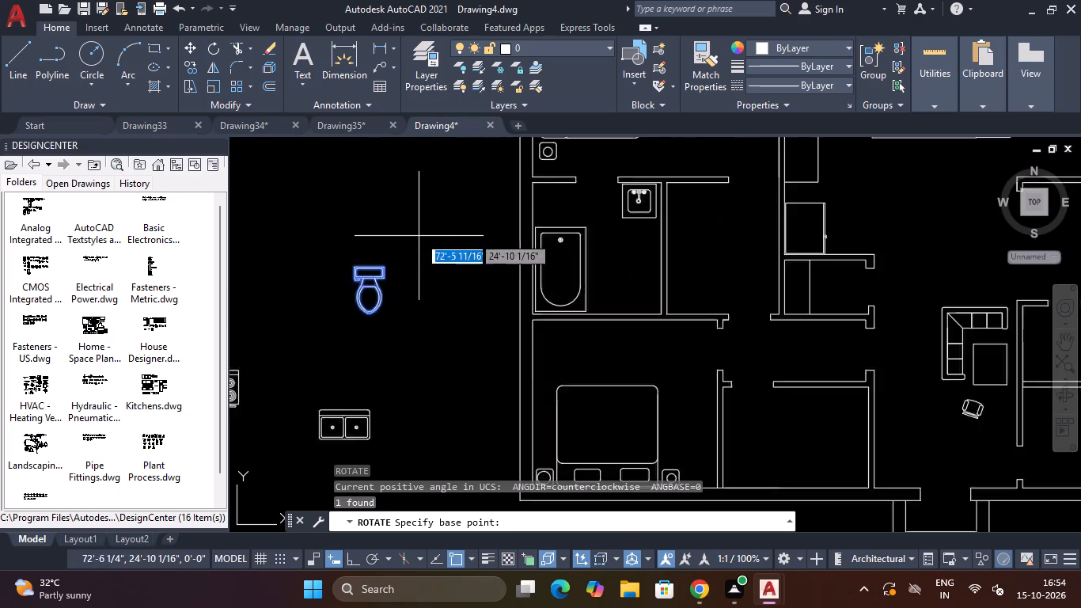
scroll(419, 236, "up", 2)
left_click(332, 313)
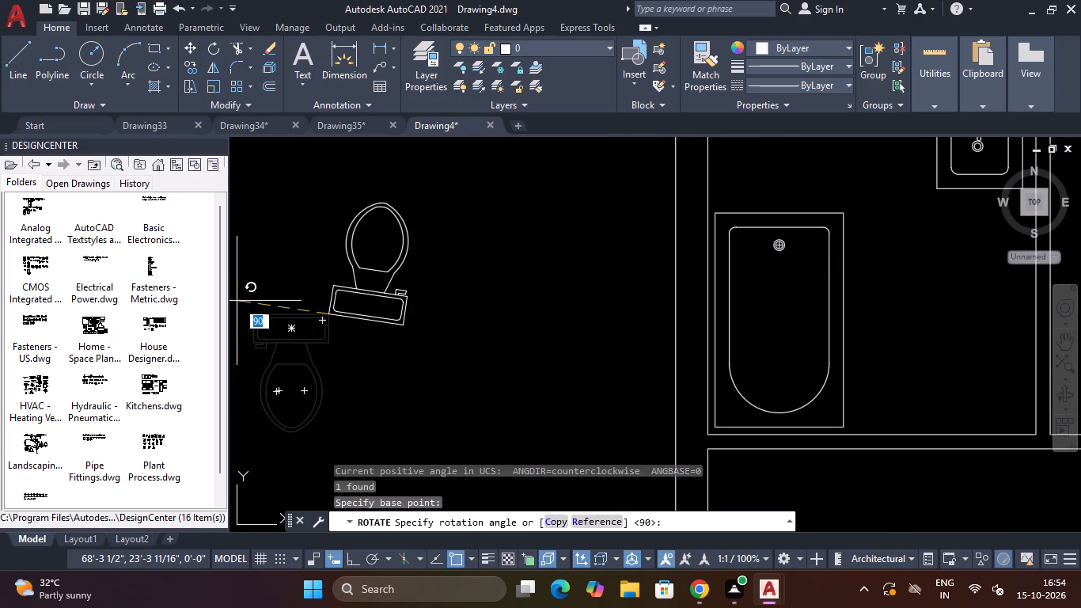
key("F8")
left_click(245, 310)
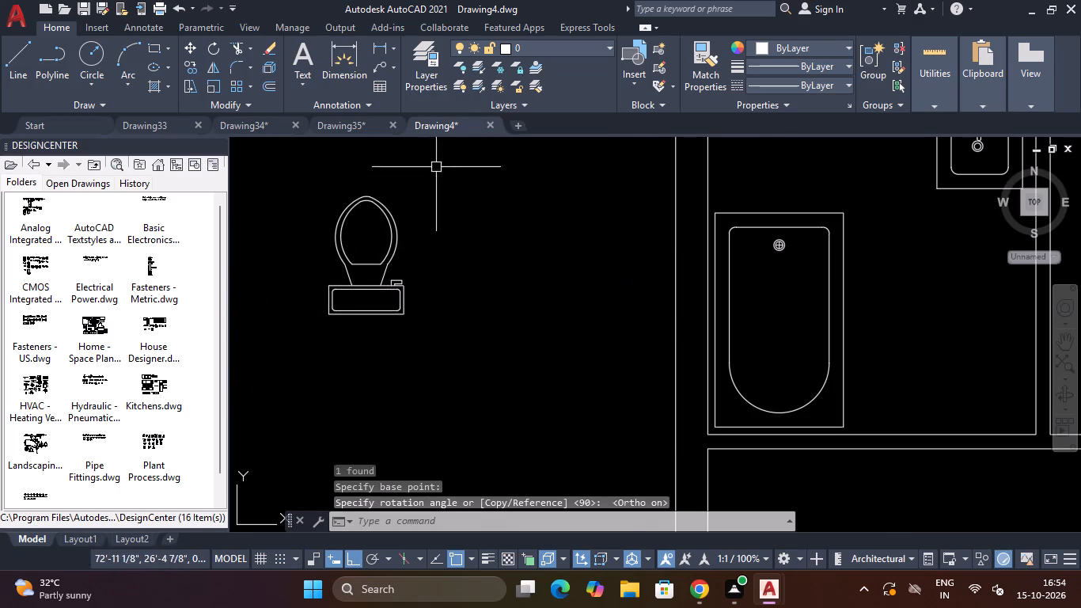
Copy the rotated toilet into the west bathroom, against the south wall east of the bathtub, with Ortho off.
left_click_drag(437, 166, 431, 193)
left_click(351, 349)
type("CO")
key("Return")
left_click(367, 304)
scroll(374, 306, "down", 4)
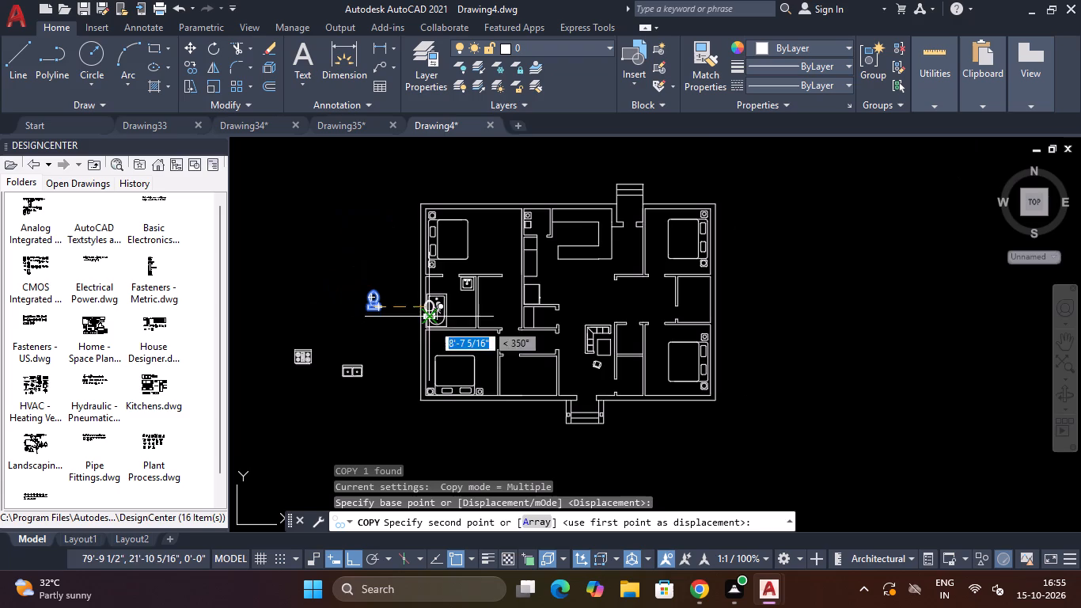
scroll(462, 329, "up", 2)
key("F8")
scroll(473, 321, "up", 3)
left_click(469, 305)
scroll(469, 298, "down", 5)
key("Escape")
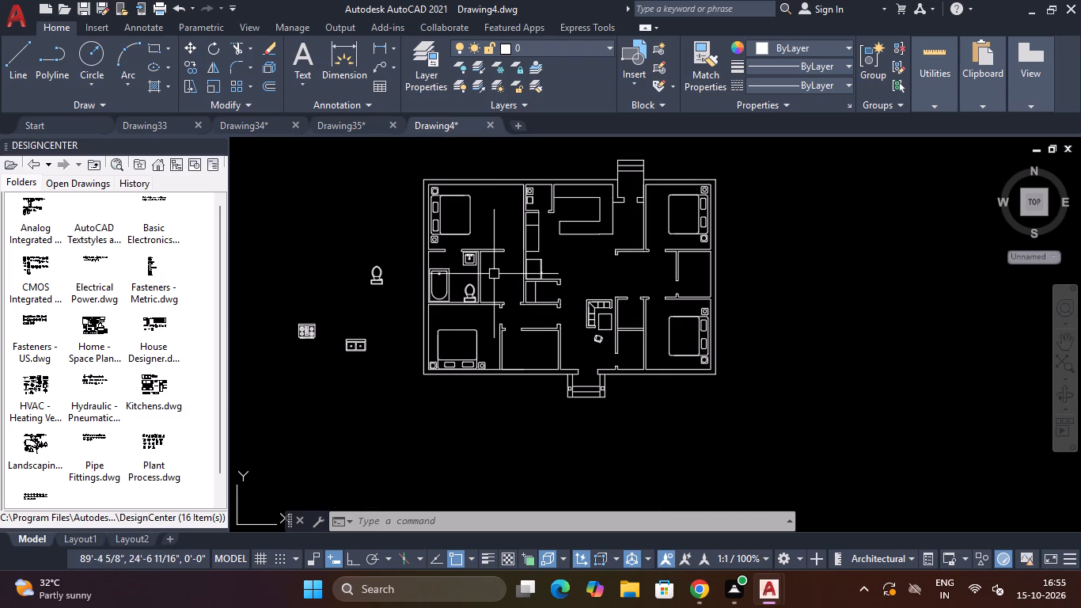
key("Escape")
key("Escape")
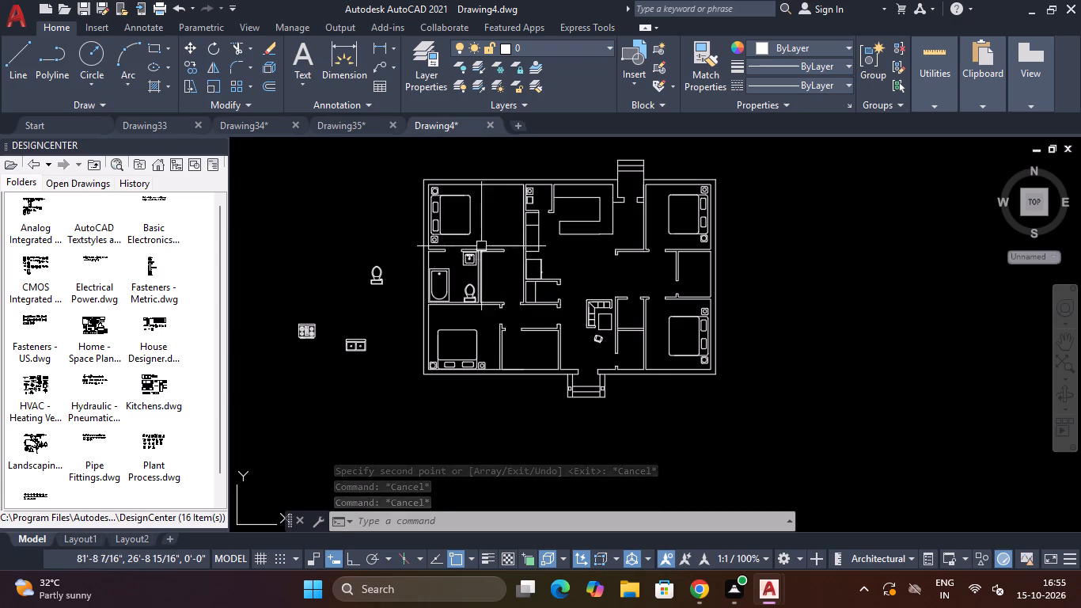
Copy the west bathroom's washbasin into the south bathroom, east of the southwest bedroom.
scroll(496, 241, "up", 3)
scroll(329, 273, "up", 5)
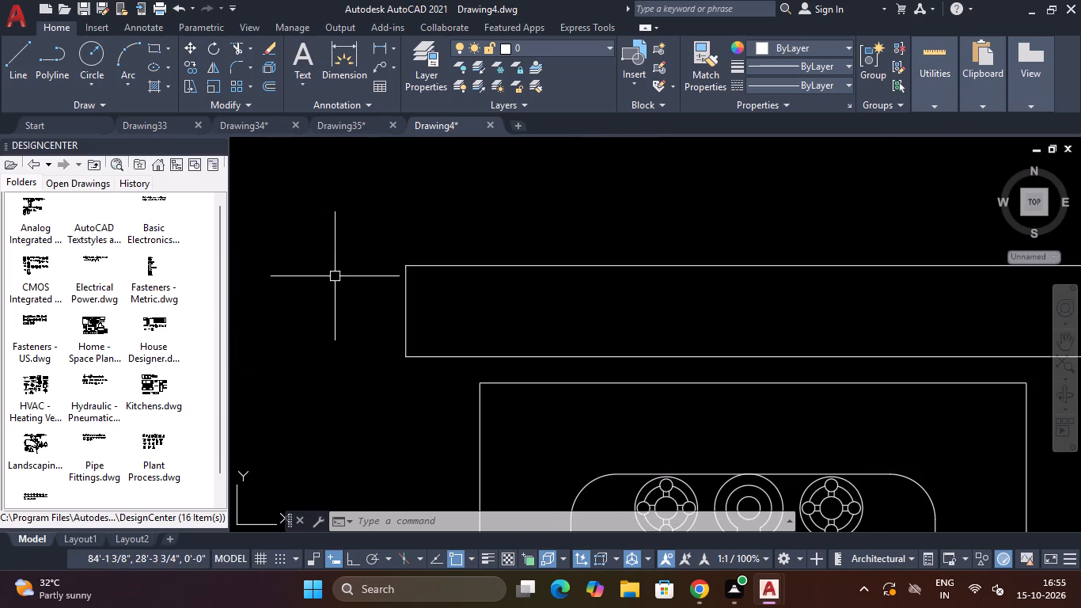
left_click(458, 327)
scroll(469, 327, "down", 3)
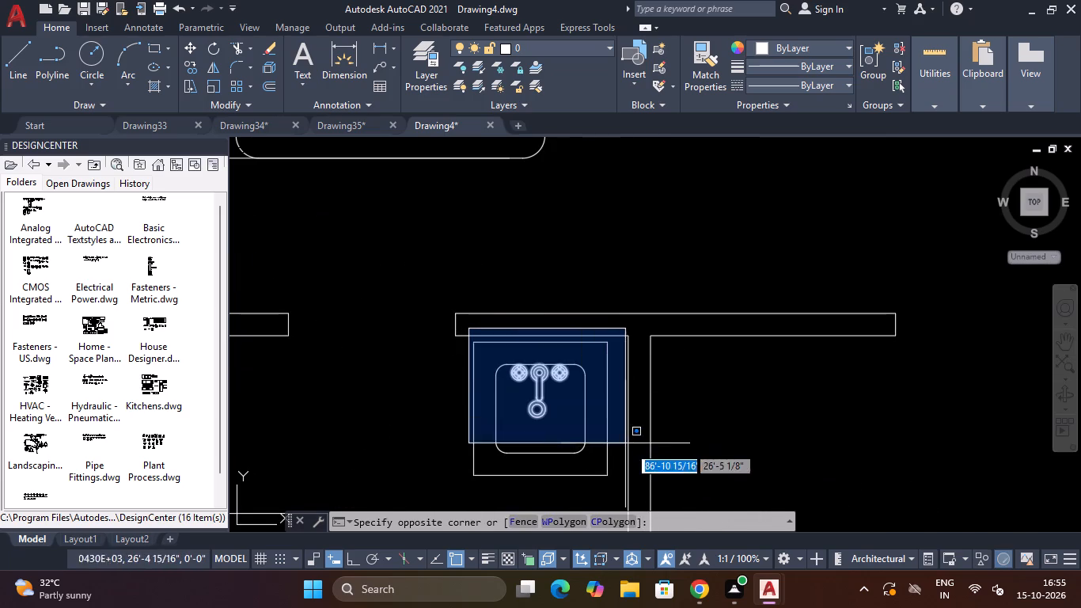
left_click(622, 487)
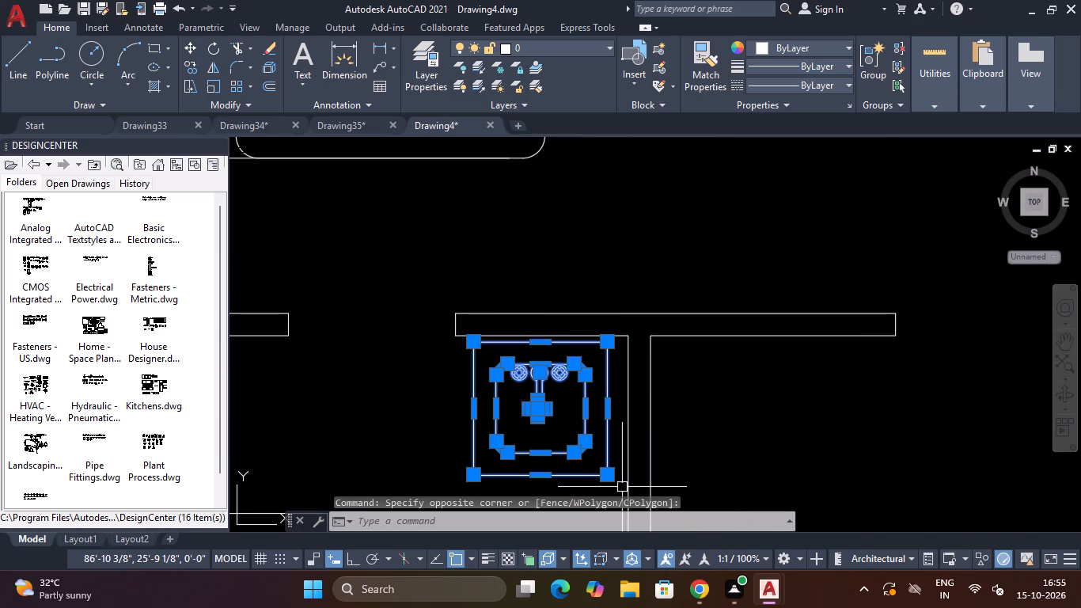
type("CO")
key("Return")
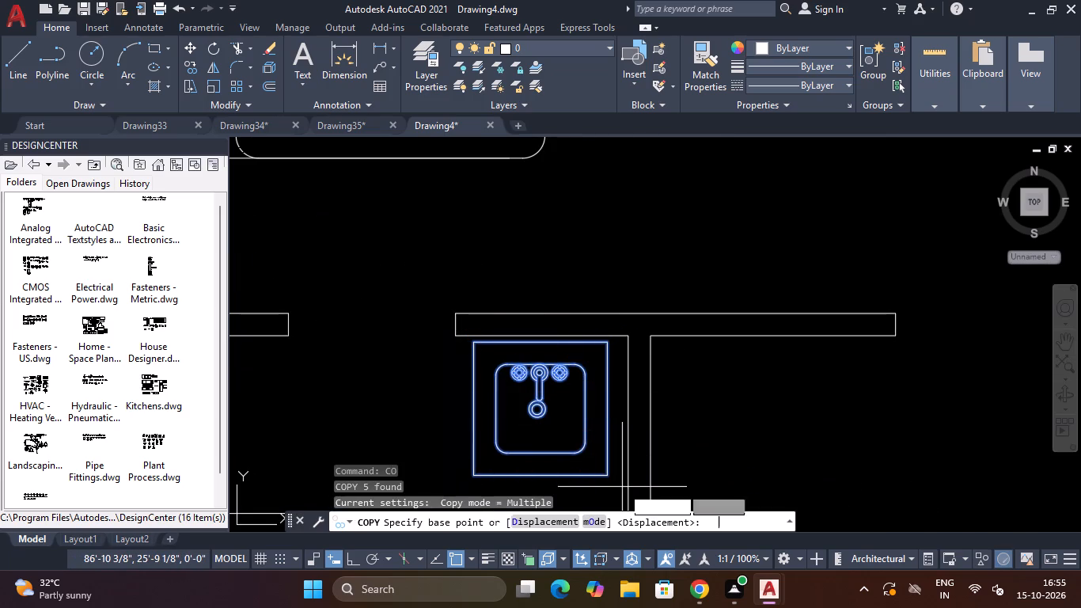
left_click(548, 420)
scroll(548, 420, "down", 9)
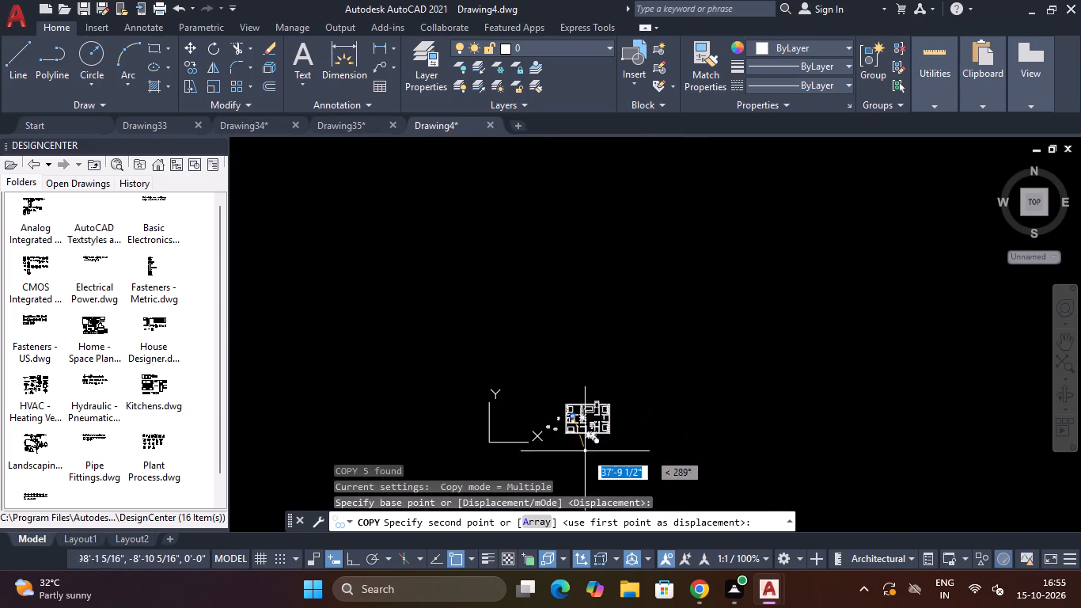
scroll(582, 450, "up", 5)
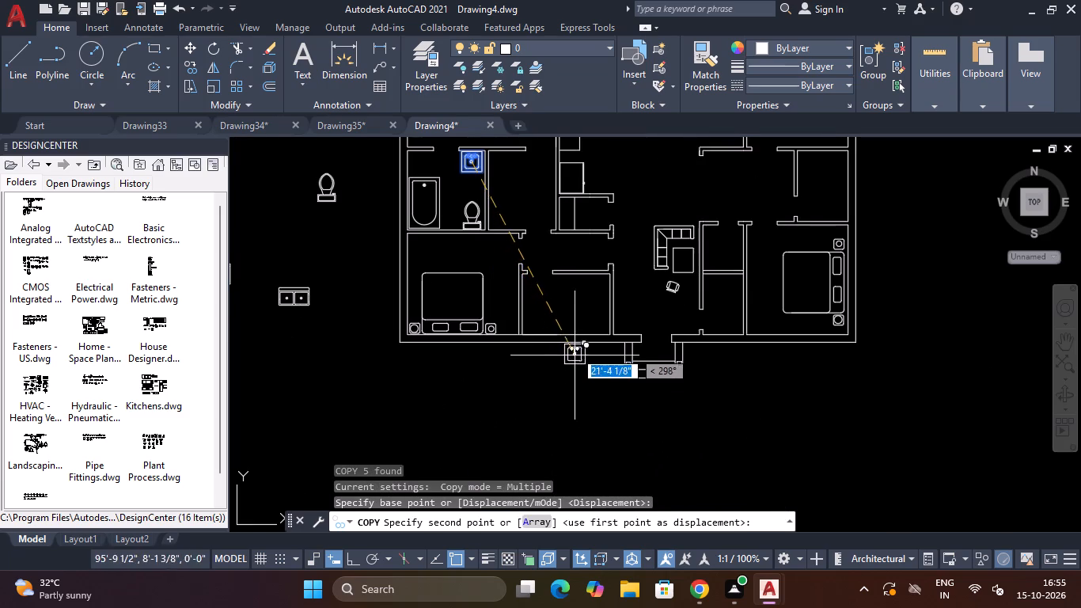
left_click(559, 313)
key("Escape")
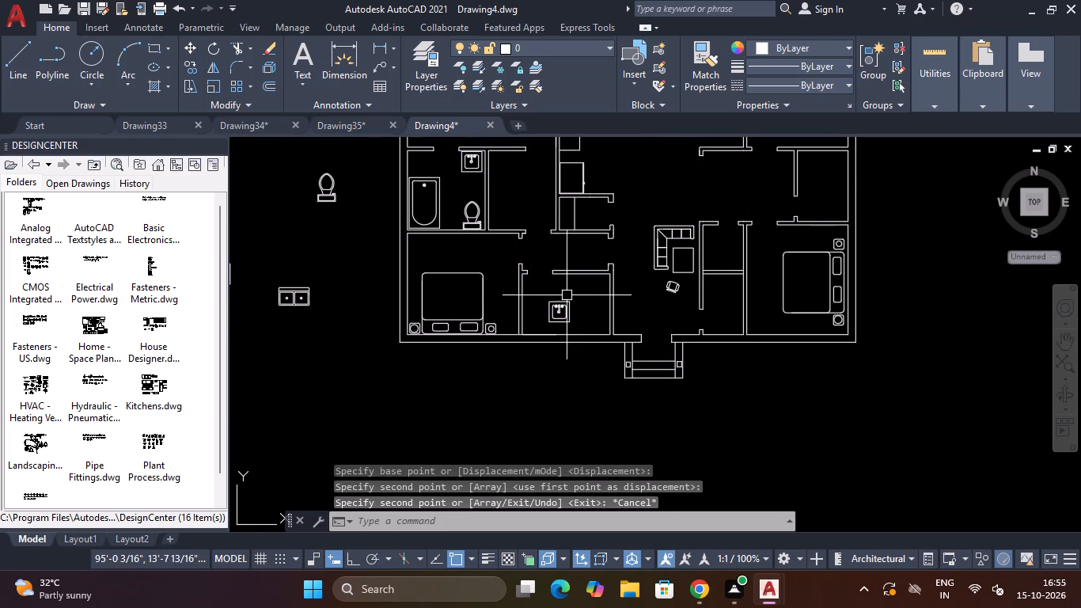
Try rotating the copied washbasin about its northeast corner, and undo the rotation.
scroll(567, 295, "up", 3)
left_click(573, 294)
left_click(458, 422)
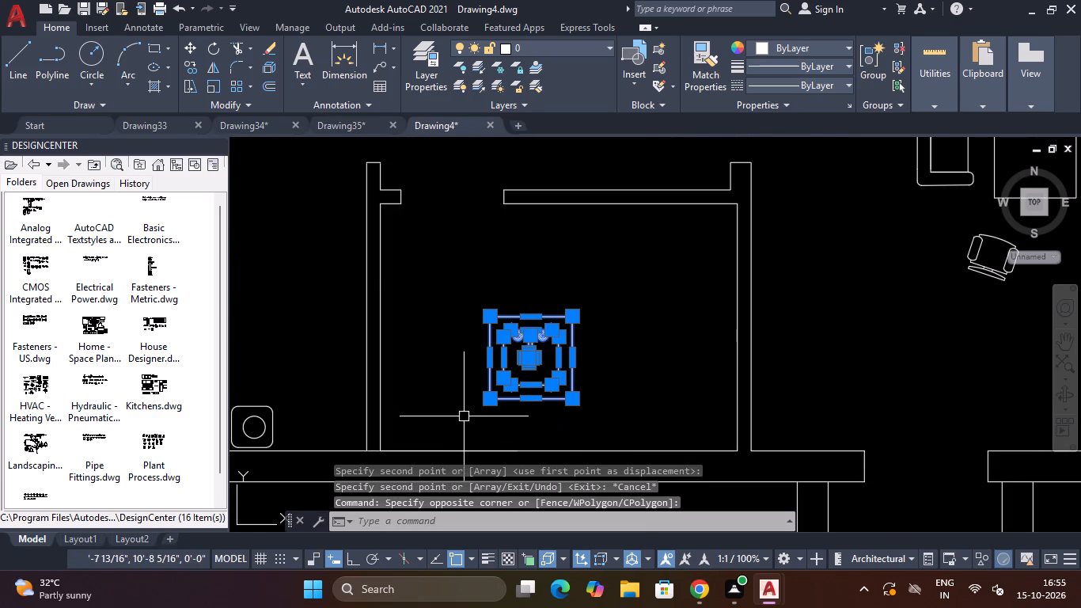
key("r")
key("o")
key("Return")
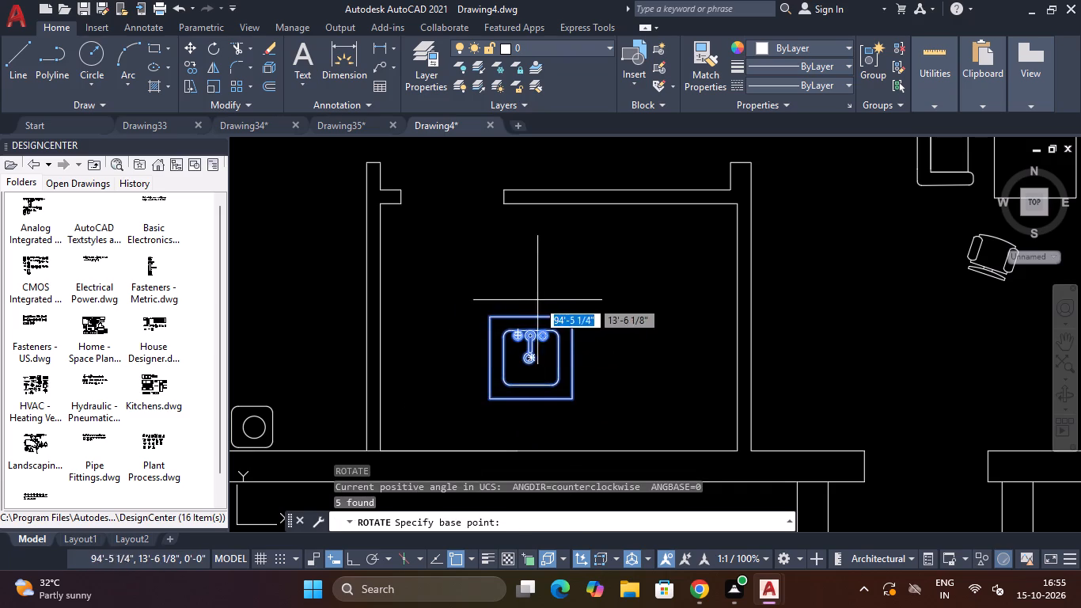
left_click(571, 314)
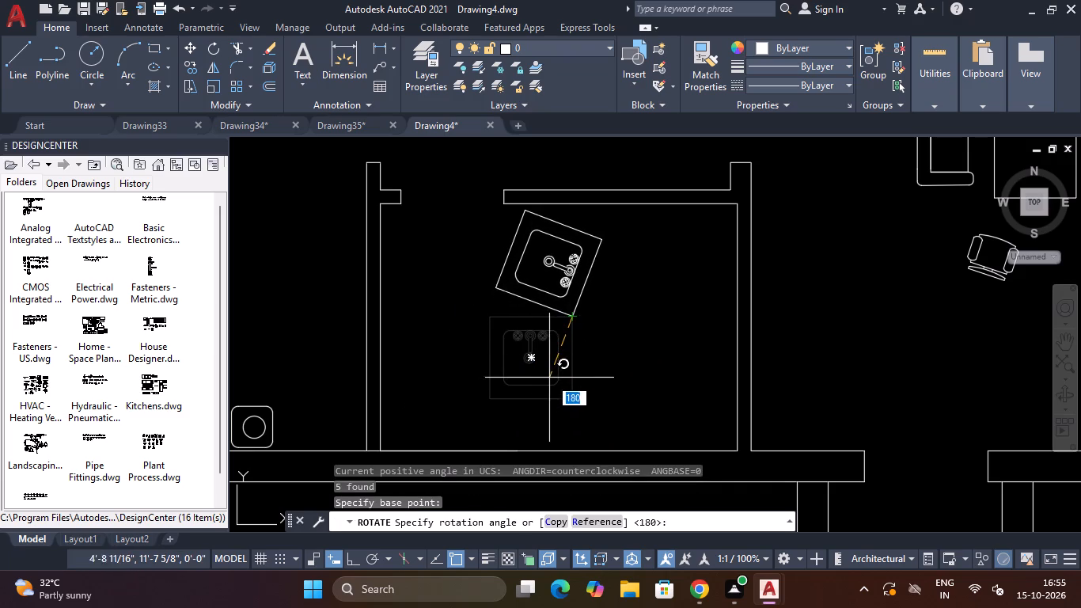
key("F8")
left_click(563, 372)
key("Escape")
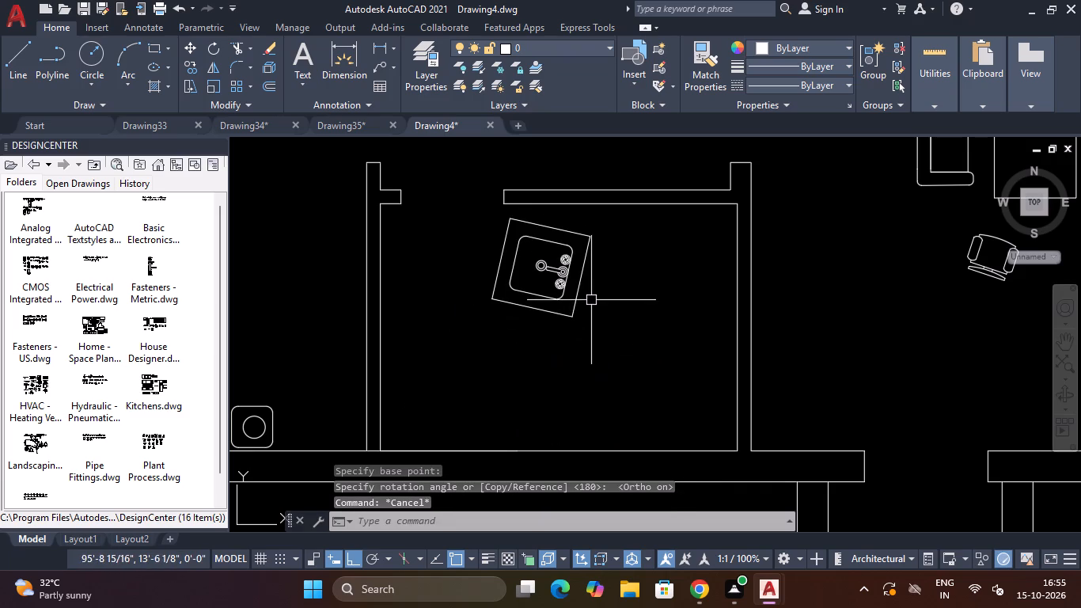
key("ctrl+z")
Rotate the south bathroom's washbasin 270° about its northeast corner, with Ortho on, so its taps face east.
left_click_drag(595, 272, 597, 280)
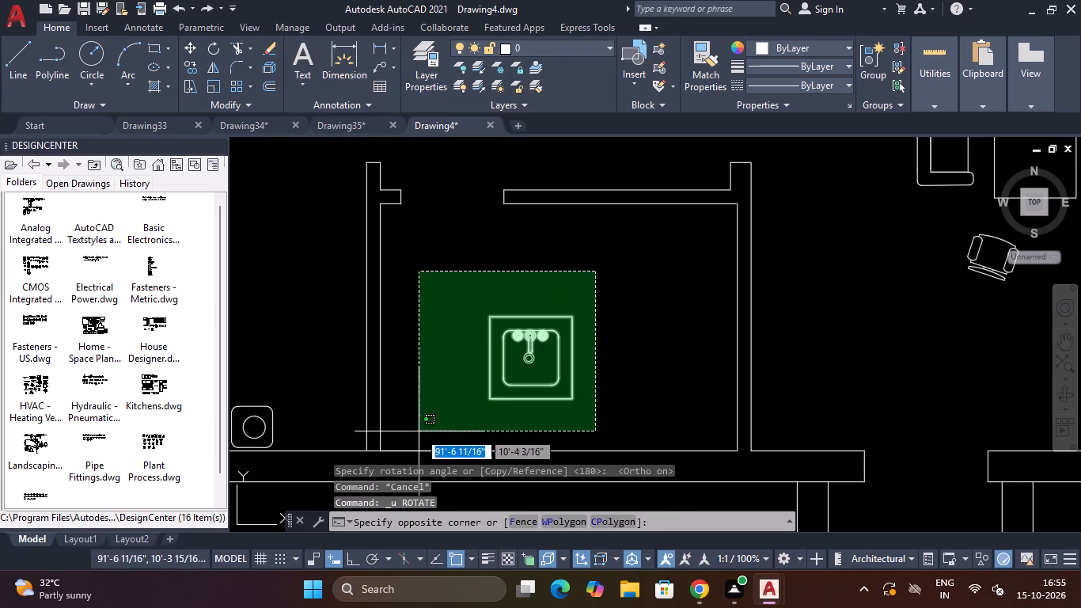
left_click(464, 398)
key("r")
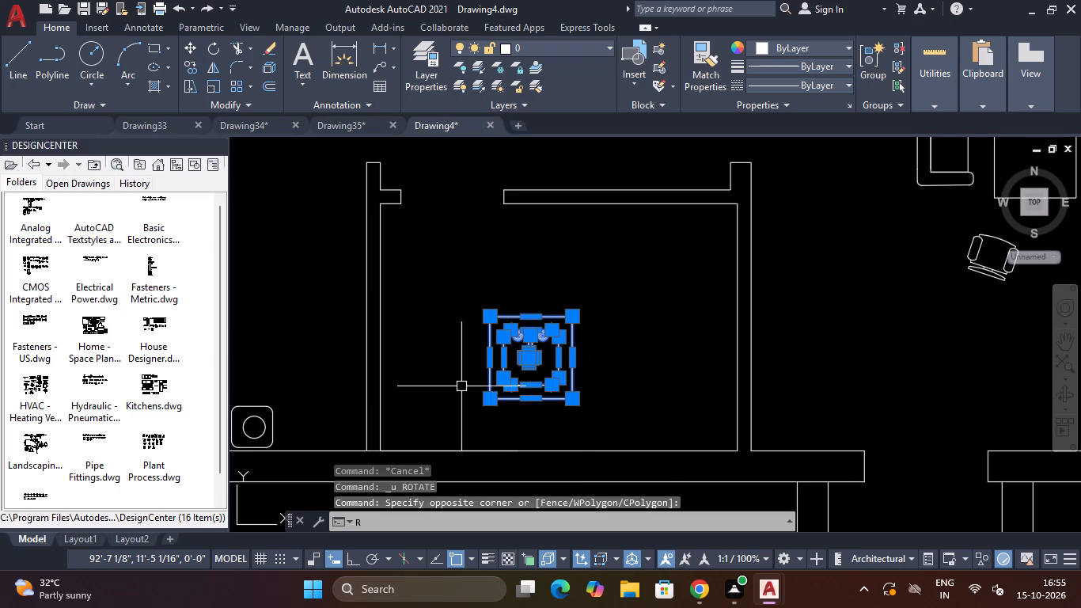
key("o")
key("Return")
left_click(575, 316)
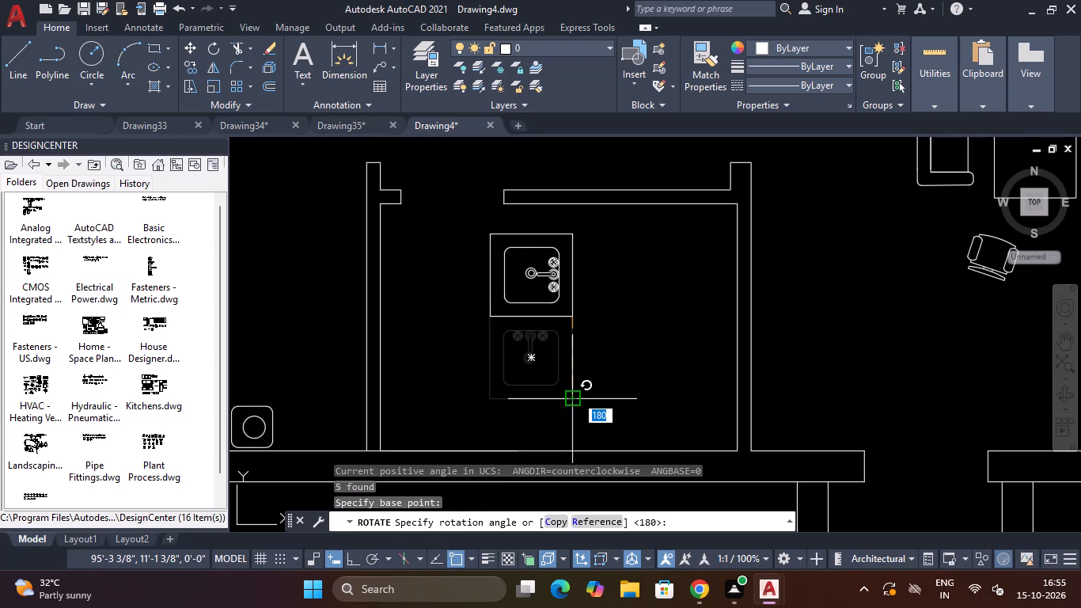
key("F8")
left_click(575, 420)
key("Escape")
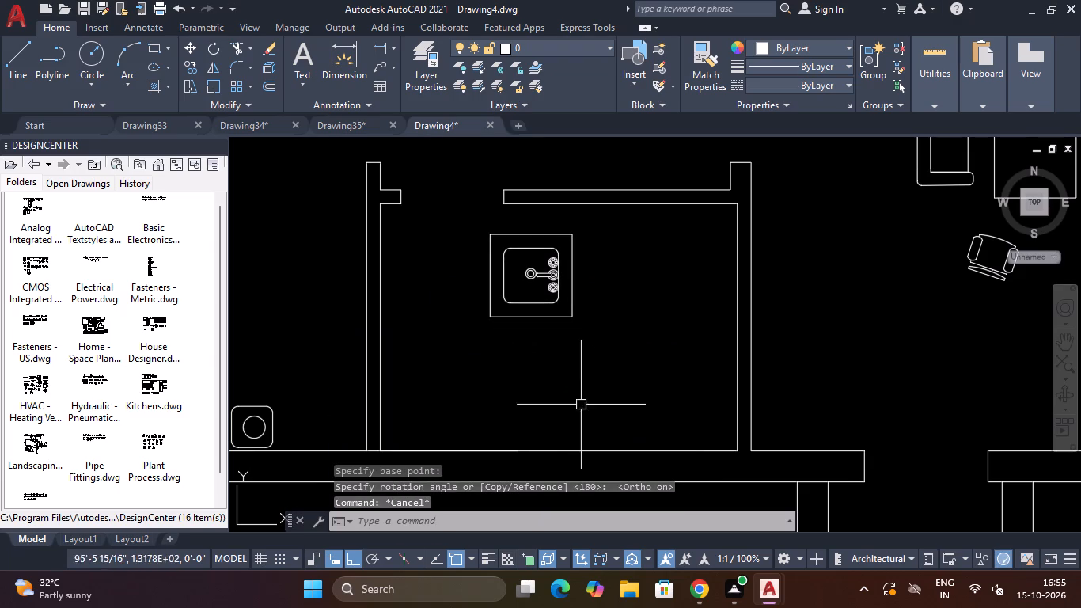
Move the rotated washbasin into the northeast corner of the south bathroom, just inside both walls, with Ortho off.
left_click(608, 230)
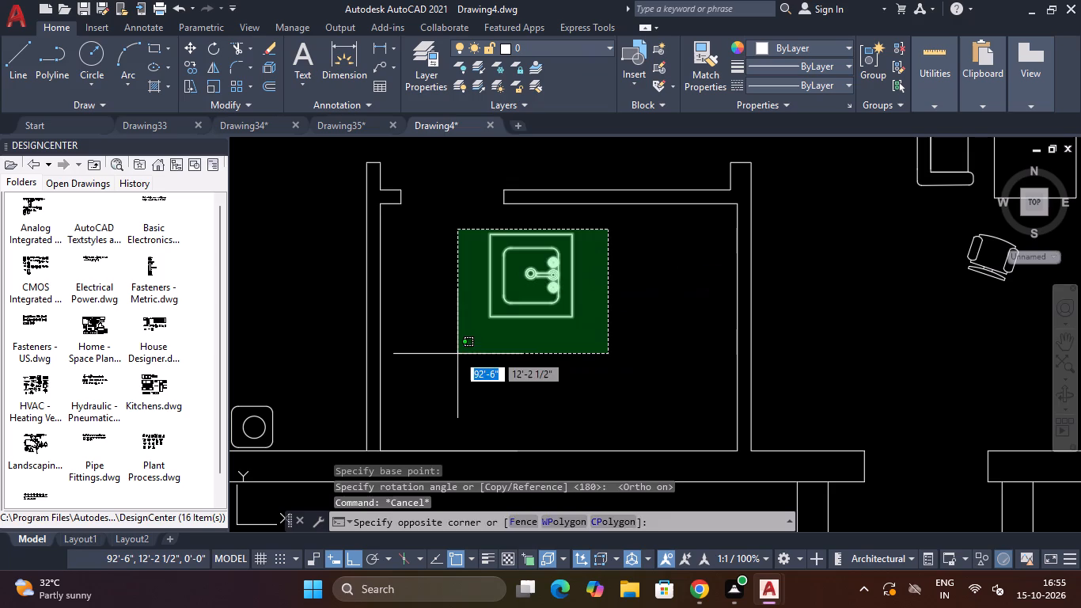
left_click(457, 354)
type("M")
key("space")
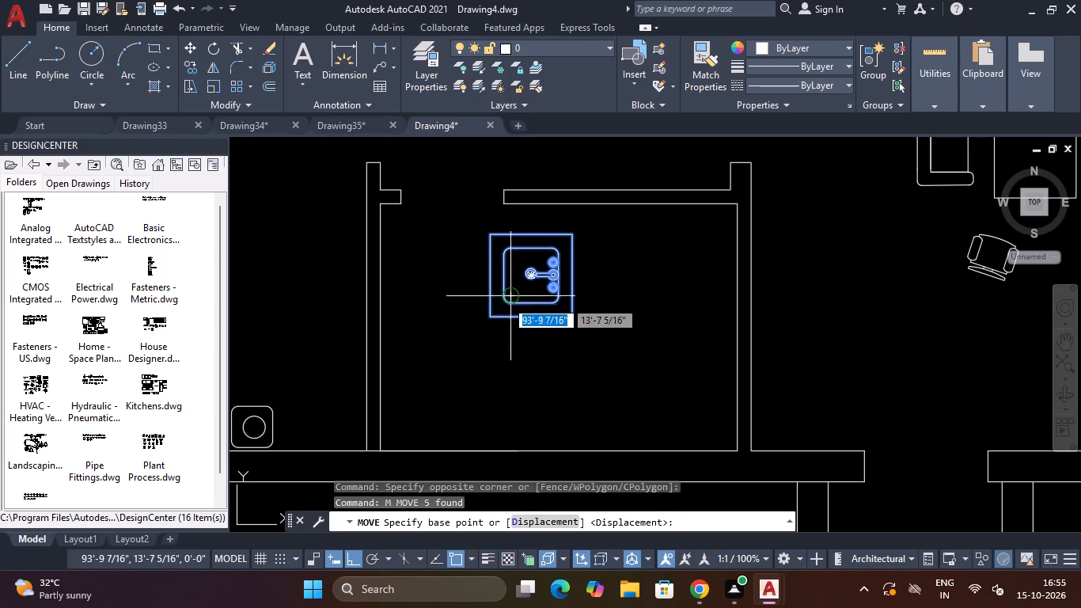
left_click(530, 272)
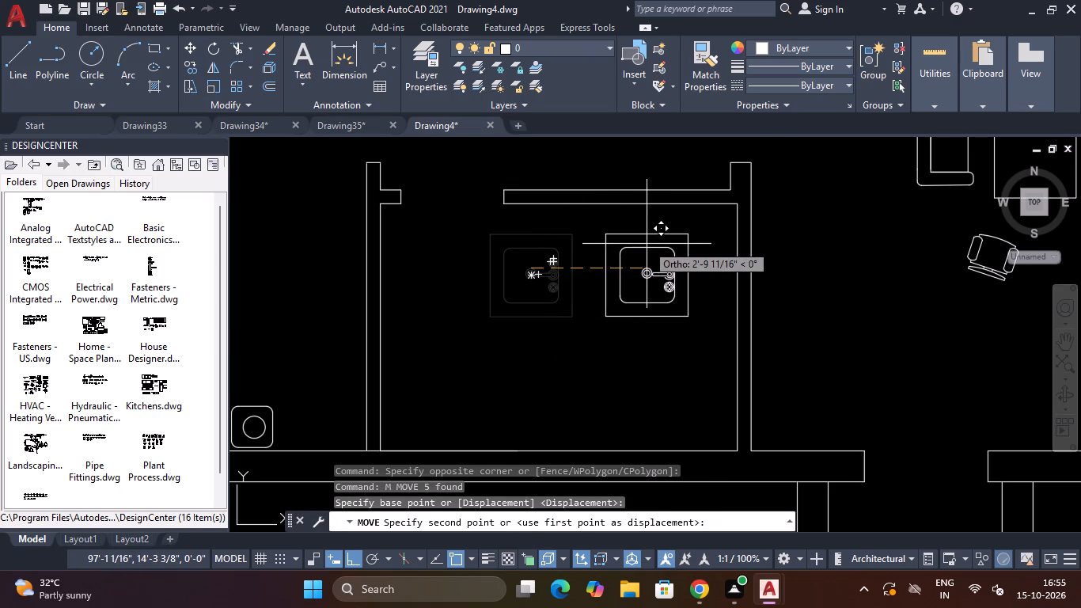
key("F8")
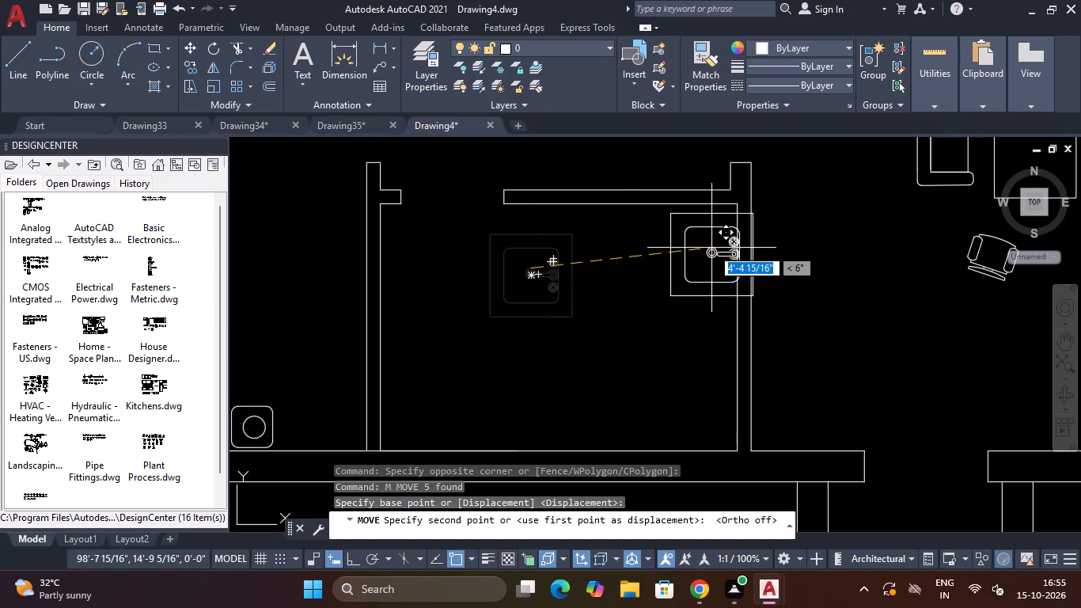
scroll(695, 242, "up", 2)
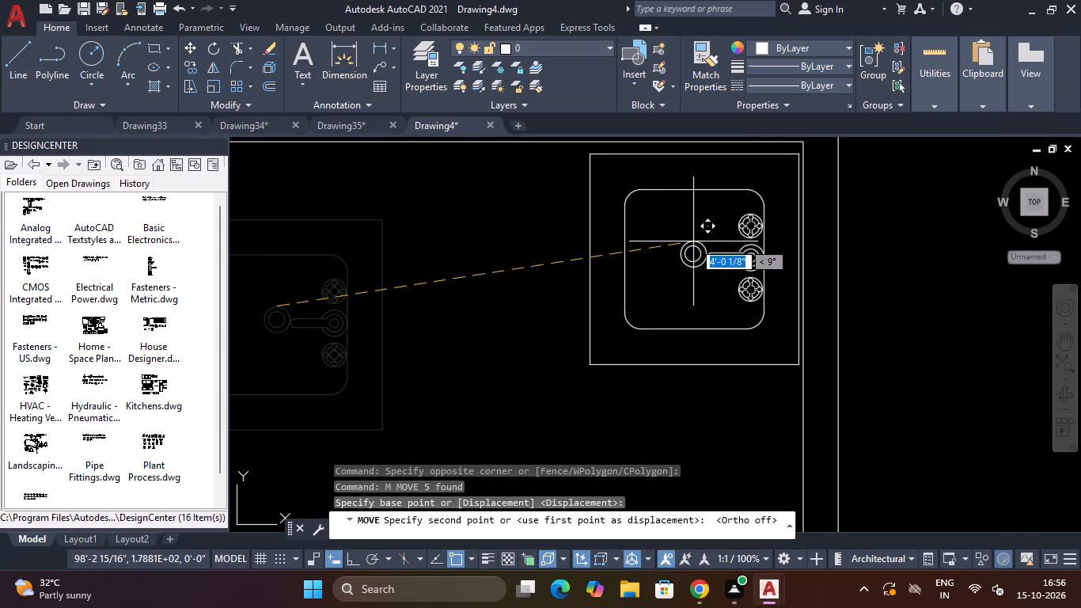
left_click(690, 241)
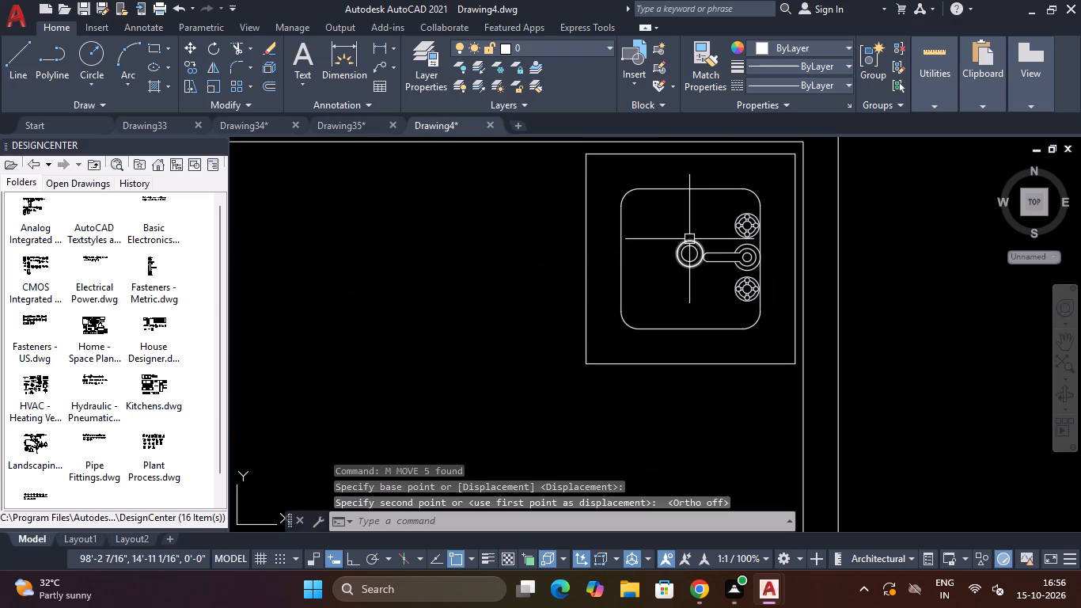
Rotate the toilet outside the plan 90° counterclockwise about its tank's northeast corner, with Ortho on.
scroll(687, 239, "down", 6)
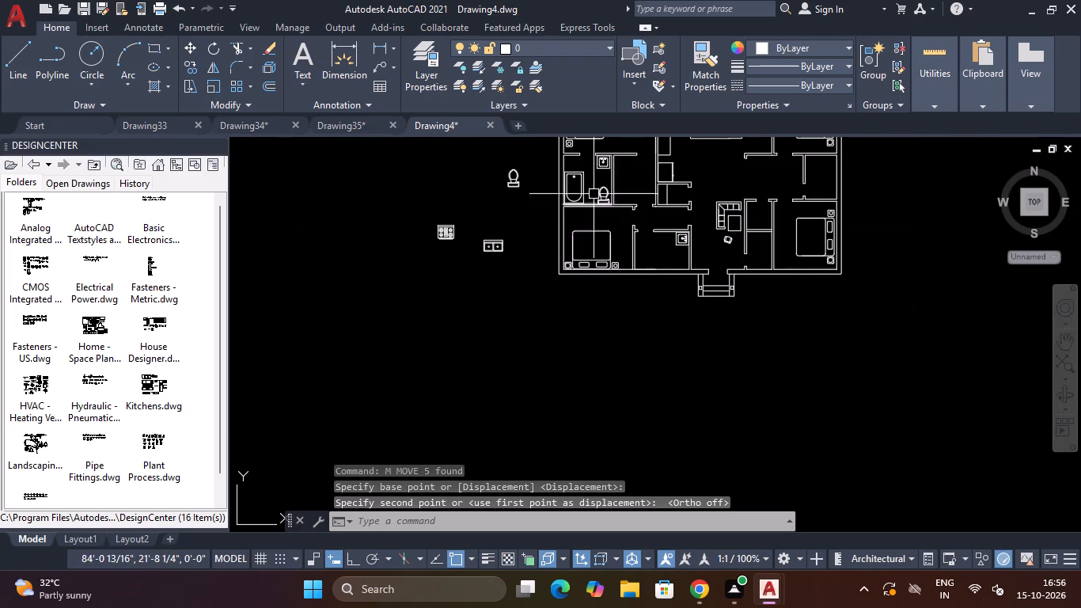
scroll(596, 188, "up", 1)
left_click(501, 161)
left_click(448, 215)
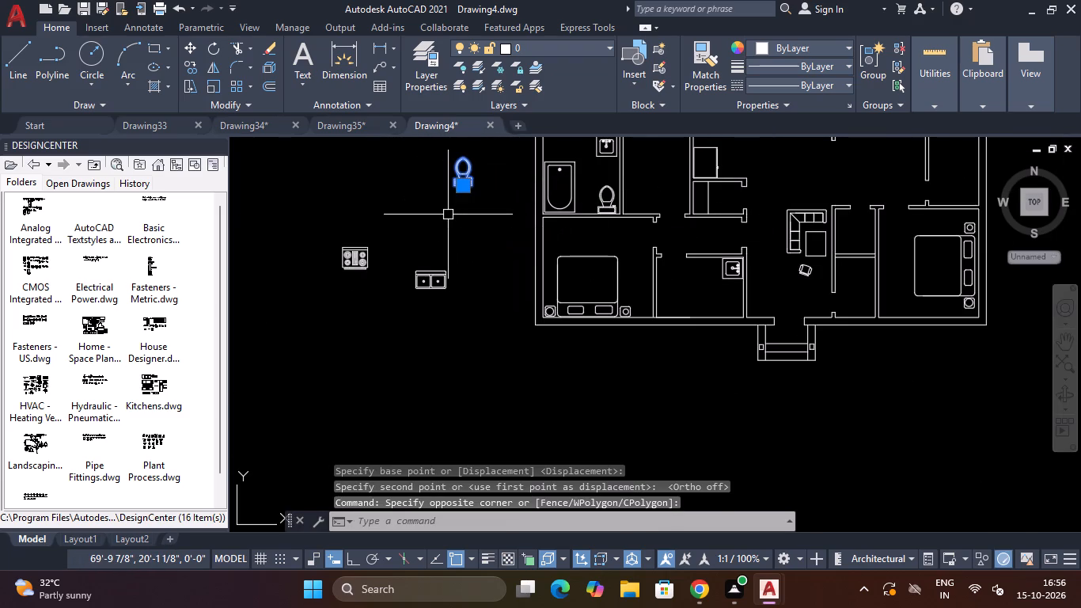
type("RO")
key("Return")
scroll(473, 185, "up", 3)
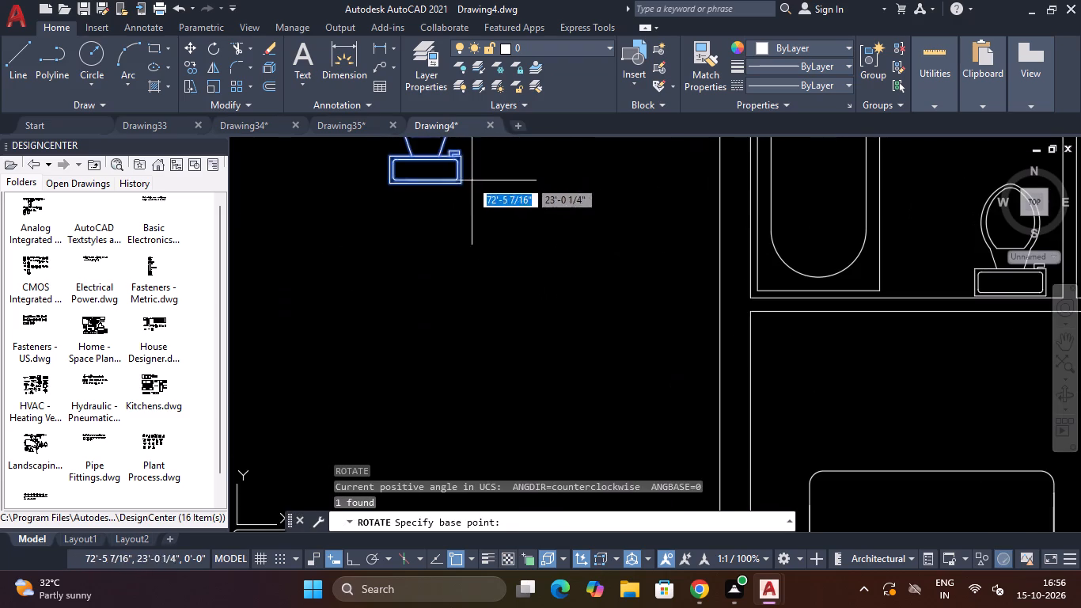
left_click(459, 155)
scroll(459, 165, "down", 4)
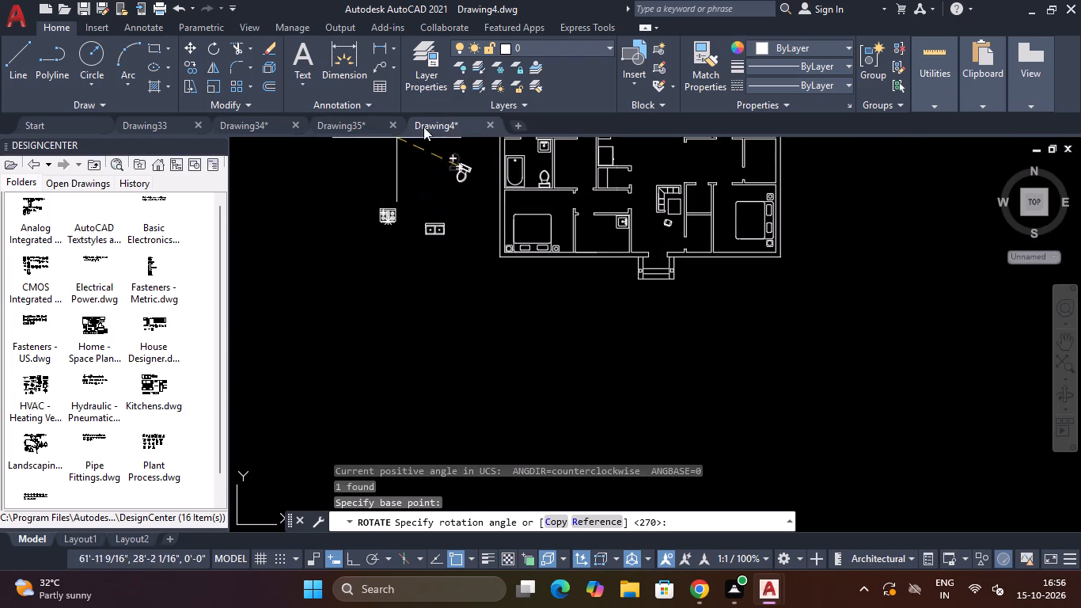
scroll(464, 155, "up", 2)
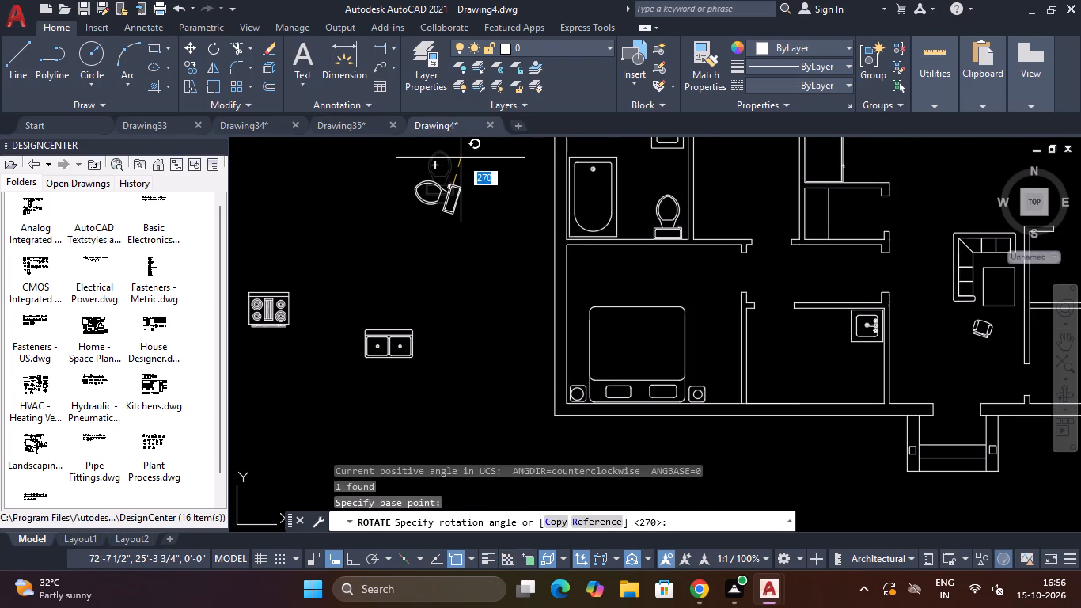
key("F8")
left_click(459, 163)
key("Escape")
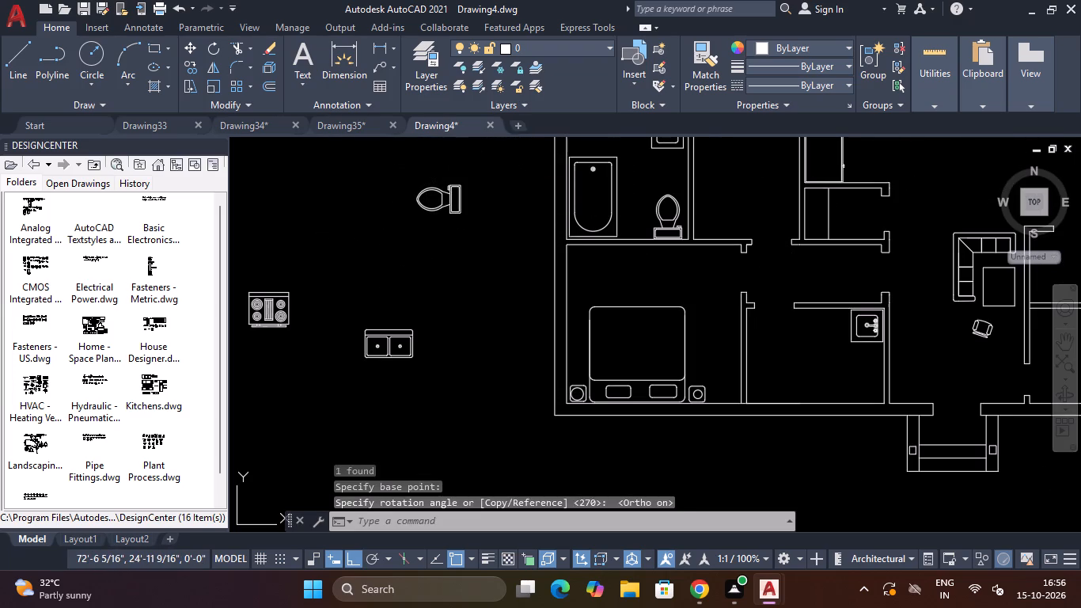
Move the rotated toilet into the south bathroom, beside the east wall and south of the washbasin, with Ortho off.
left_click(474, 169)
left_click(444, 218)
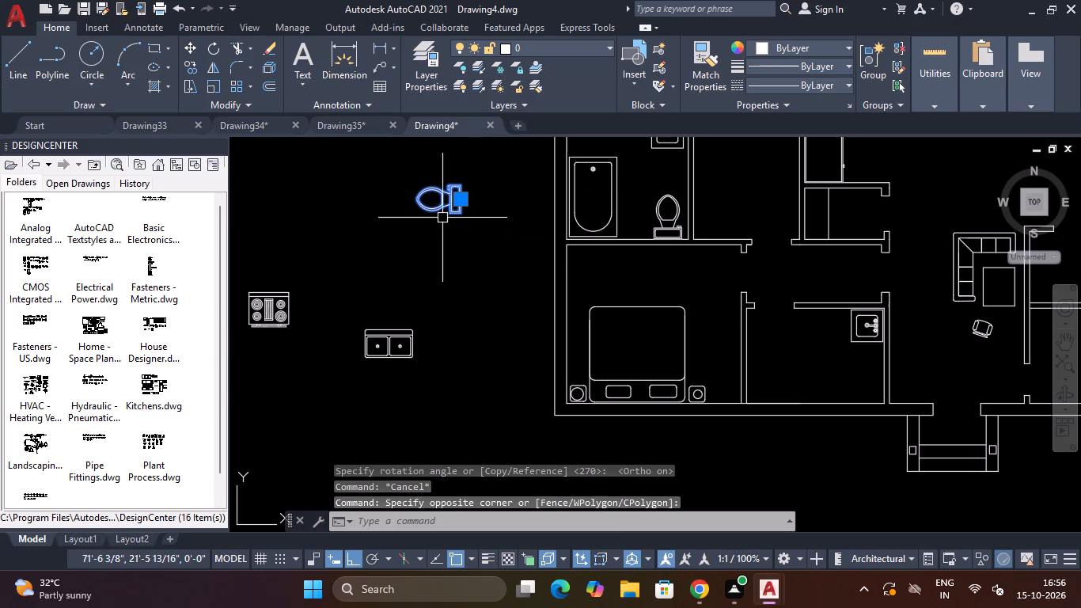
key("m")
key("space")
left_click(449, 203)
scroll(452, 211, "down", 3)
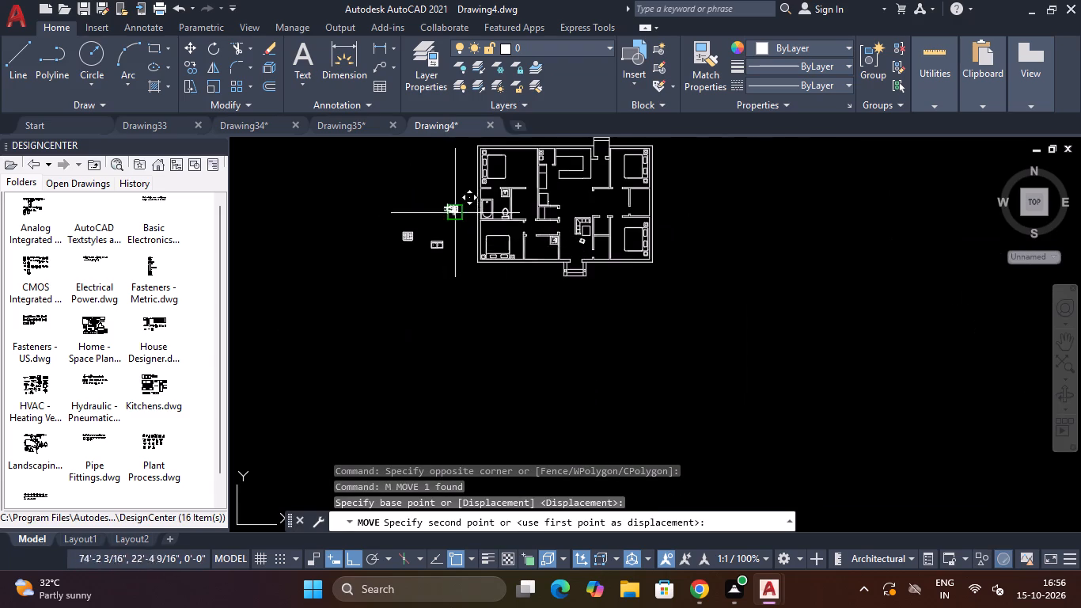
key("F7")
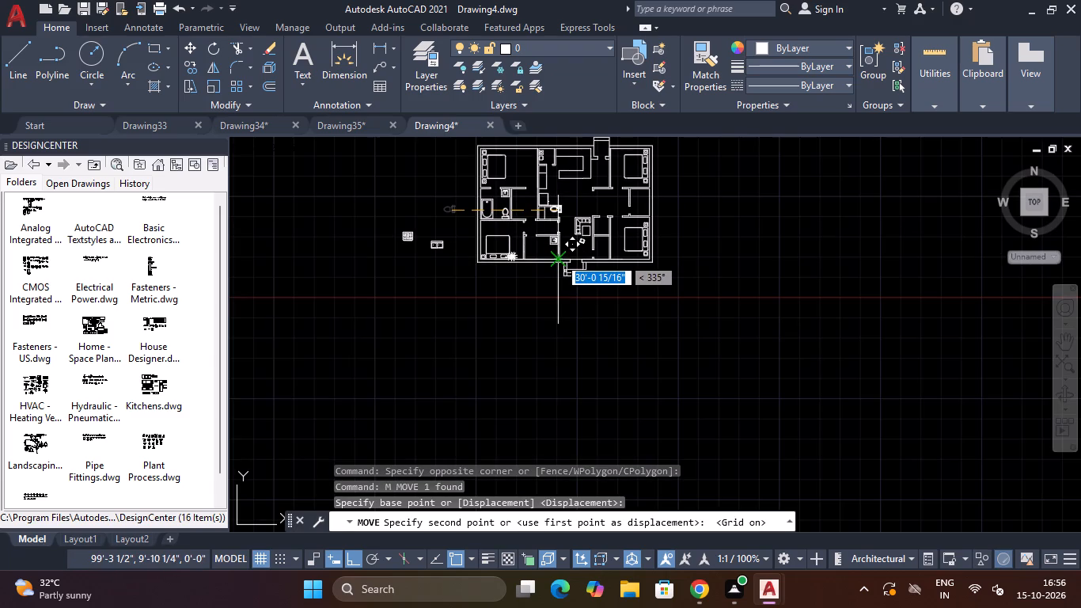
key("F7")
key("F8")
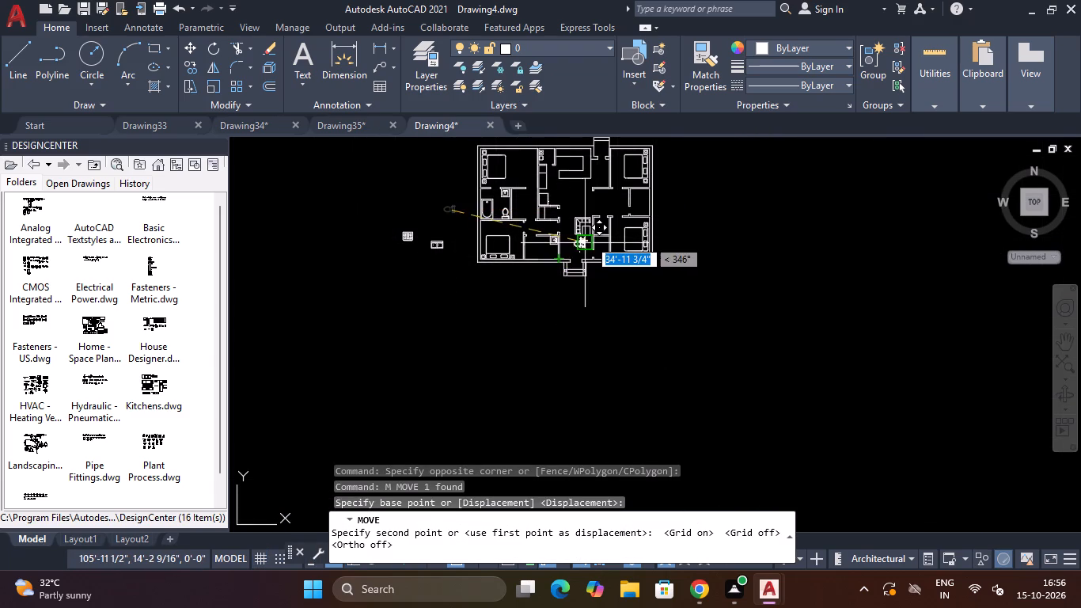
scroll(590, 239, "up", 3)
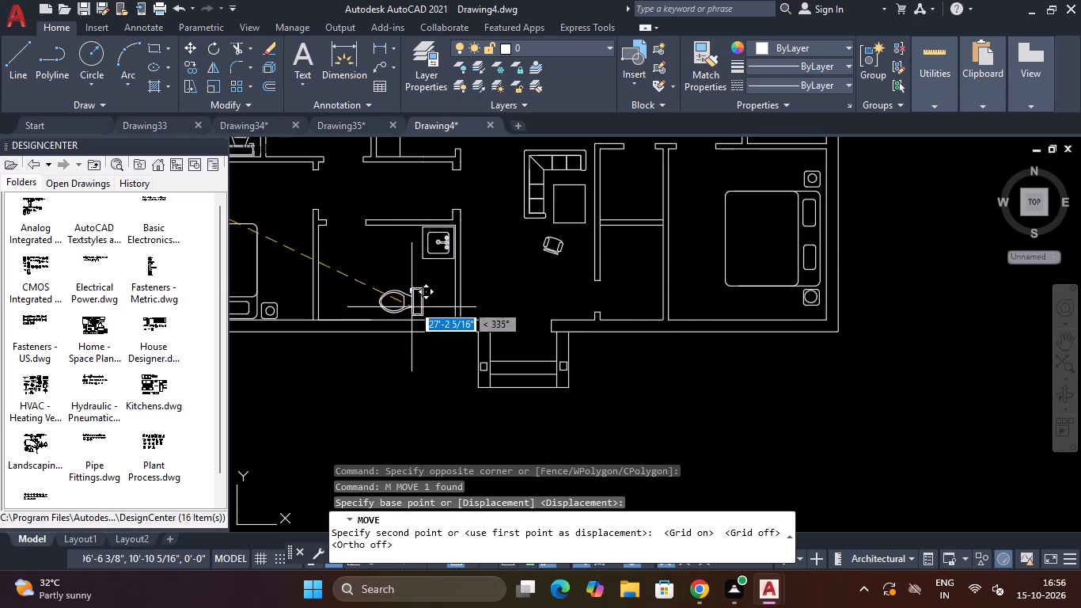
scroll(418, 299, "up", 2)
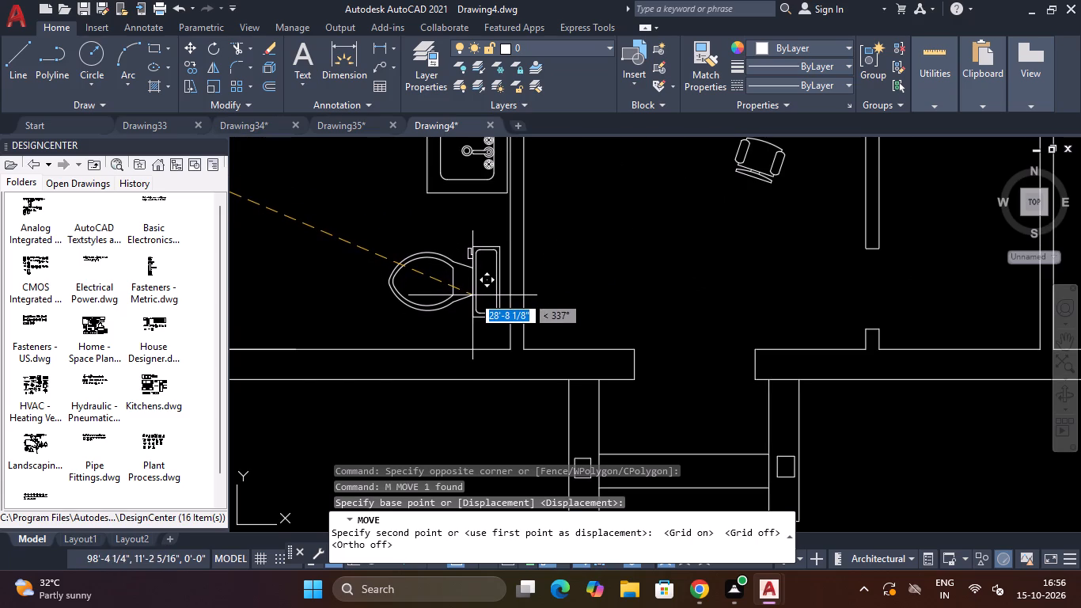
left_click(477, 287)
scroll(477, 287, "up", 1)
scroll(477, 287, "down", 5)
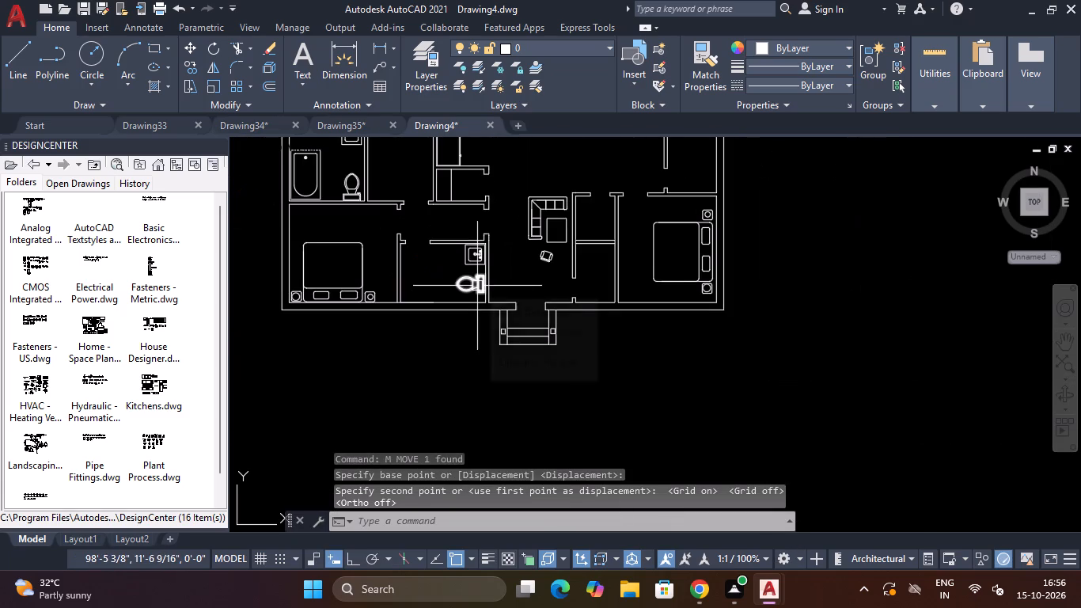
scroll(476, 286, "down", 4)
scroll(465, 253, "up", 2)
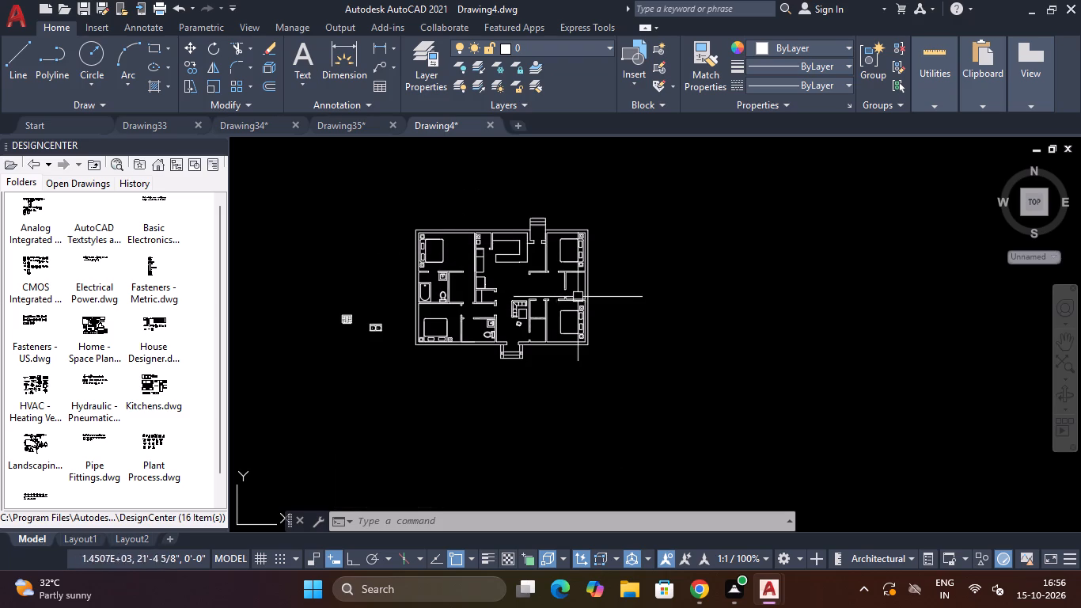
Draw a 2'-6" by 7' rectangle along the east wall of the east bathroom, from its northeast corner to the south wall.
scroll(578, 292, "up", 4)
type("RE")
type("C")
key("space")
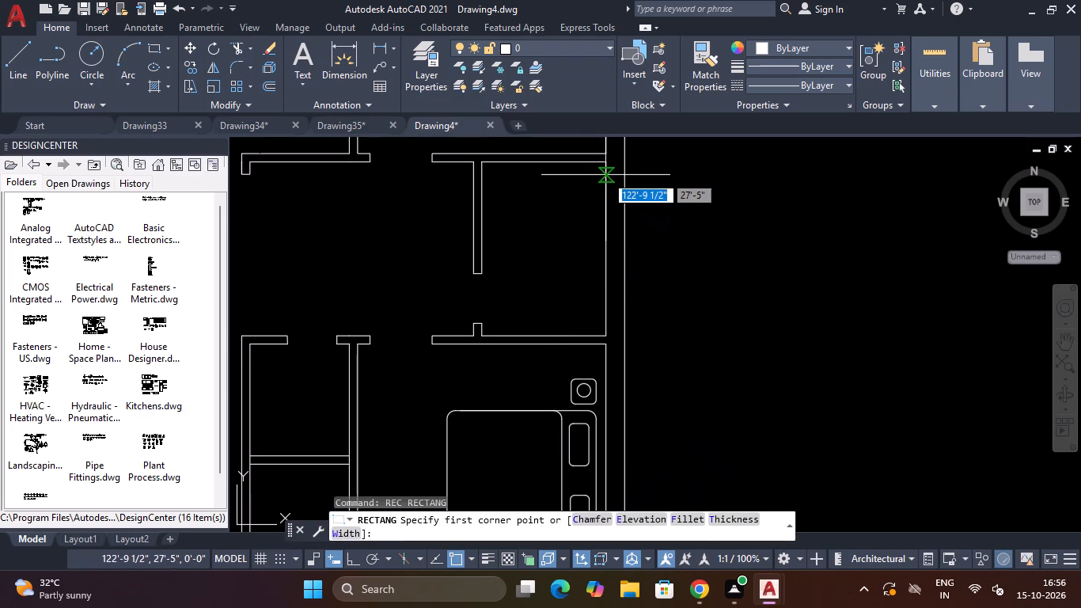
left_click(601, 165)
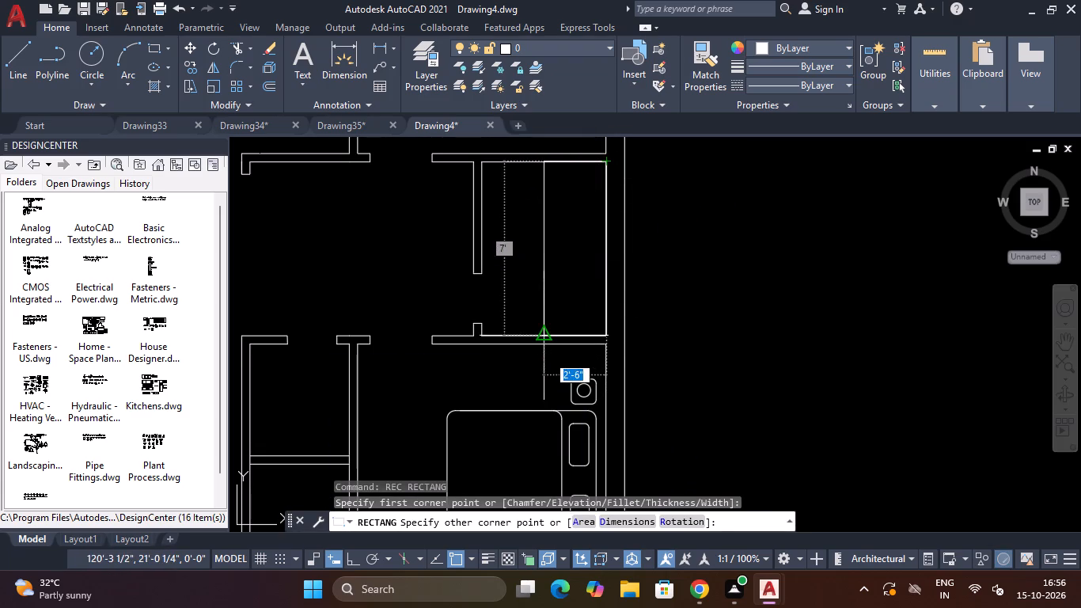
left_click(544, 334)
key("Escape")
Draw two crossing diagonal lines between opposite corners of the rectangle in the east bathroom.
key("l")
key("space")
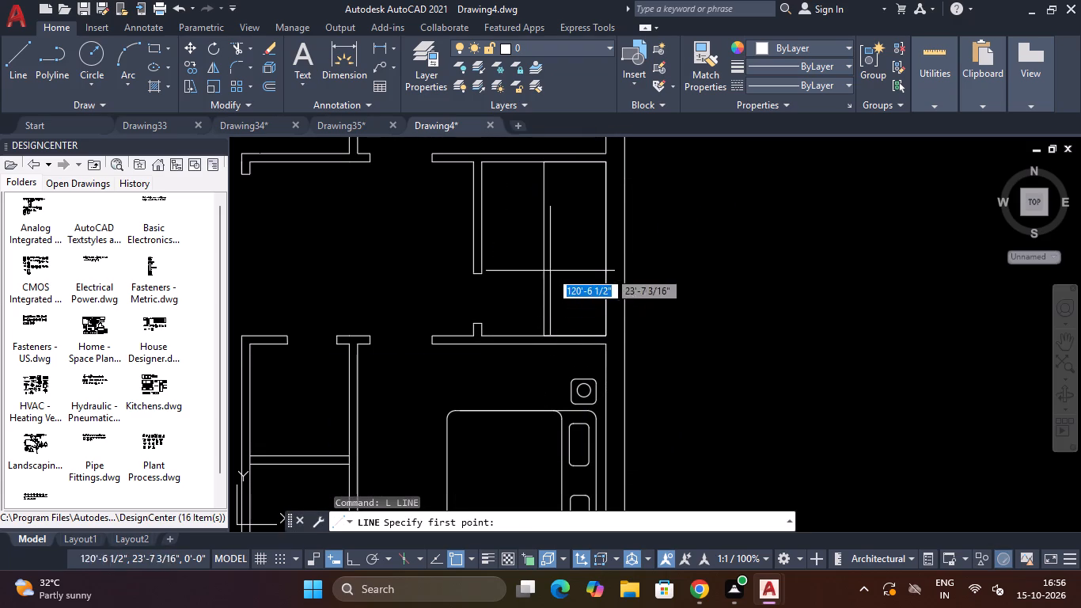
left_click(542, 164)
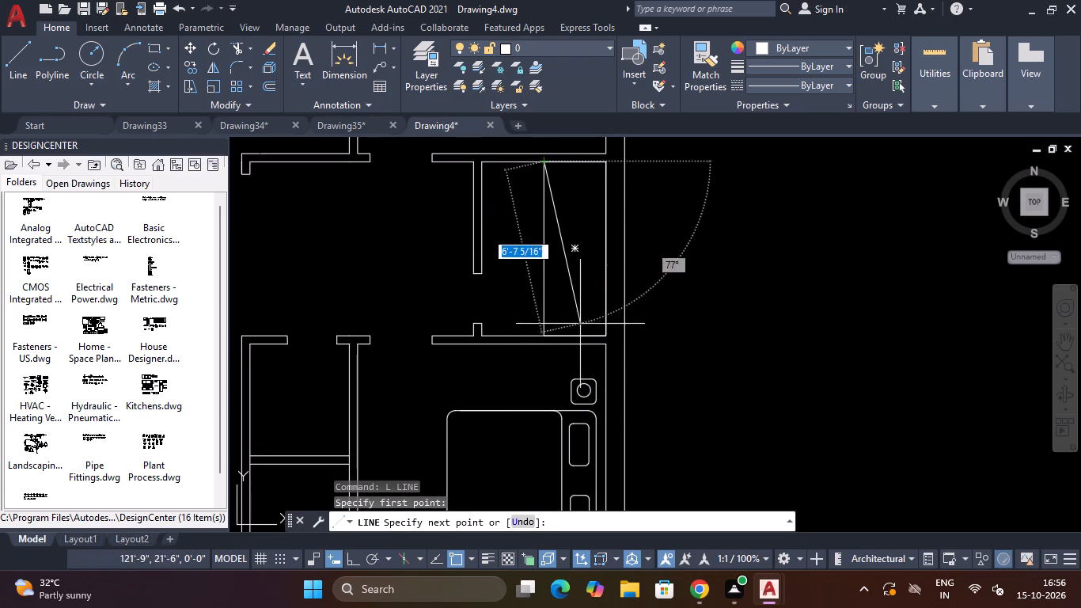
left_click(602, 336)
key("Escape")
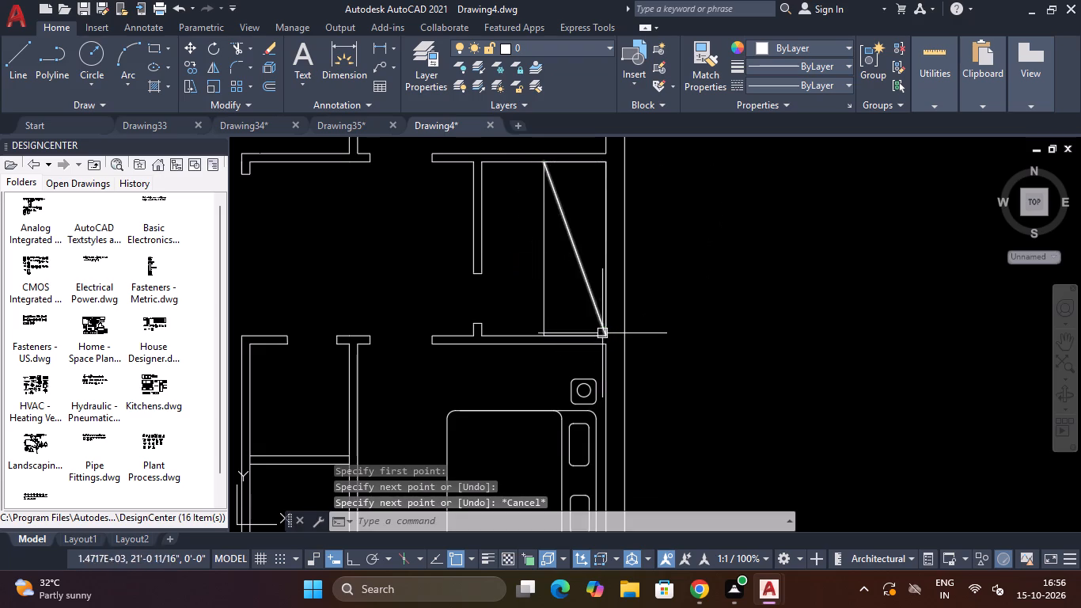
key("space")
left_click(604, 164)
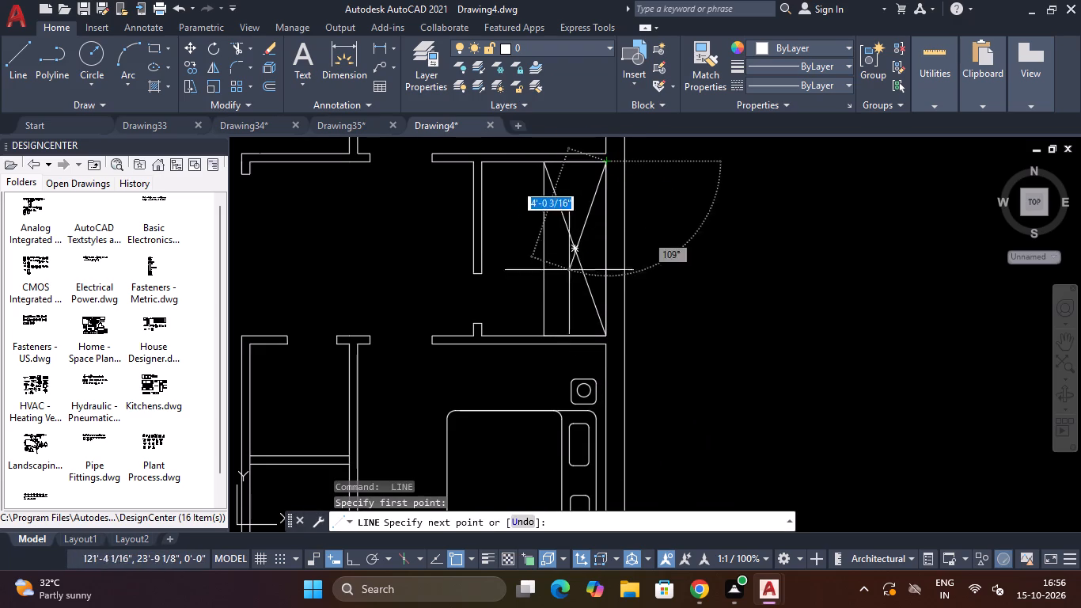
left_click(548, 334)
key("Escape")
Copy the south bathroom's toilet to the empty area outside the plan's east wall.
scroll(553, 294, "down", 7)
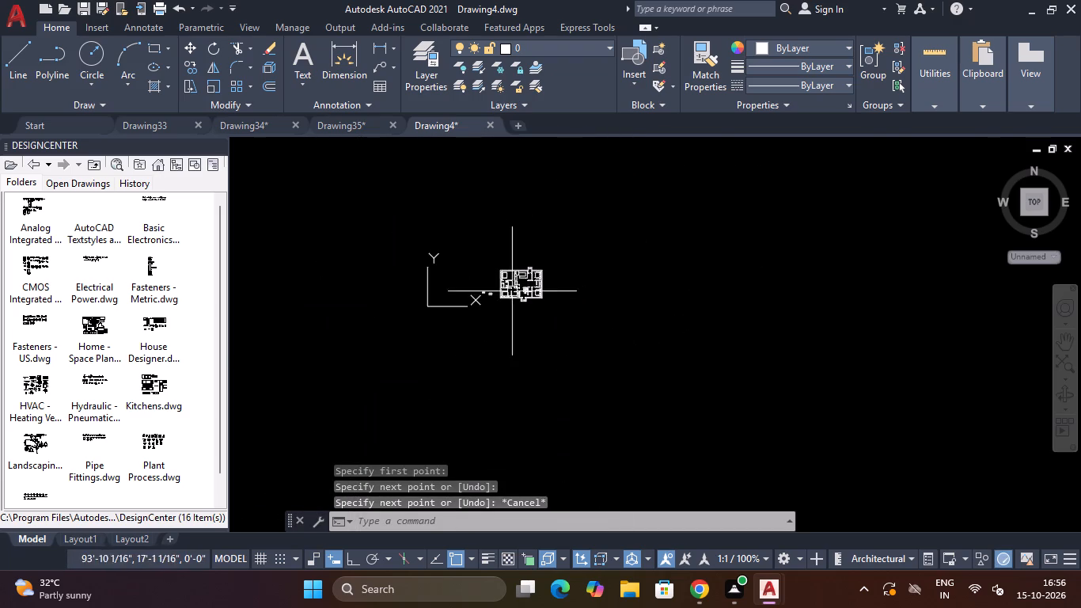
scroll(475, 305, "up", 5)
scroll(637, 289, "down", 2)
scroll(739, 253, "up", 2)
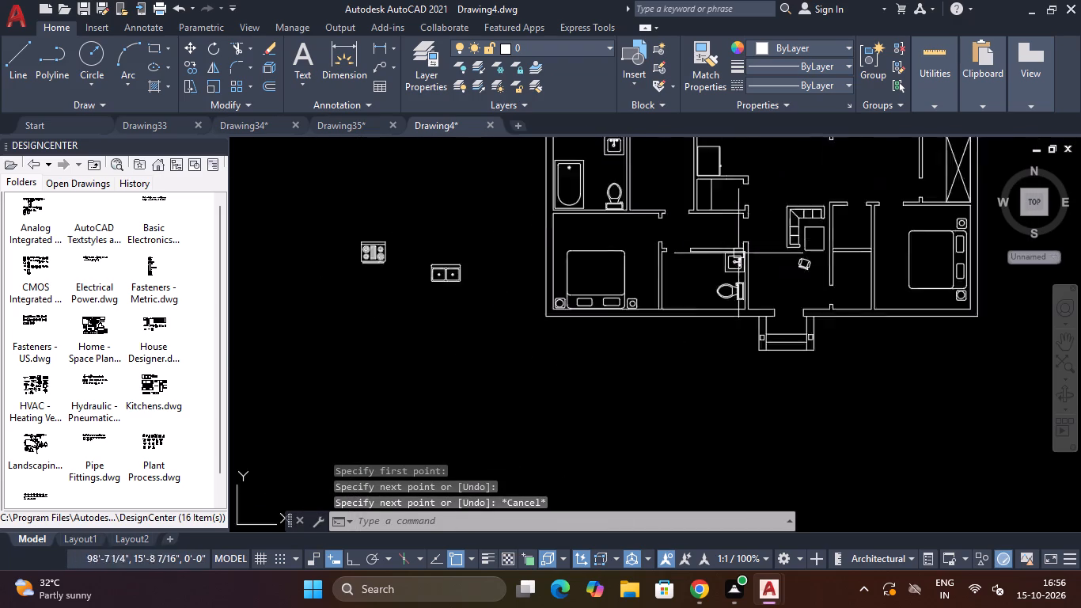
scroll(738, 253, "up", 2)
left_click(719, 332)
key("c")
key("o")
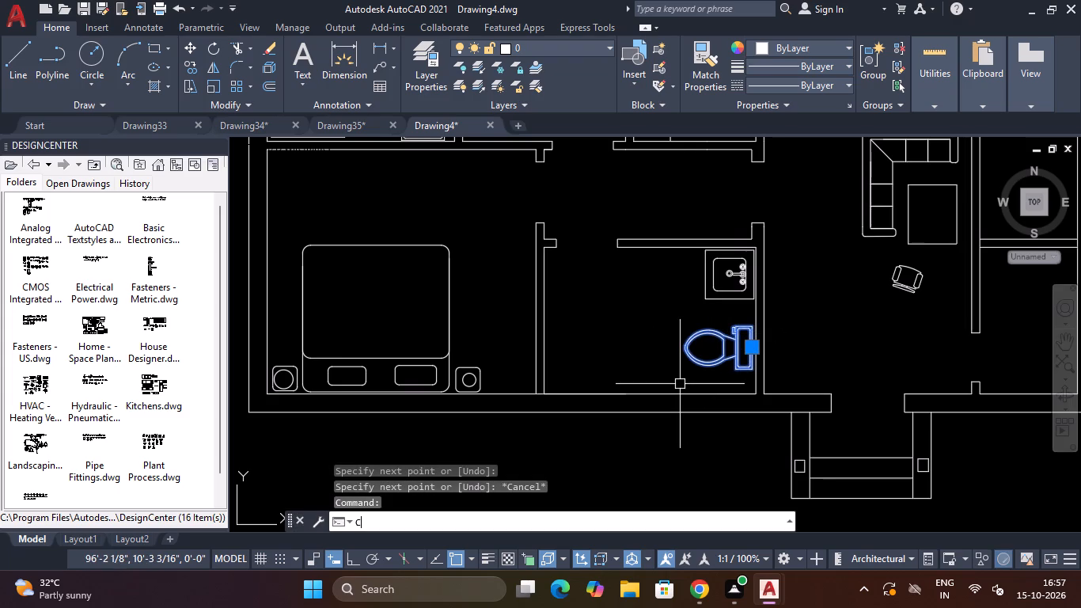
key("Return")
left_click(711, 345)
scroll(711, 346, "down", 5)
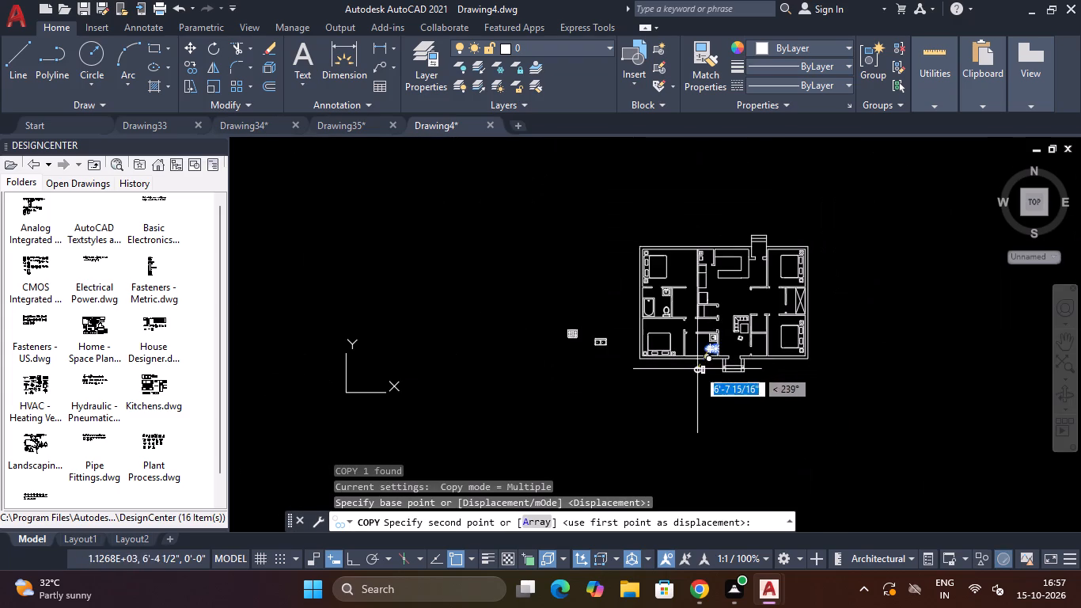
left_click(901, 306)
key("Escape")
Rotate the copied toilet 90° counterclockwise about its tank's northeast corner, with Ortho on, so its bowl faces south.
left_click_drag(976, 262, 959, 280)
left_click(901, 333)
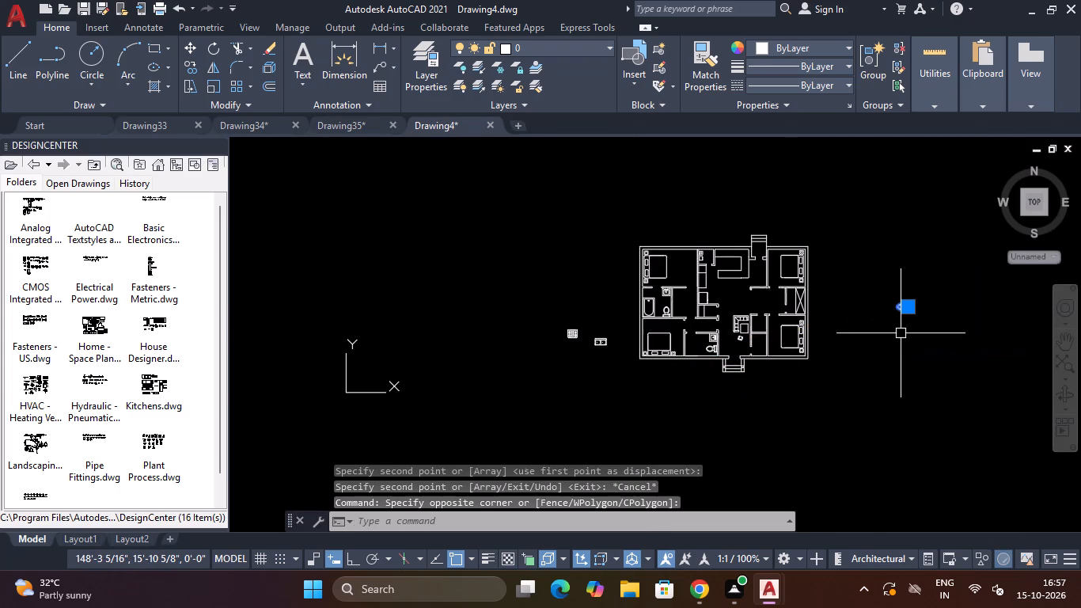
type("RO")
key("Return")
scroll(915, 306, "up", 4)
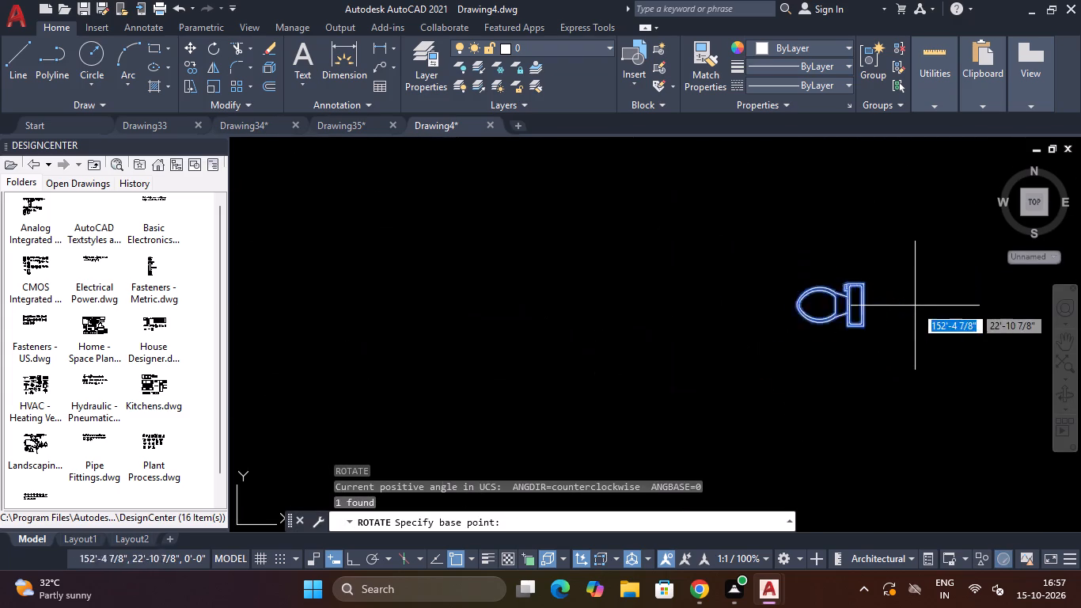
scroll(915, 306, "up", 1)
left_click(832, 272)
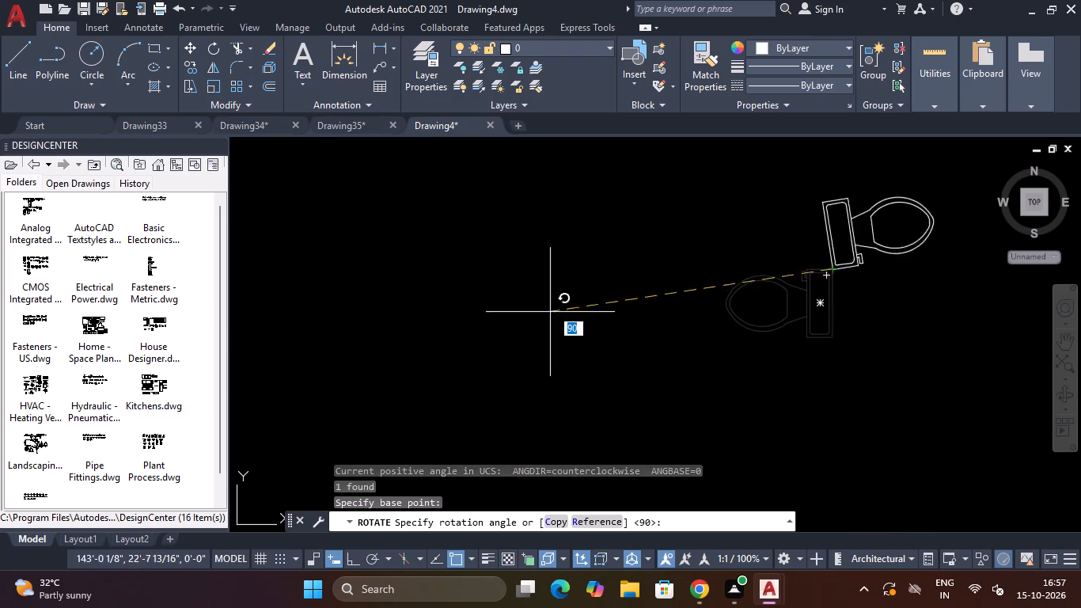
key("F8")
left_click(834, 203)
key("Escape")
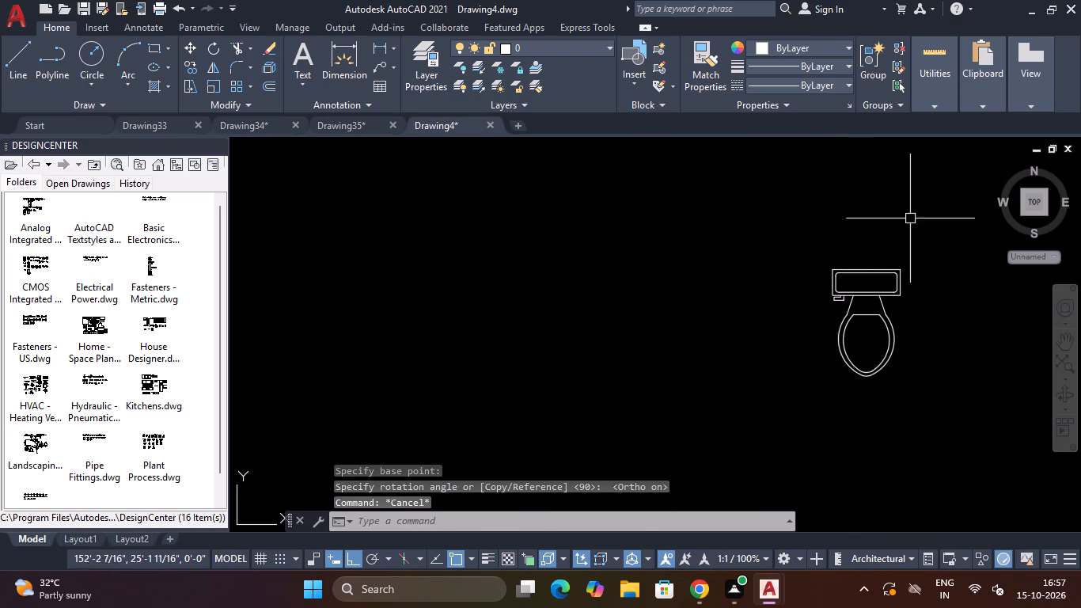
Move the rotated toilet into the east bathroom, against the north wall between the west partition and the crossed rectangle, with Ortho off.
left_click(927, 223)
left_click(859, 405)
type("M")
key("space")
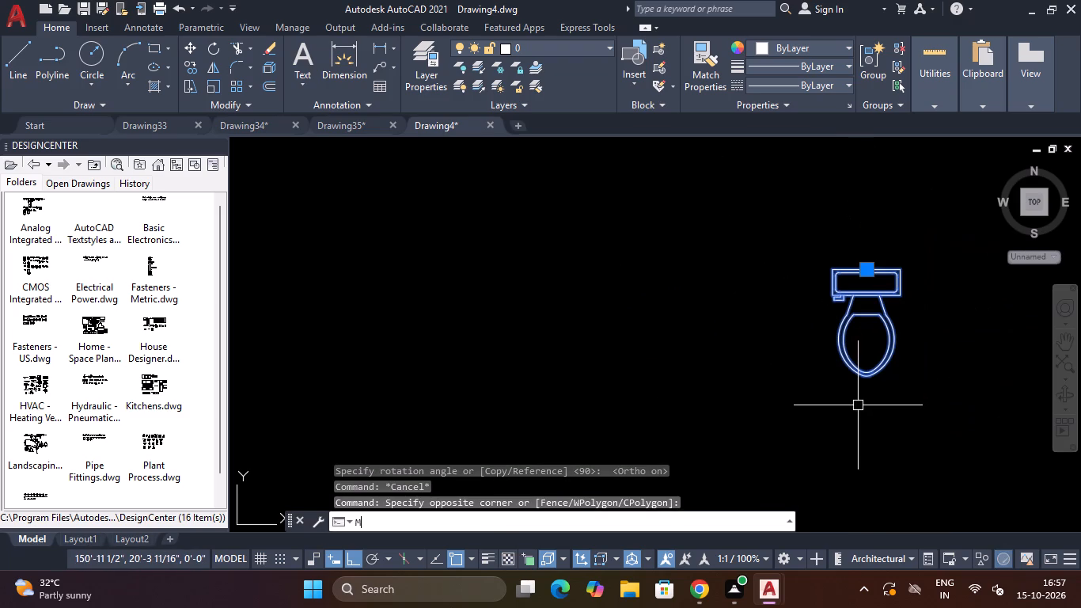
left_click(868, 344)
scroll(868, 342, "down", 4)
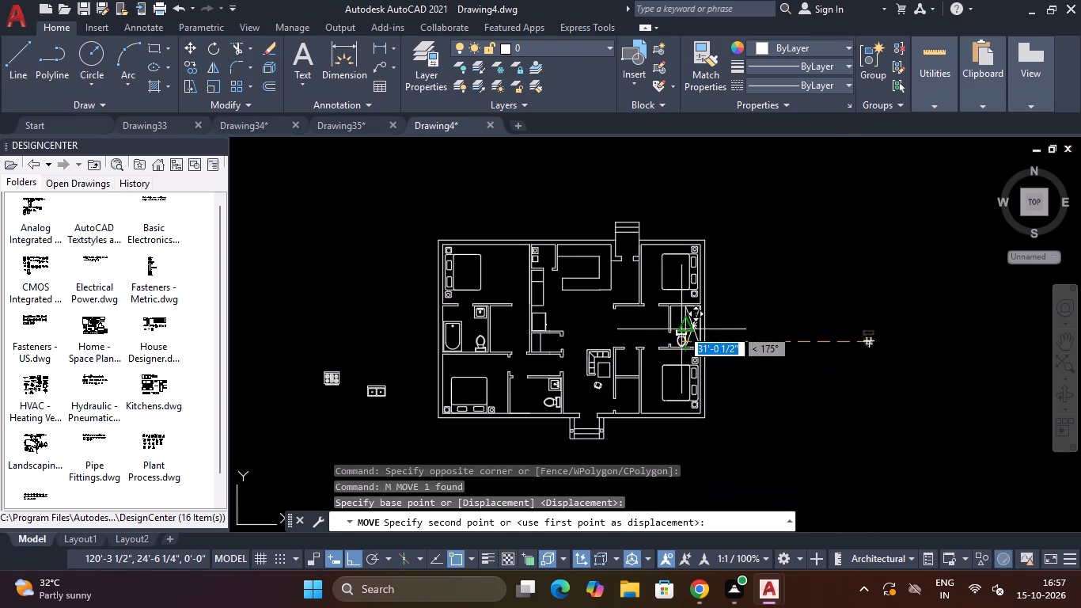
key("F8")
scroll(679, 321, "up", 4)
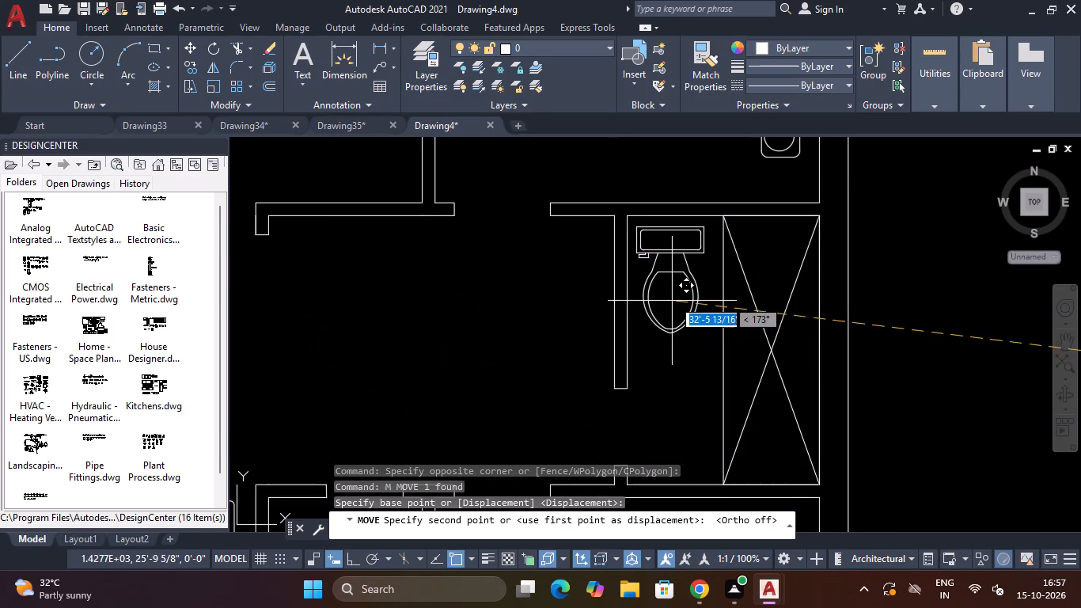
left_click(673, 294)
key("Escape")
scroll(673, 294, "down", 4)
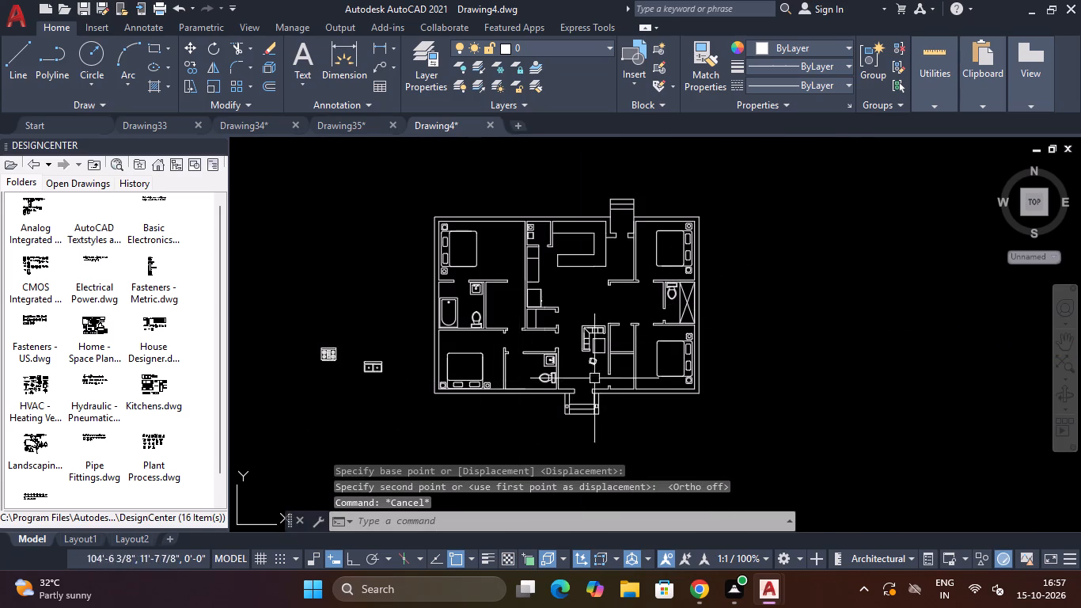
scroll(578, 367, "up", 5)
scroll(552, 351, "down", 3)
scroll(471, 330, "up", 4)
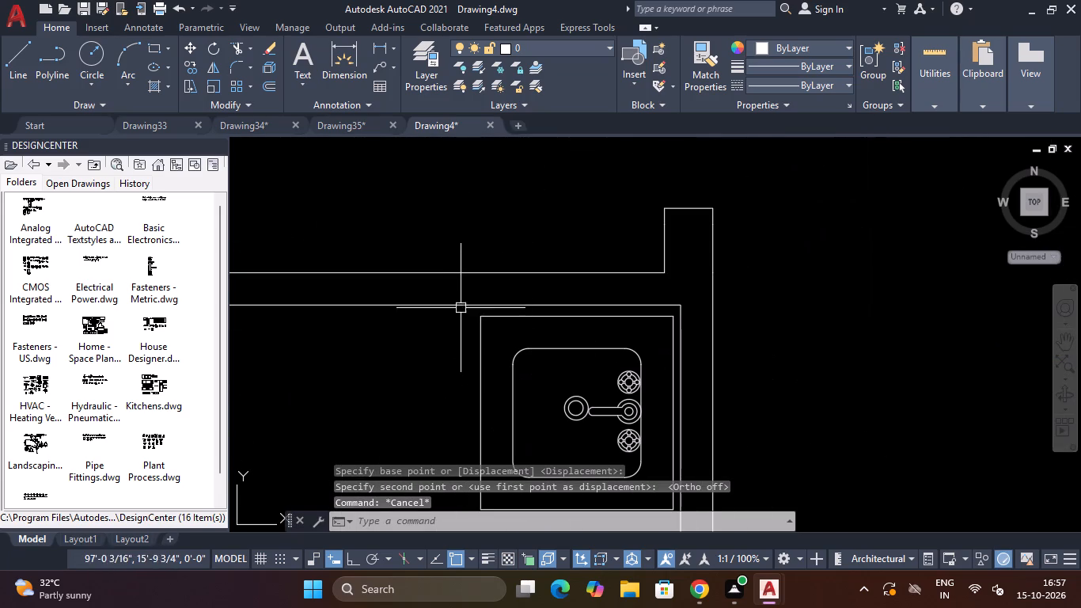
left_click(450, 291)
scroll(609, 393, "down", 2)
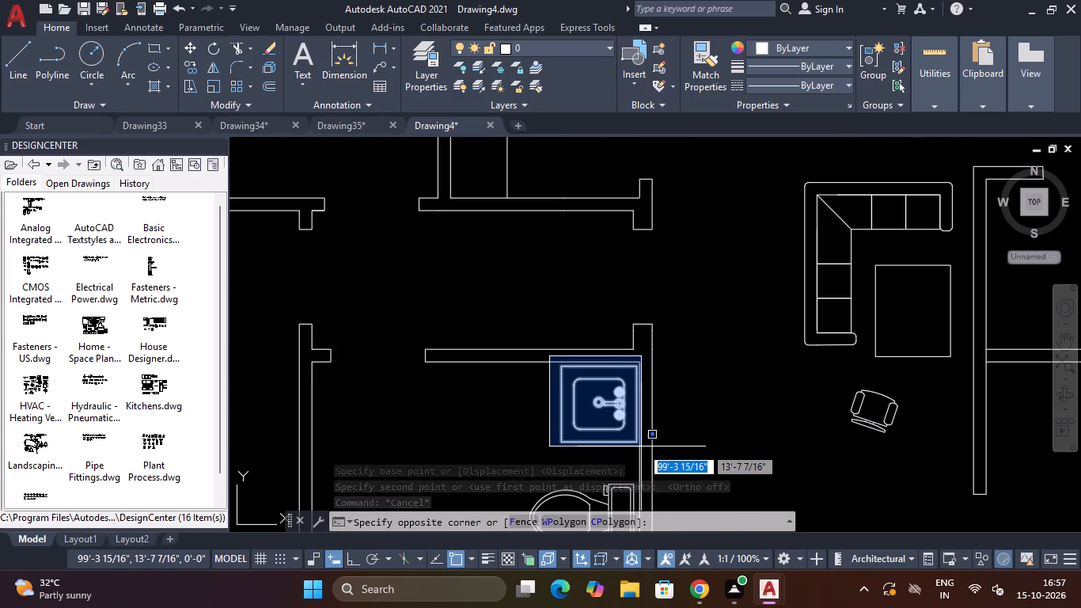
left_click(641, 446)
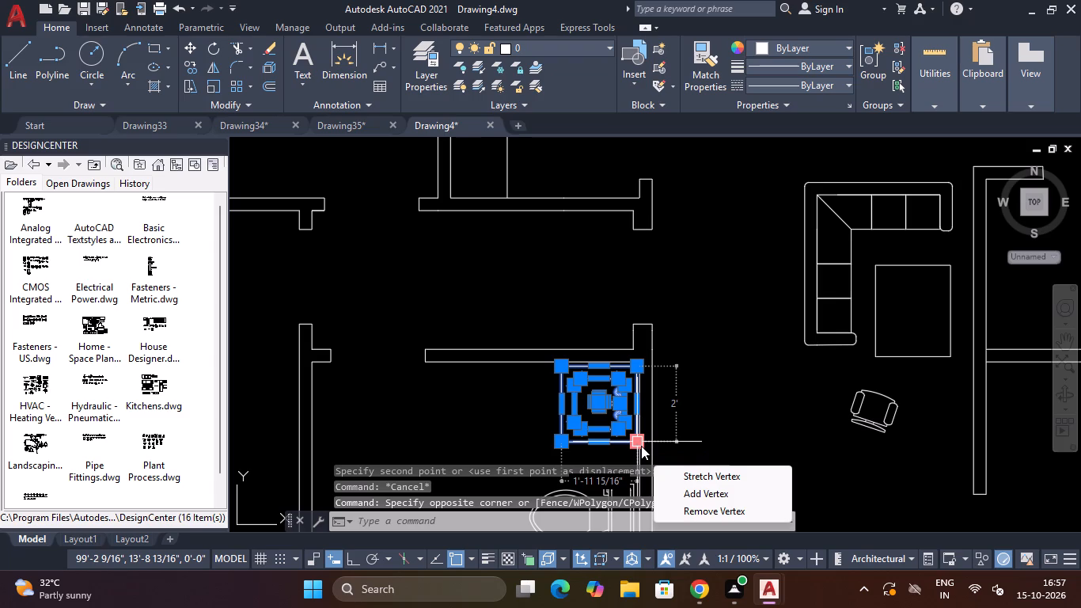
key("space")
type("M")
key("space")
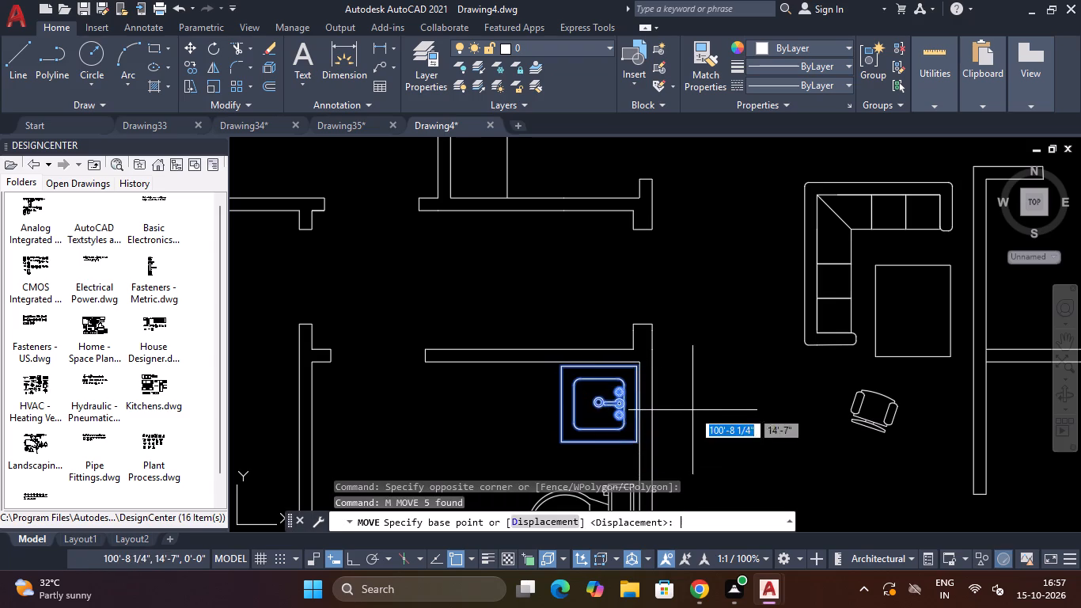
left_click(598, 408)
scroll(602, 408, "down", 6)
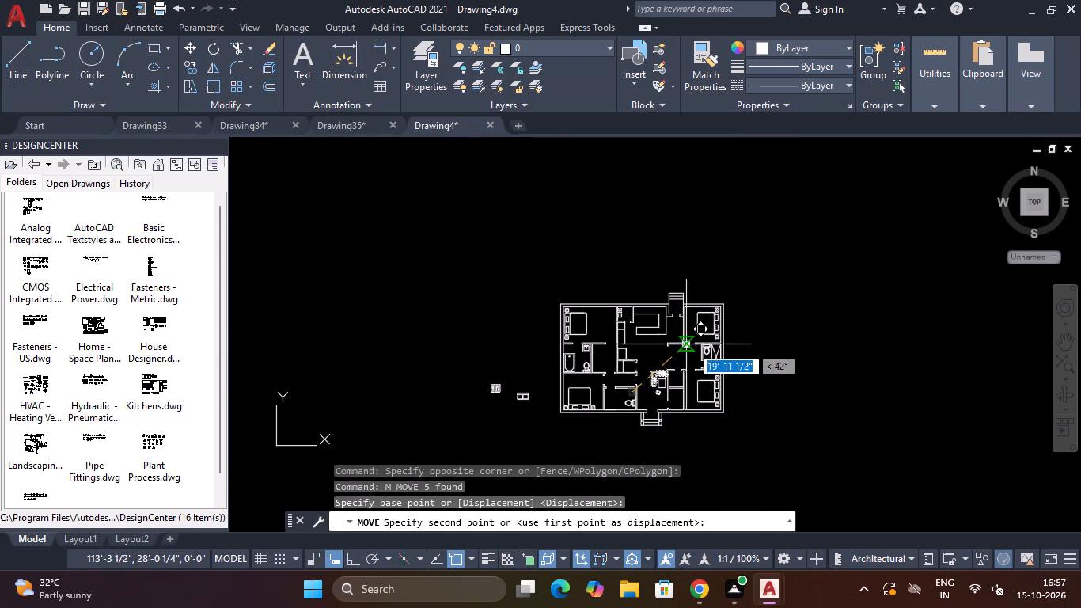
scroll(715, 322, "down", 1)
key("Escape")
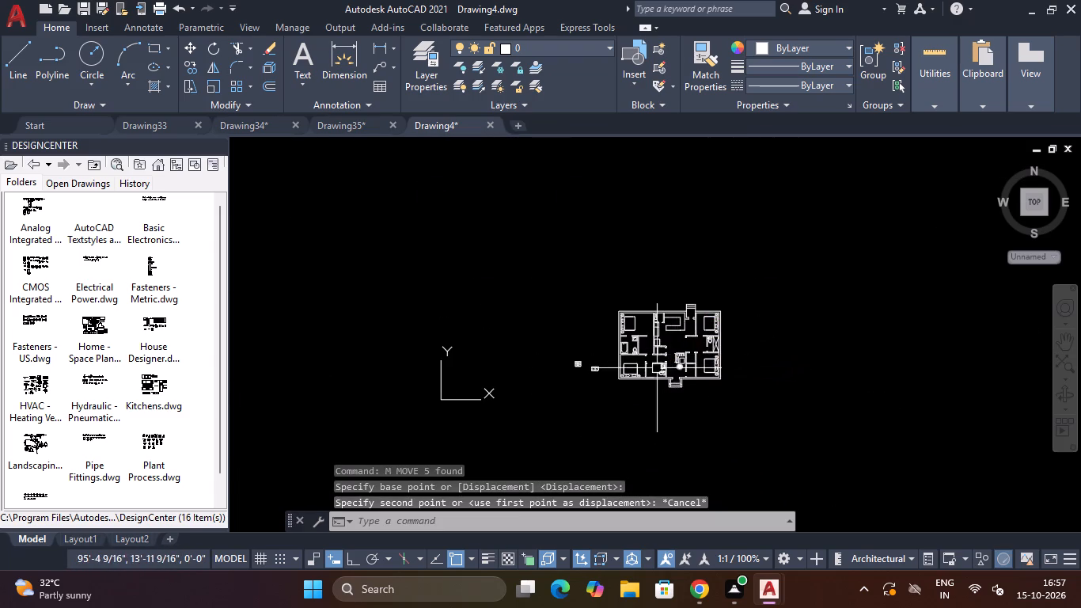
Copy the south bathroom's washbasin to the empty area outside the plan's east wall.
scroll(657, 368, "up", 7)
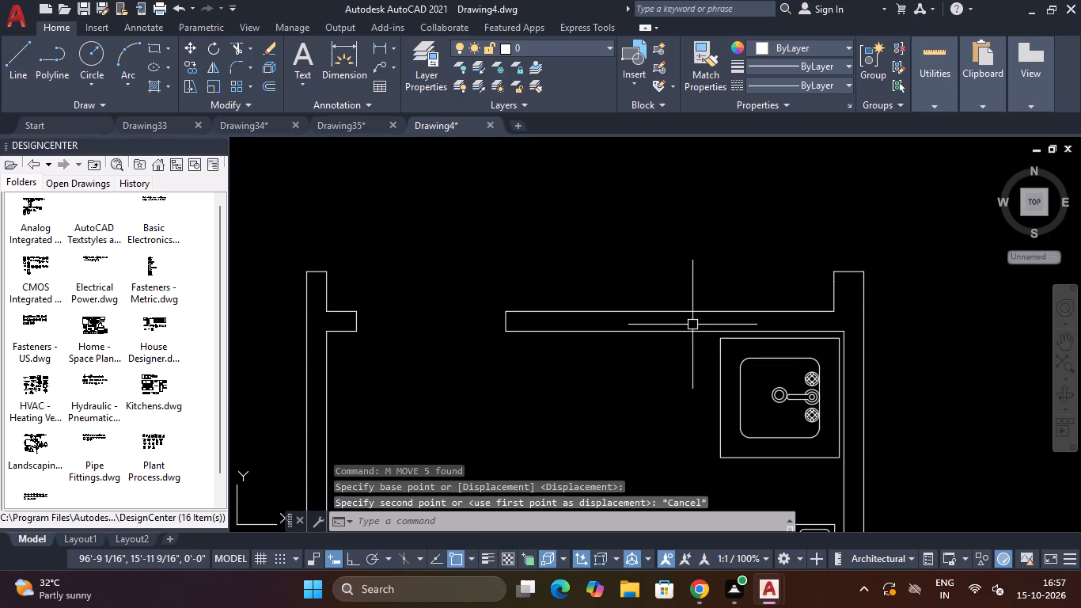
left_click(694, 325)
left_click(845, 477)
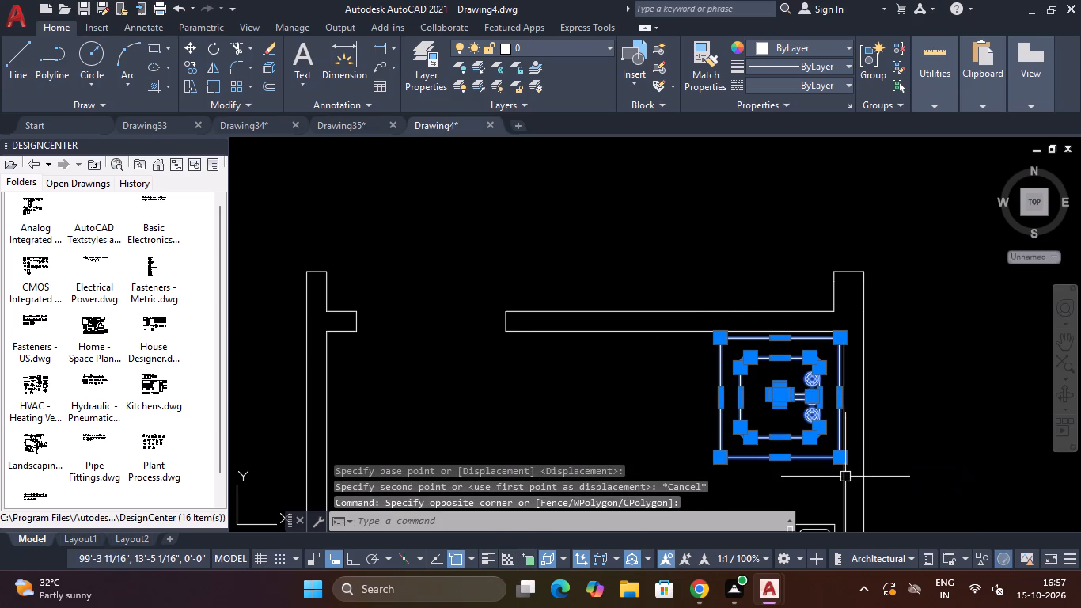
key("c")
key("o")
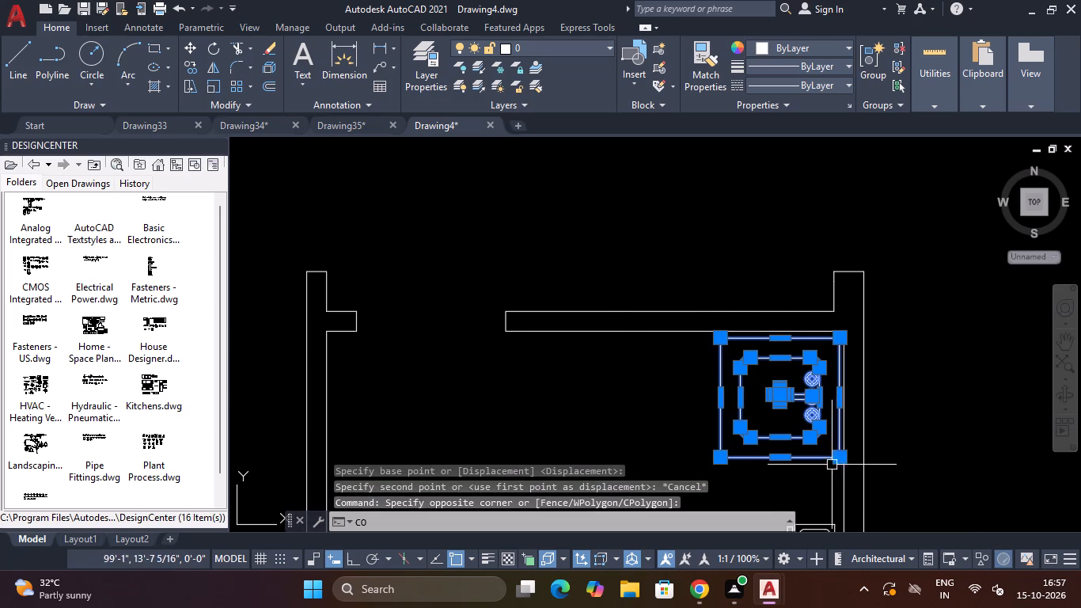
key("Return")
left_click(783, 401)
scroll(783, 401, "down", 5)
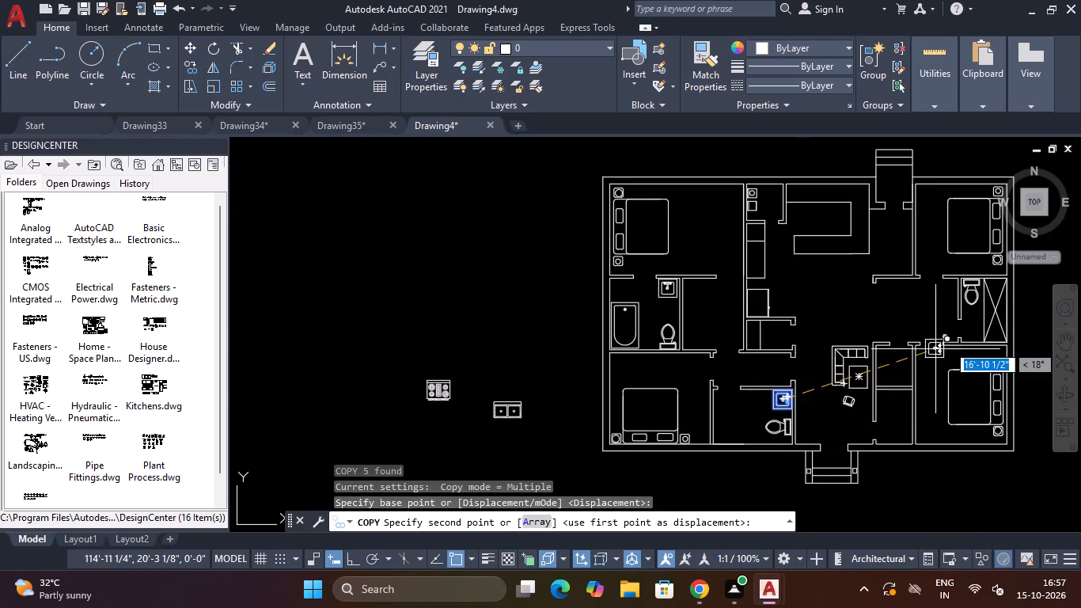
scroll(972, 327, "up", 2)
scroll(972, 327, "down", 2)
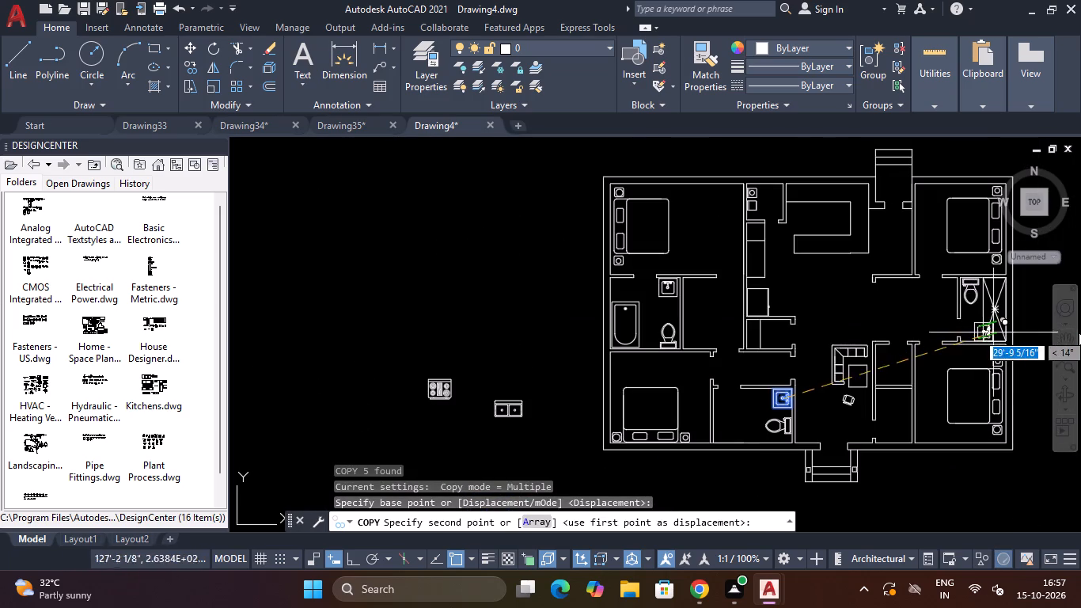
scroll(1030, 340, "down", 3)
scroll(1041, 323, "up", 3)
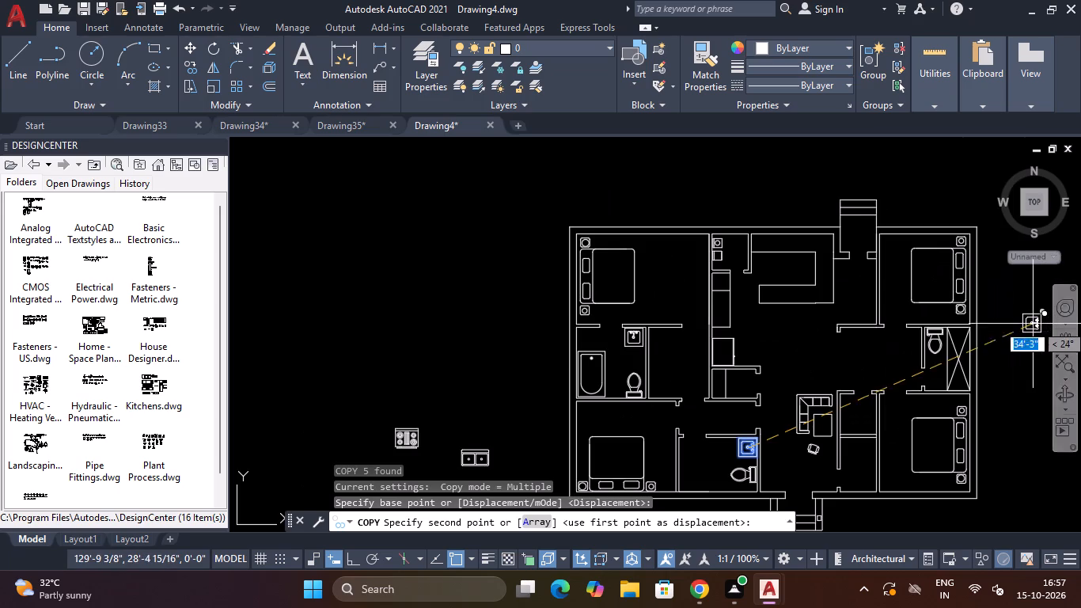
left_click(1027, 333)
scroll(1028, 330, "up", 2)
key("Escape")
Rotate the copied washbasin 270° about its northwest corner so its taps face south.
scroll(1038, 324, "up", 1)
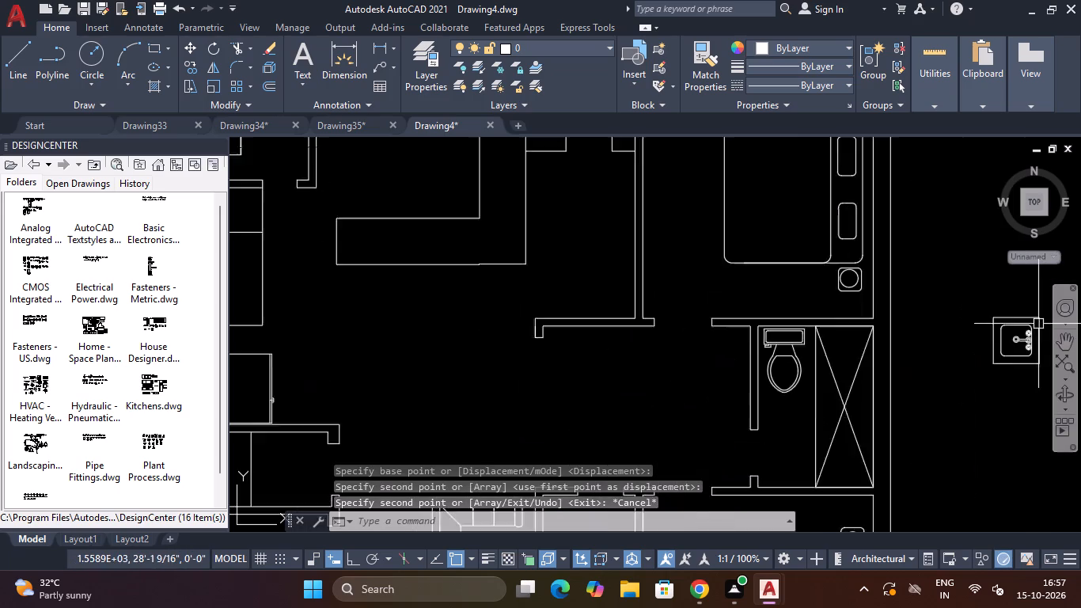
scroll(1038, 324, "up", 3)
left_click(1045, 286)
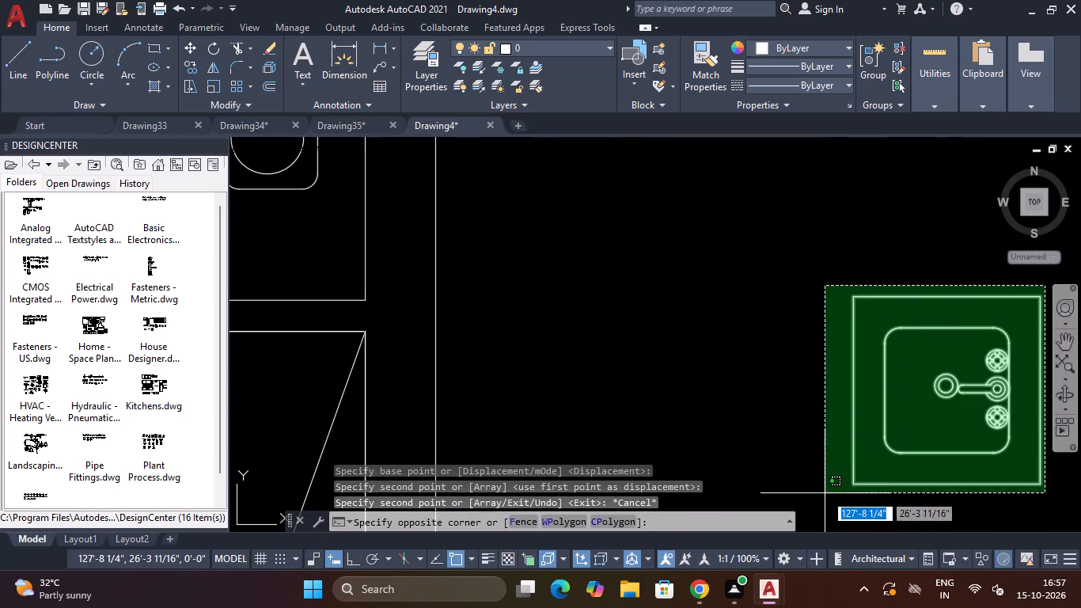
left_click(825, 493)
type("RO")
key("Return")
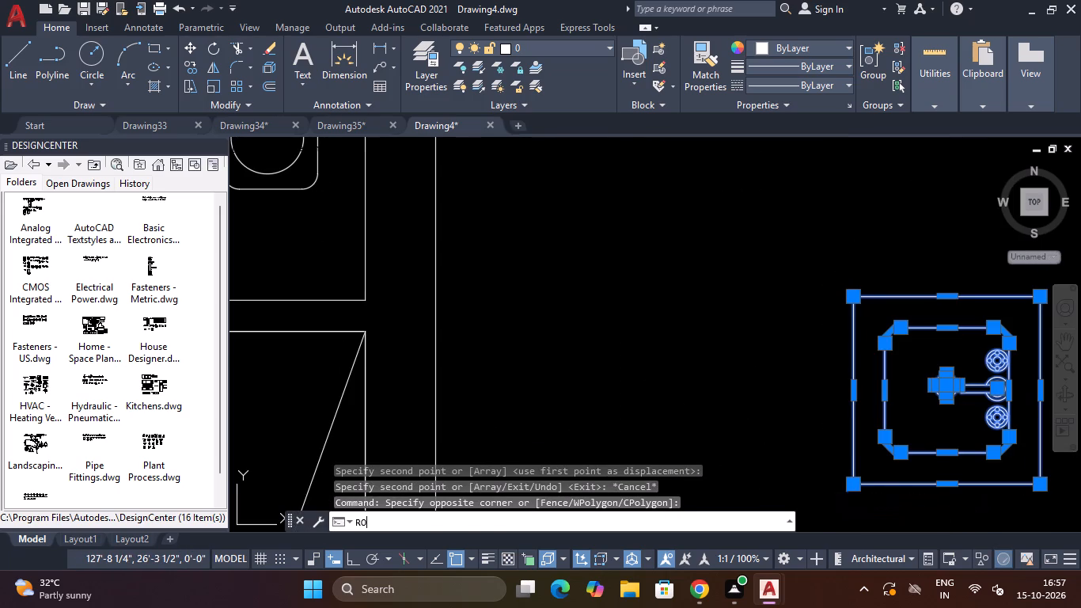
left_click(852, 295)
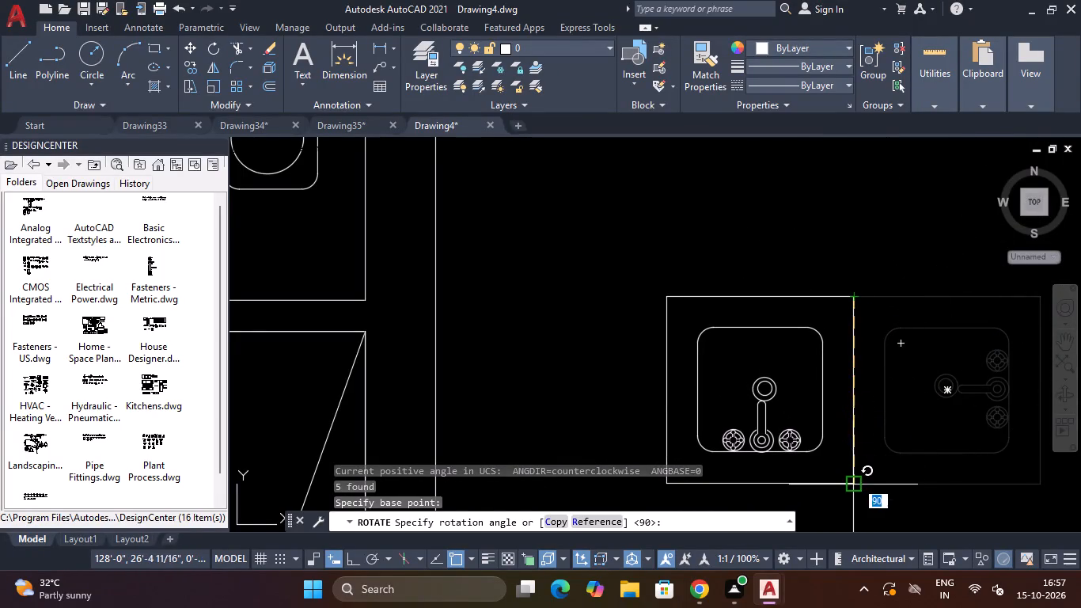
left_click(858, 482)
key("Escape")
Move the rotated washbasin into the east bathroom, near the south wall between the west partition and the crossed rectangle.
left_click(901, 287)
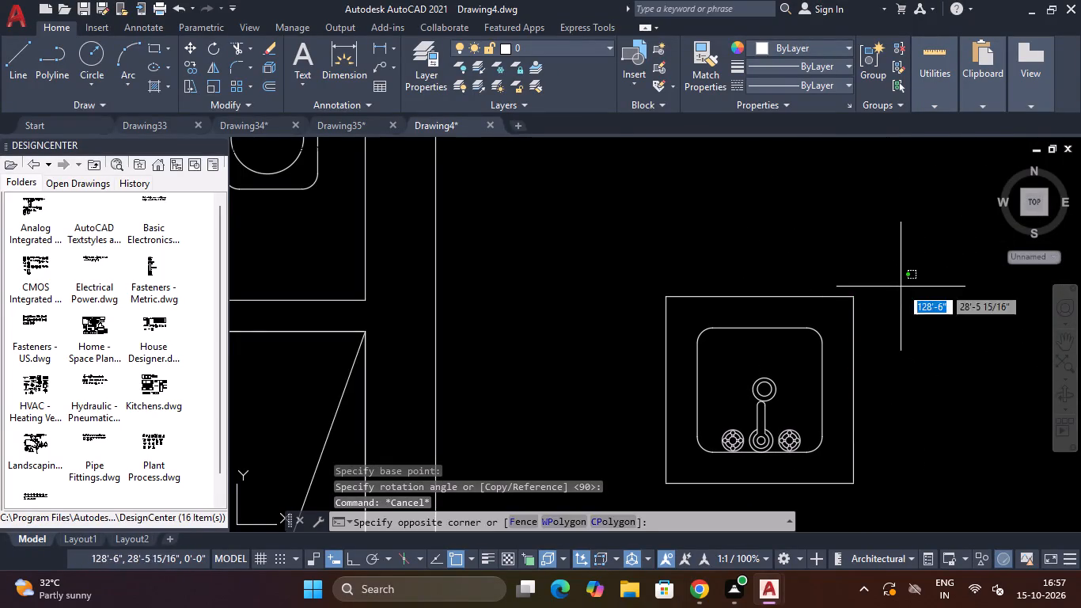
left_click(727, 414)
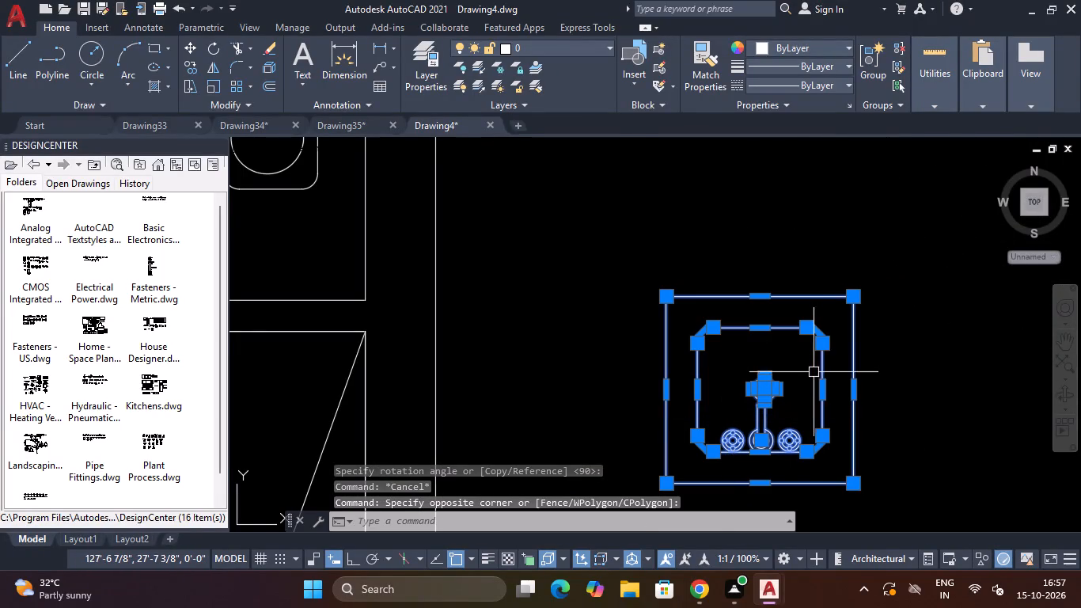
scroll(814, 386, "down", 3)
type("M")
key("space")
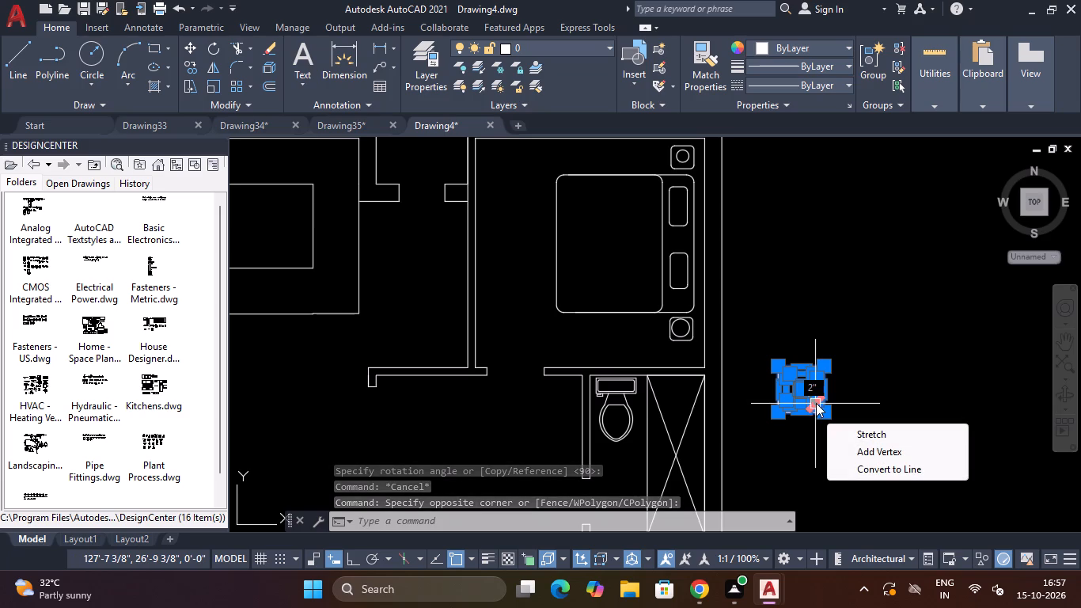
type("M")
key("space")
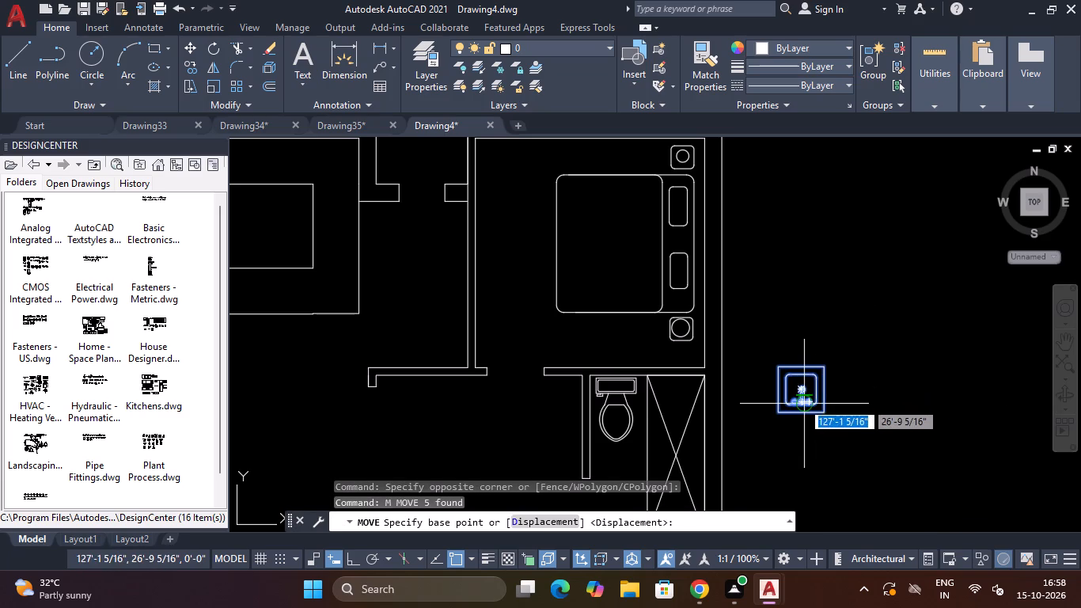
left_click(802, 401)
scroll(802, 401, "down", 4)
scroll(750, 444, "up", 5)
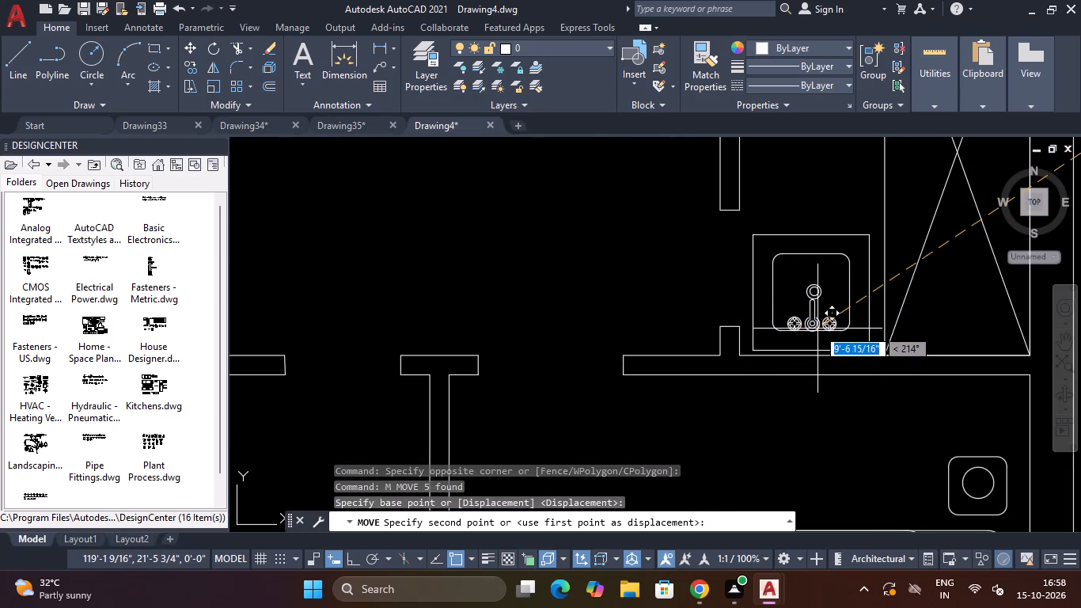
left_click(817, 329)
key("Escape")
Scale the east bathroom's washbasin down about its northeast corner to roughly three-fifths of its size.
left_click_drag(830, 208, 825, 222)
left_click(795, 308)
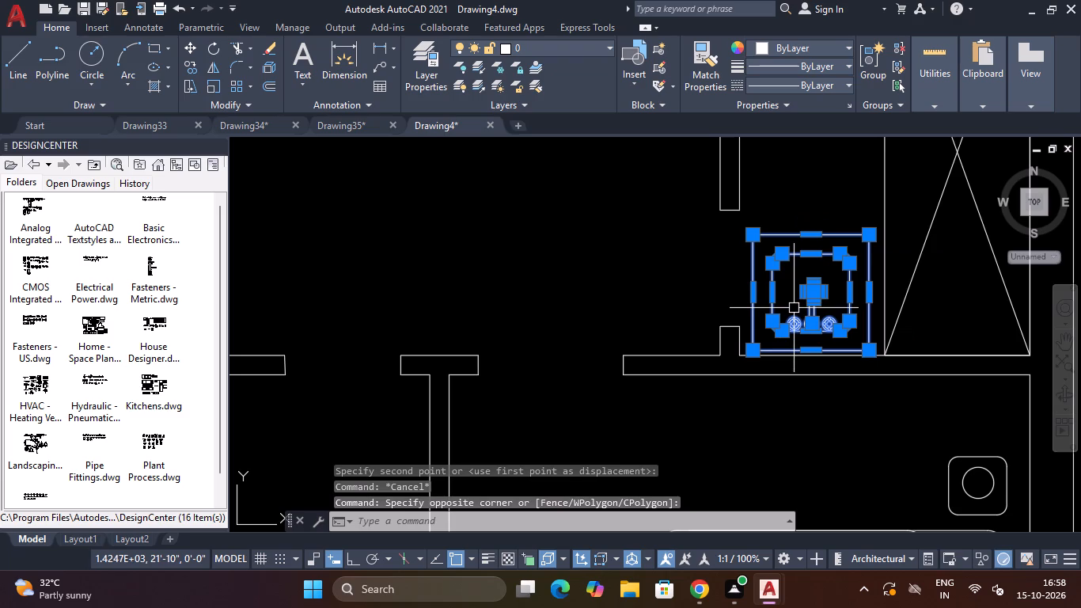
type("SC")
key("space")
left_click(870, 234)
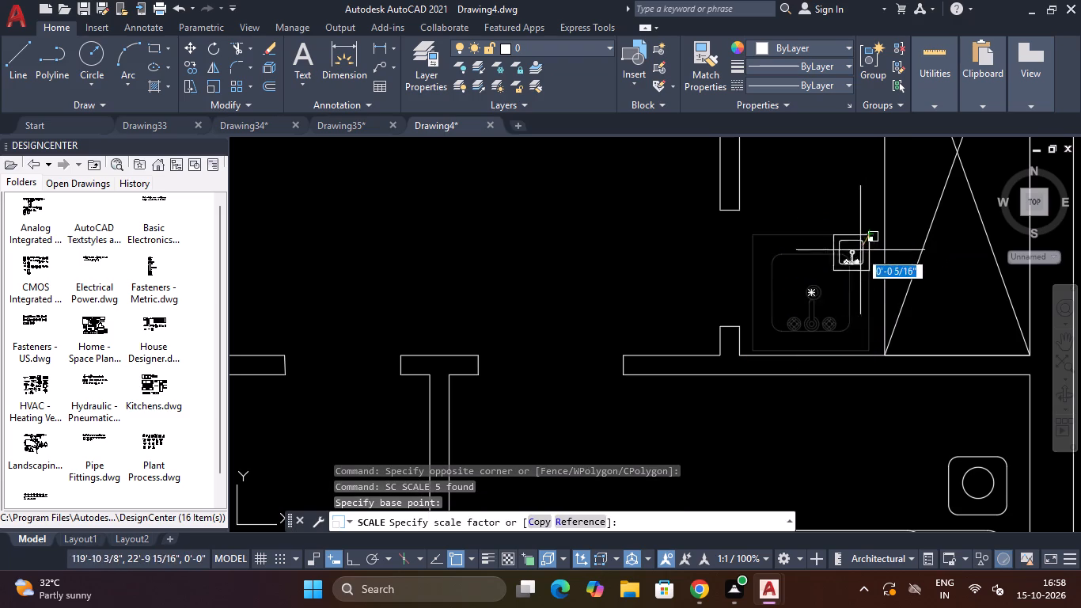
left_click(849, 264)
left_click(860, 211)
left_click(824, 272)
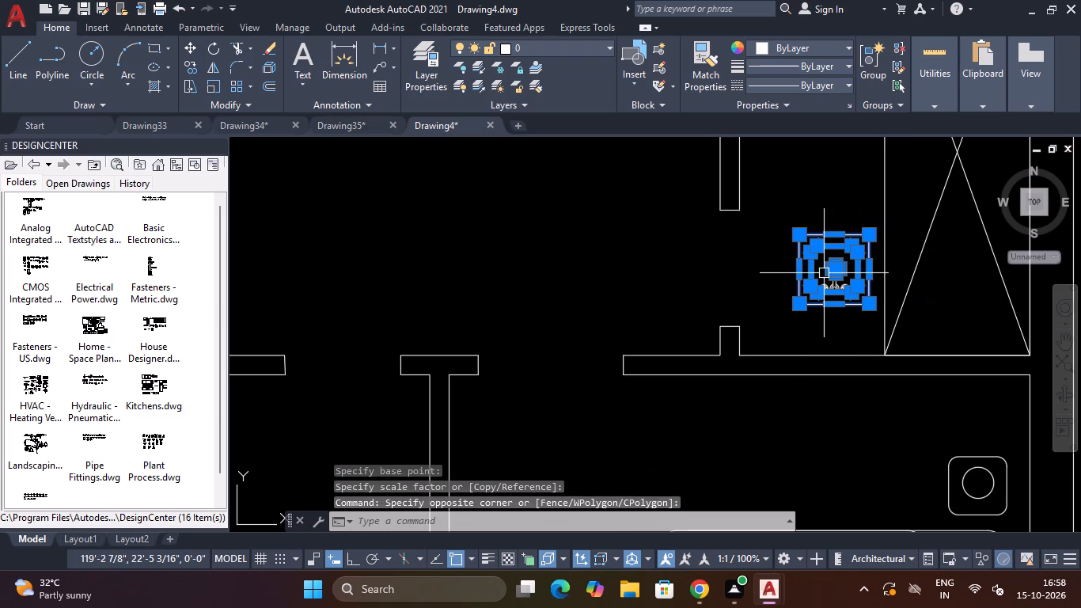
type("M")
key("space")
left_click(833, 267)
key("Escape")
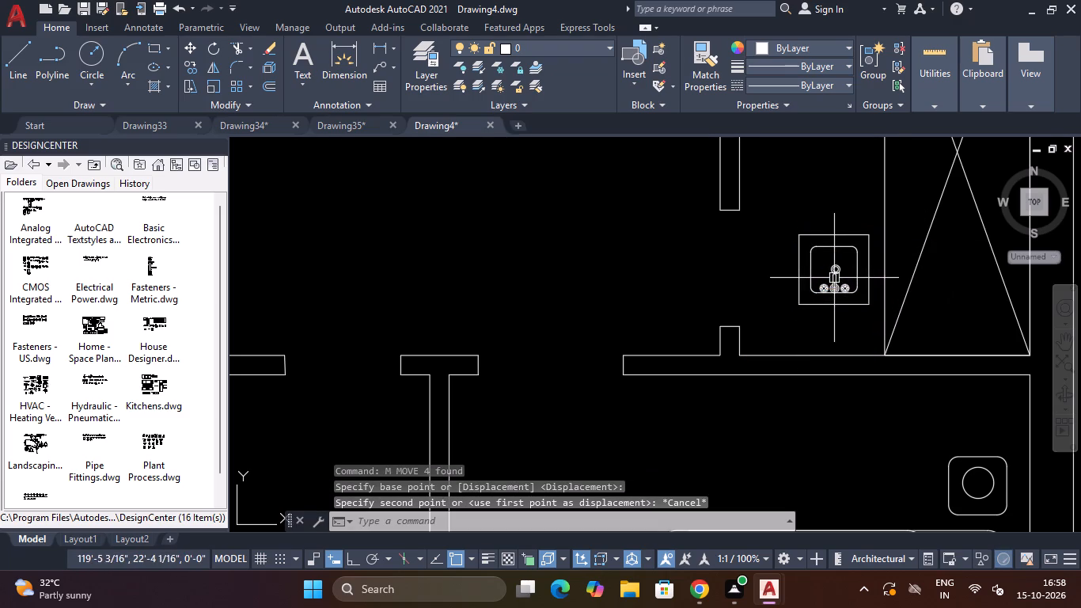
Move the whole scaled washbasin south against the east bathroom's south wall, between the door opening and the crossed rectangle.
scroll(872, 228, "up", 3)
left_click_drag(872, 228, 872, 237)
scroll(701, 419, "down", 2)
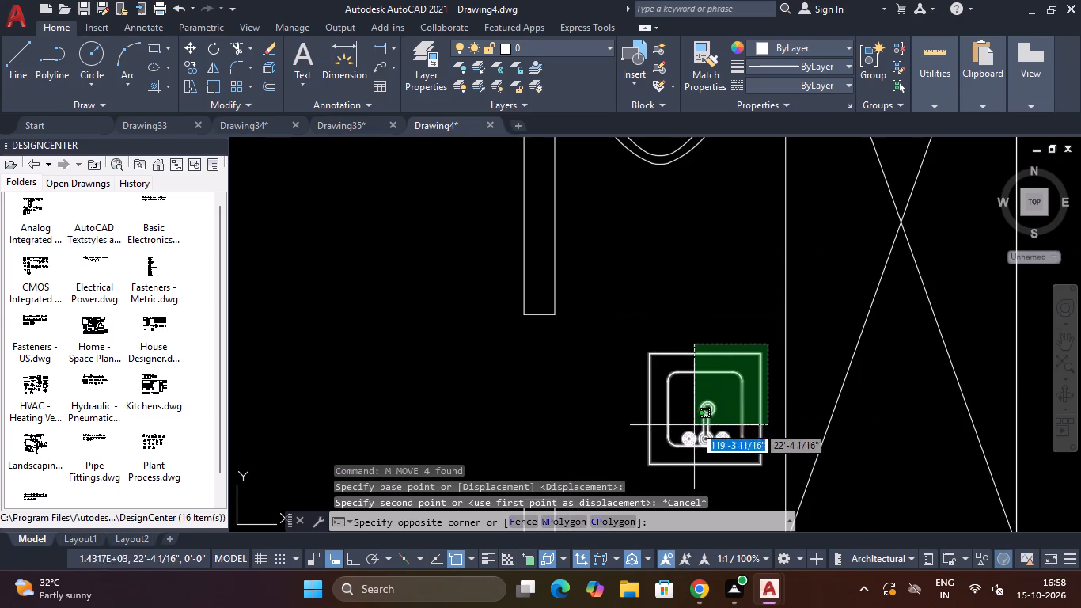
left_click(632, 476)
type("M")
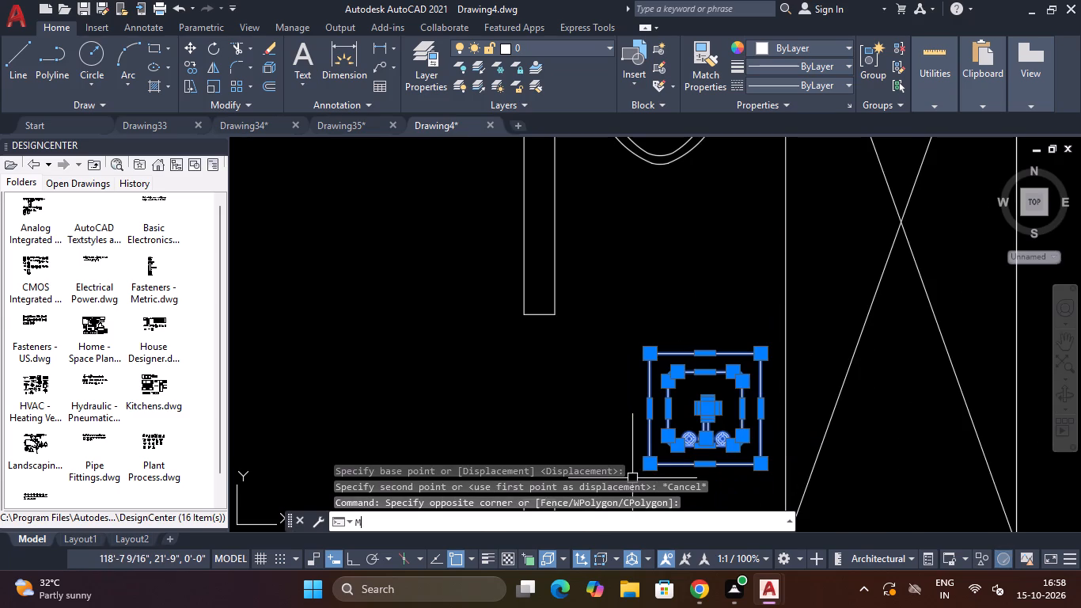
key("space")
left_click(702, 407)
scroll(704, 405, "down", 4)
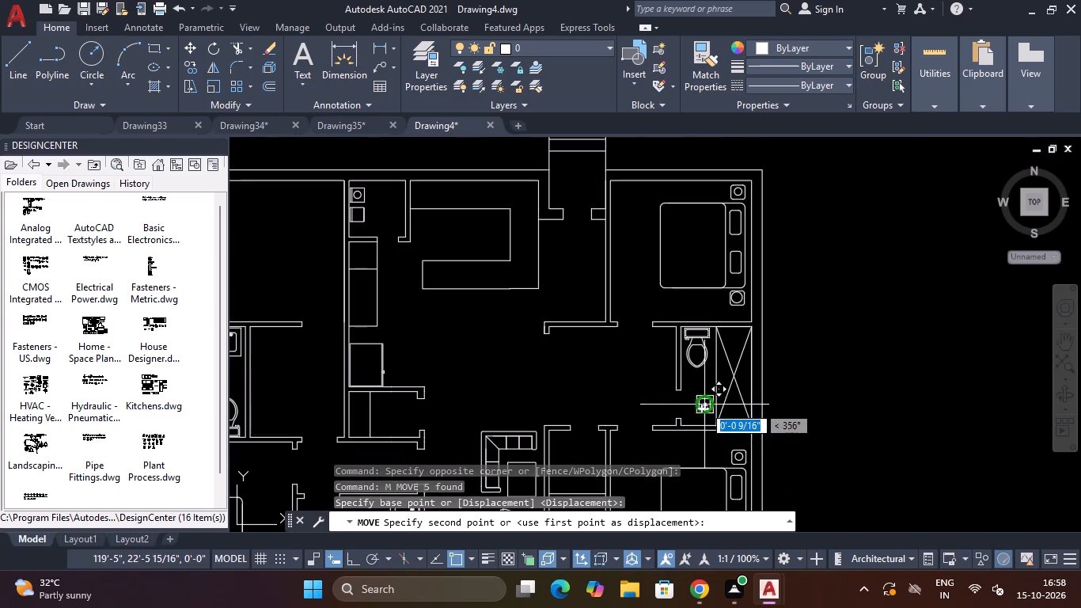
scroll(696, 423, "up", 3)
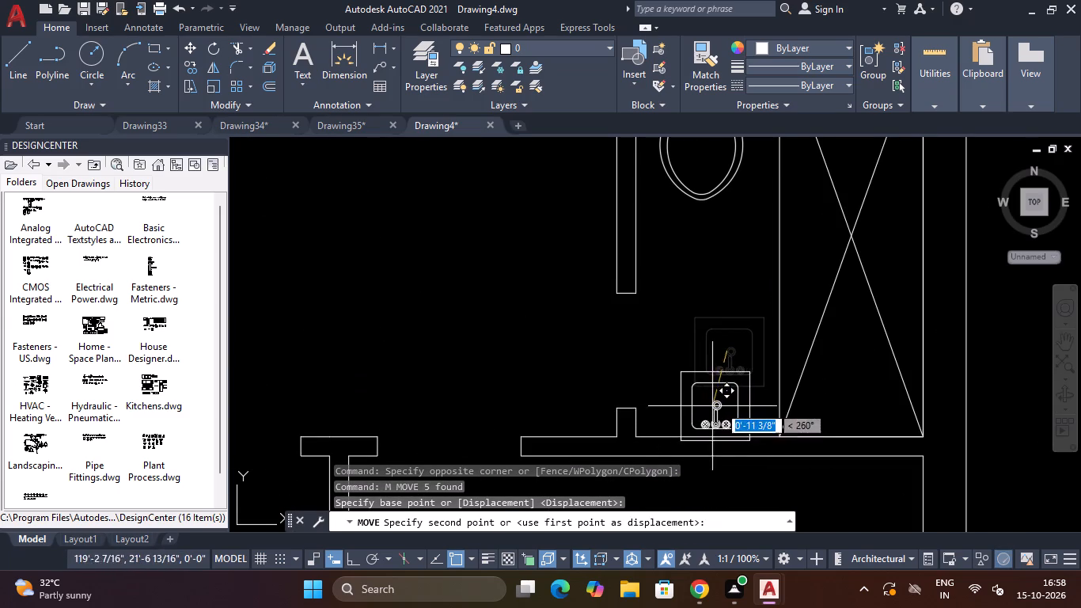
left_click(729, 400)
key("Escape")
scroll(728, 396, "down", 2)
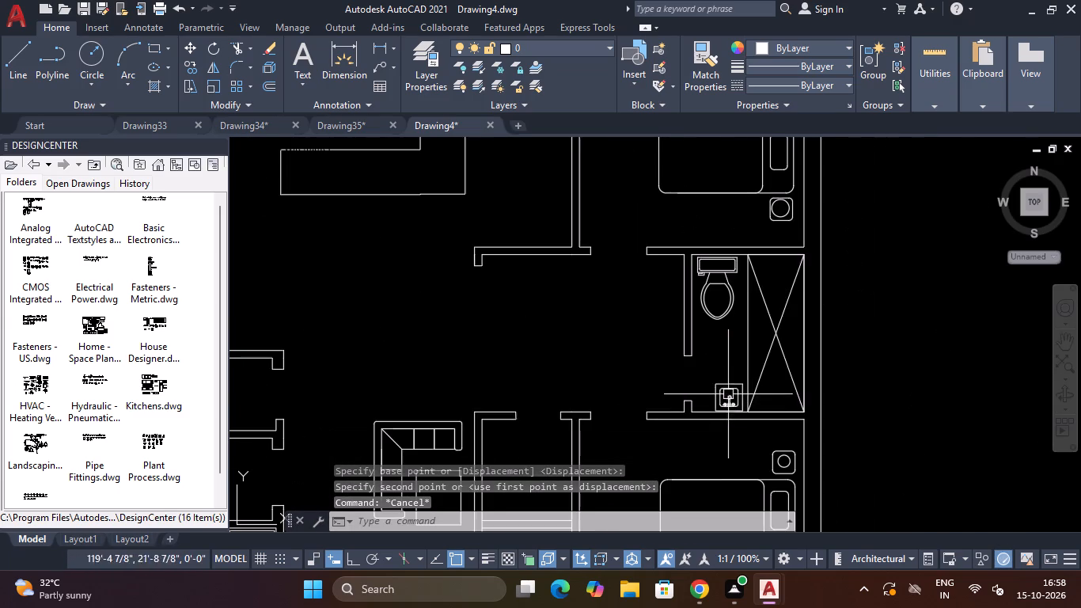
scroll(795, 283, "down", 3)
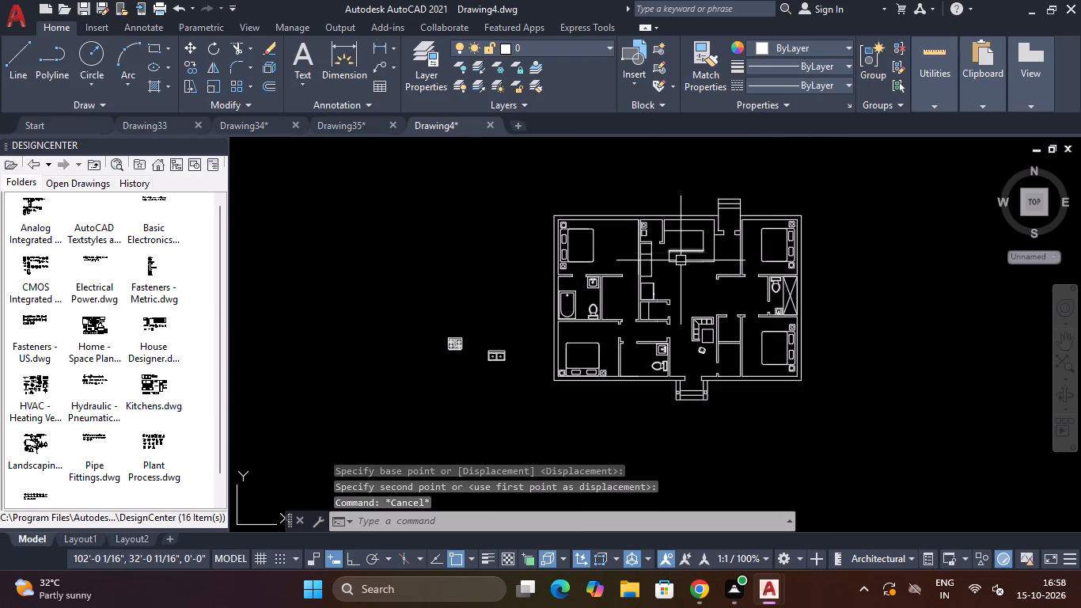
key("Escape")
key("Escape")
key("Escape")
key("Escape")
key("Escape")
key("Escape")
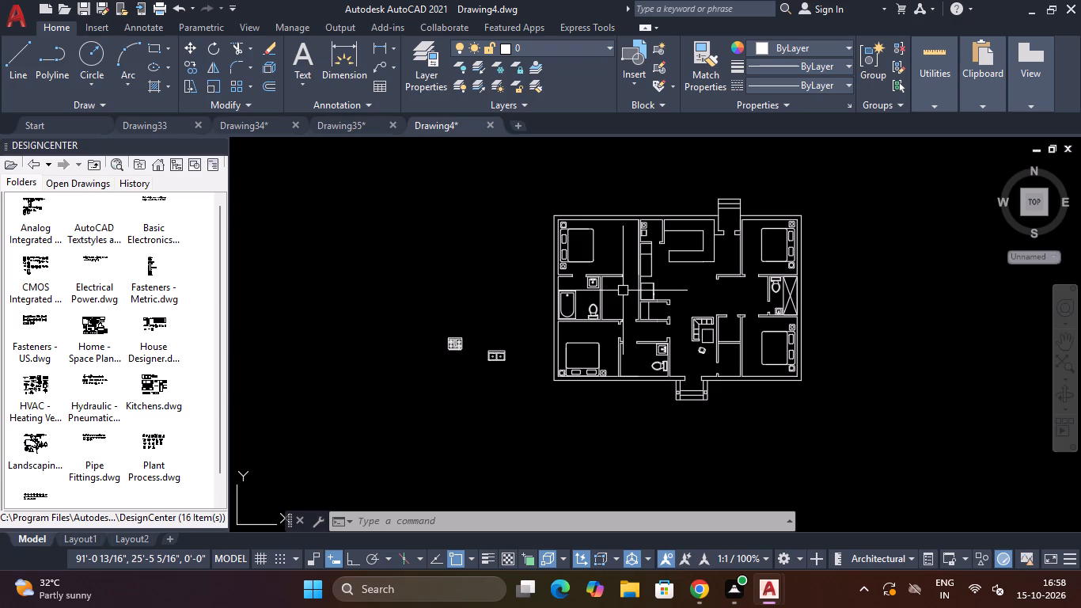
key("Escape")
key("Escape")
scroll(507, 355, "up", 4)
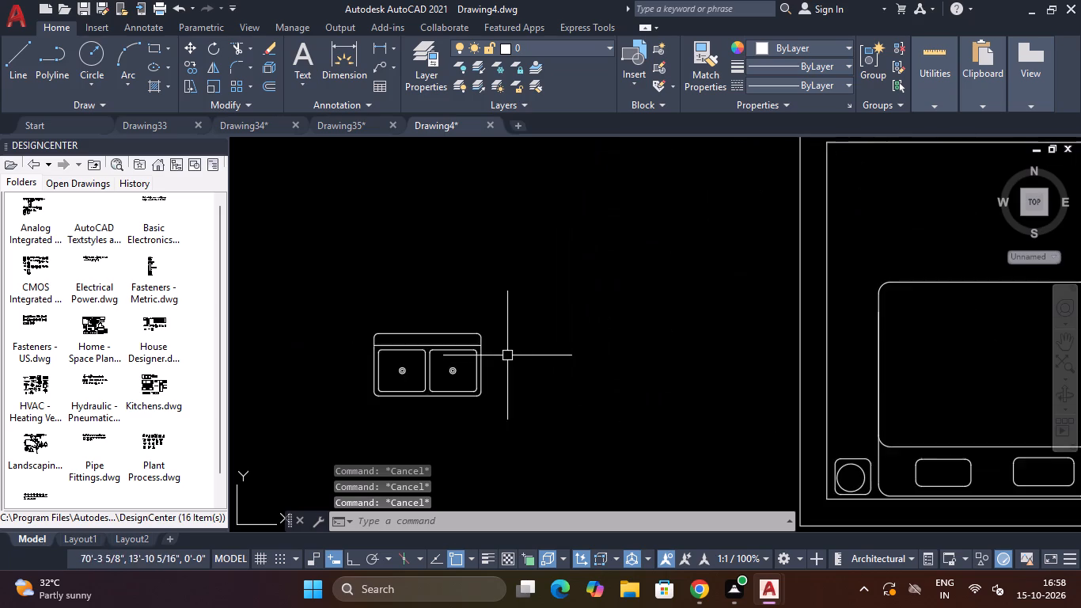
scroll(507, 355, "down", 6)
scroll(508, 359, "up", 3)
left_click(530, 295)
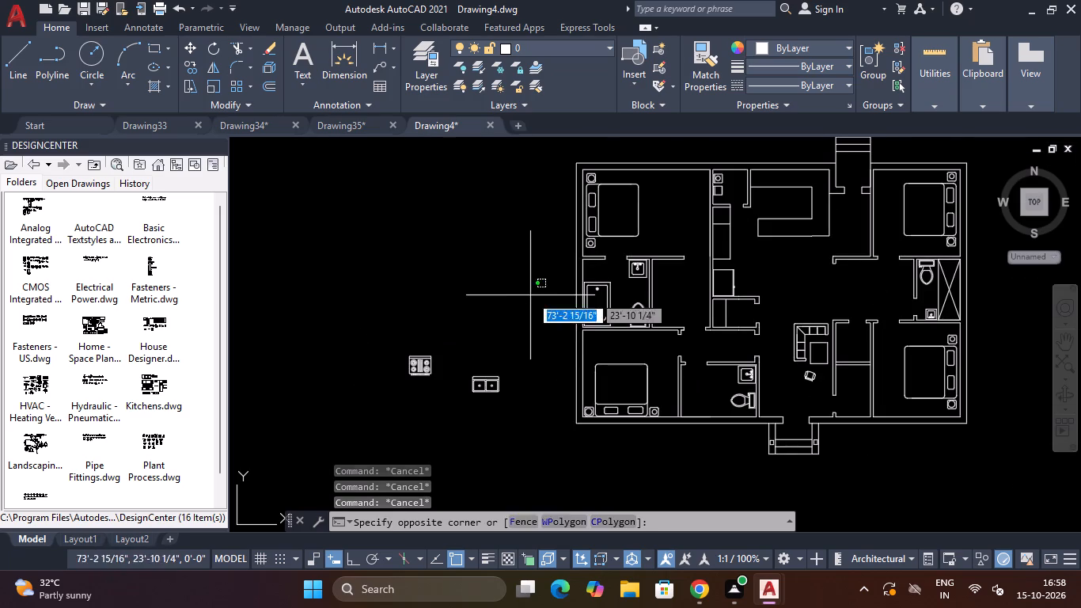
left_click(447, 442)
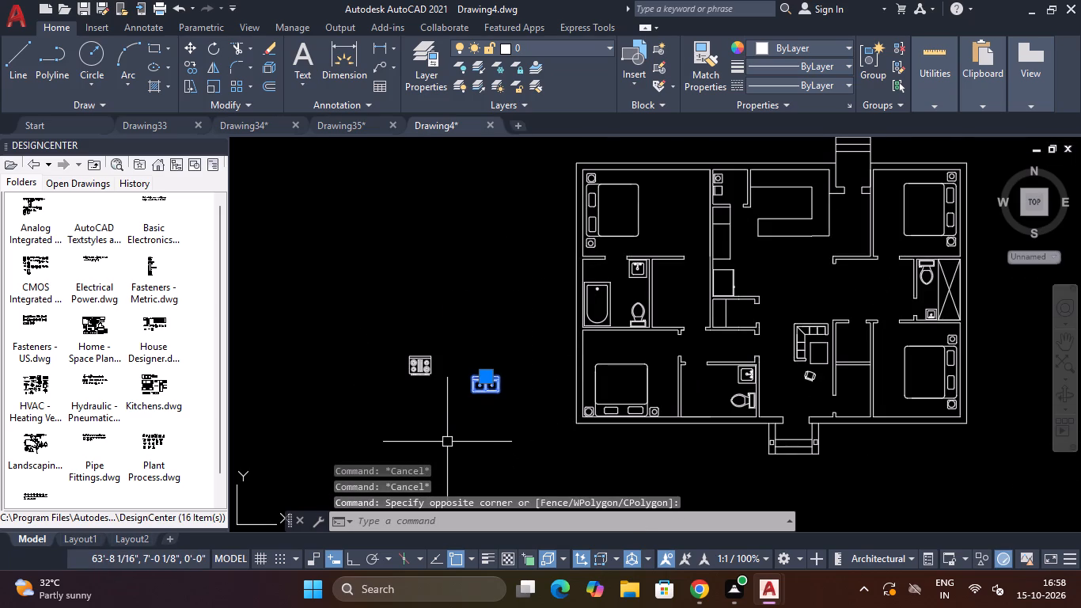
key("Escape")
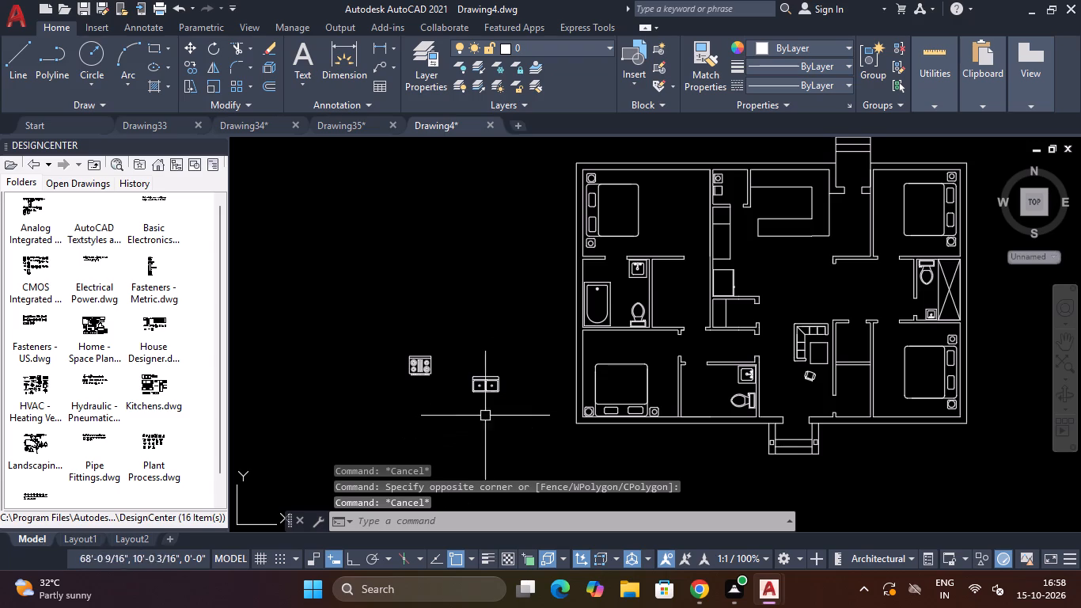
Rotate the double-bowl kitchen sink 90° clockwise about its northeast corner, with Ortho on, so its back edge faces east.
scroll(508, 374, "up", 3)
left_click_drag(526, 340, 519, 370)
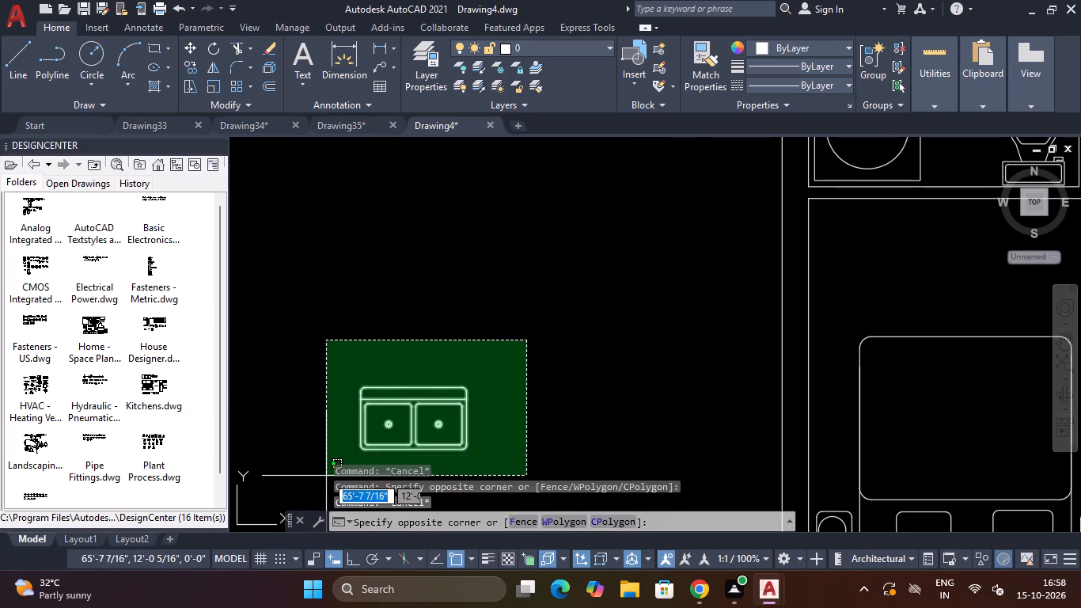
left_click(326, 476)
key("r")
key("o")
key("Return")
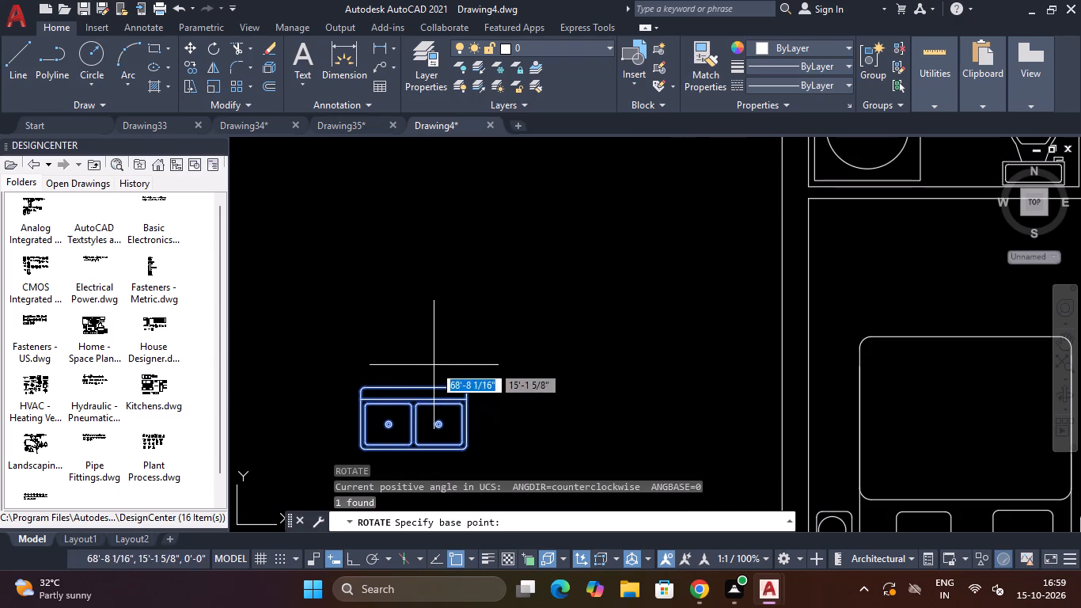
scroll(438, 372, "up", 3)
scroll(487, 401, "down", 4)
left_click(495, 405)
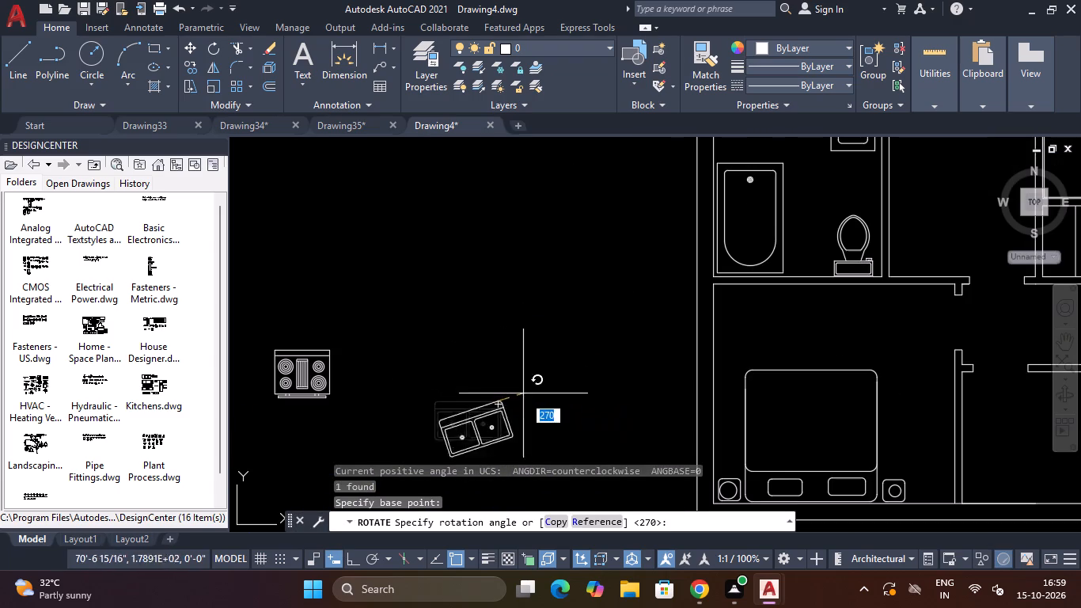
key("F8")
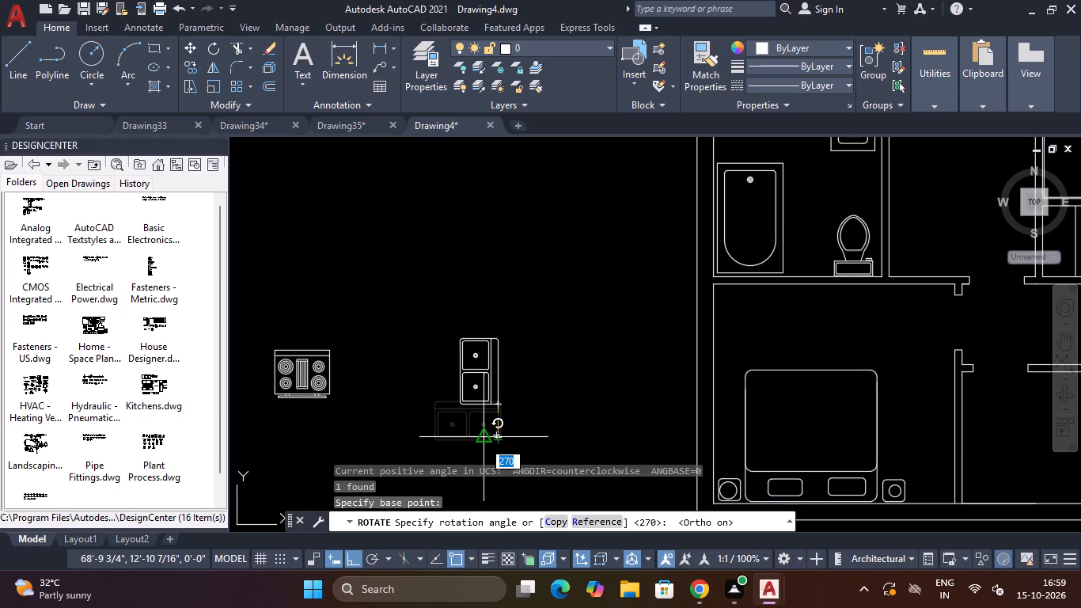
left_click(493, 459)
key("Escape")
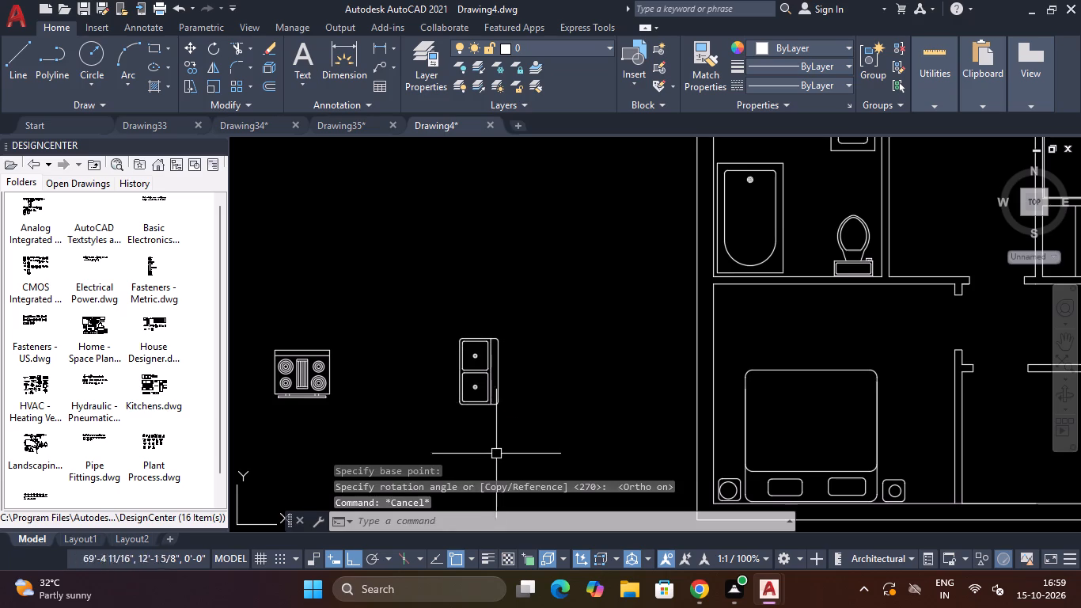
Move the rotated double-bowl sink onto the east leg of the kitchen counter, against the east wall, with Ortho off.
left_click_drag(516, 314, 511, 332)
left_click(455, 465)
type("M")
key("space")
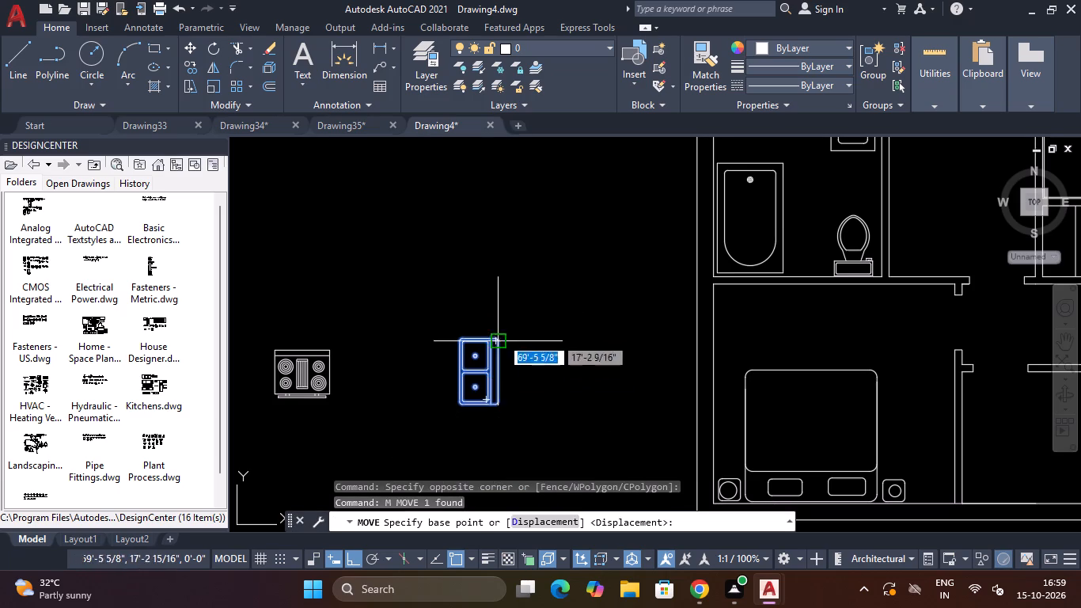
left_click(479, 389)
scroll(490, 373, "down", 5)
scroll(552, 340, "up", 4)
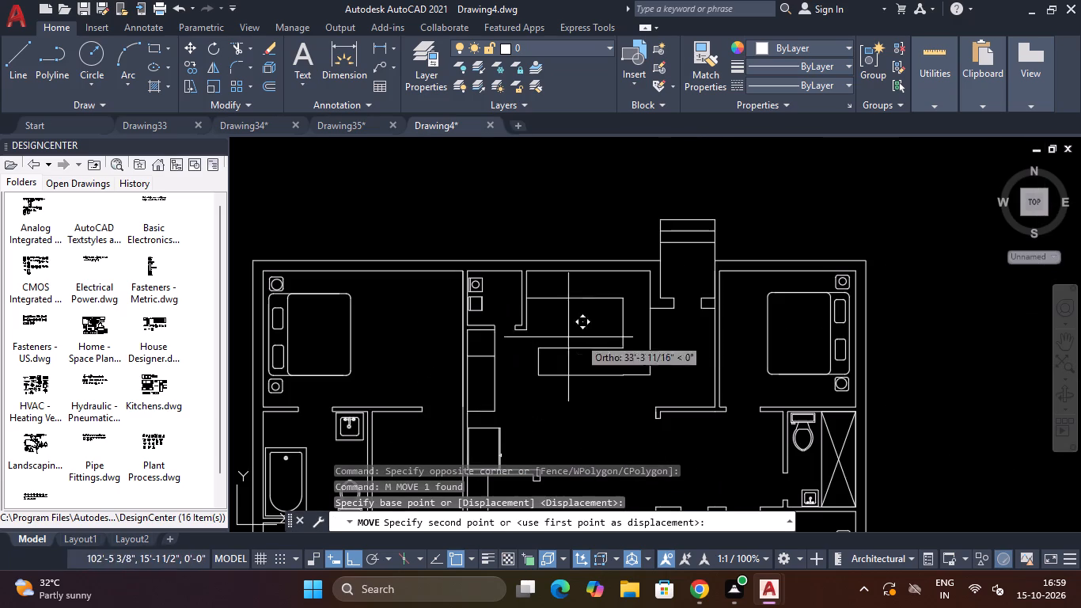
scroll(635, 340, "up", 4)
scroll(628, 317, "down", 4)
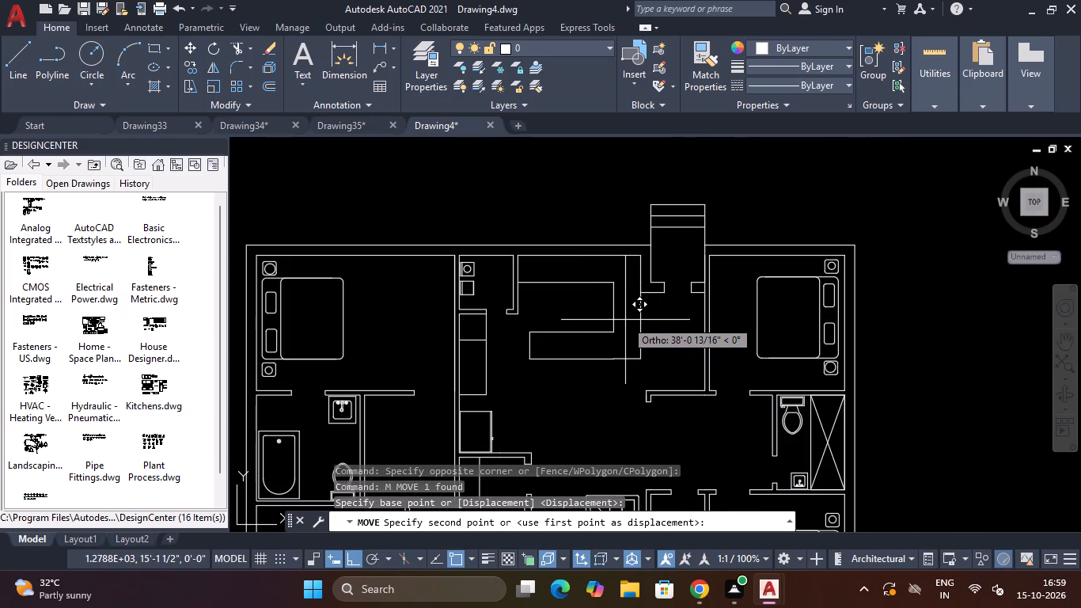
key("F8")
scroll(628, 317, "up", 2)
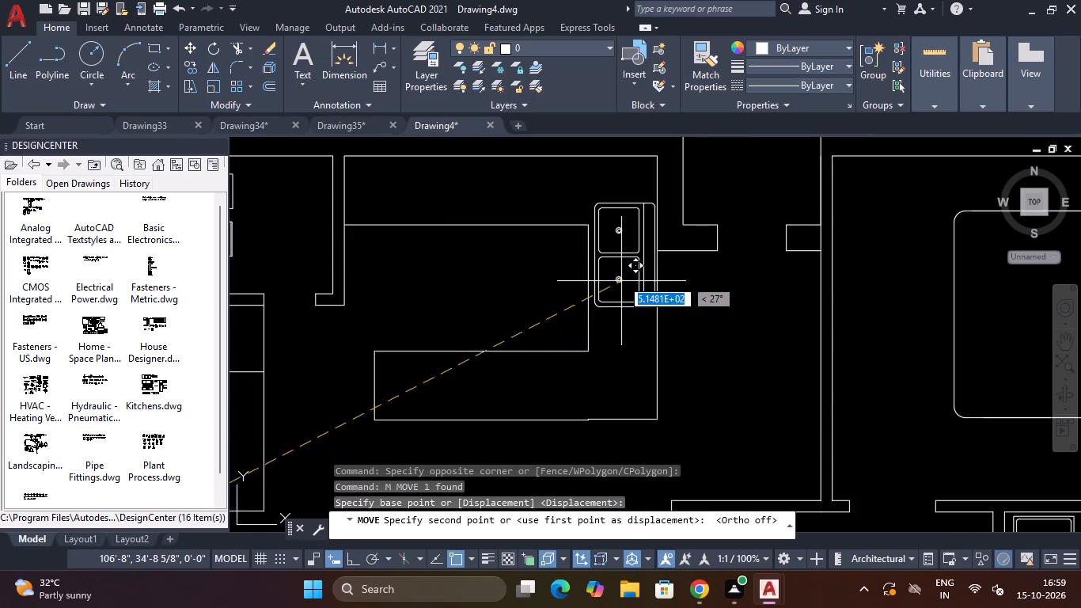
left_click(620, 256)
key("Escape")
Move the four-burner stove from outside the plan onto the kitchen's north counter, against the north wall.
scroll(620, 256, "down", 6)
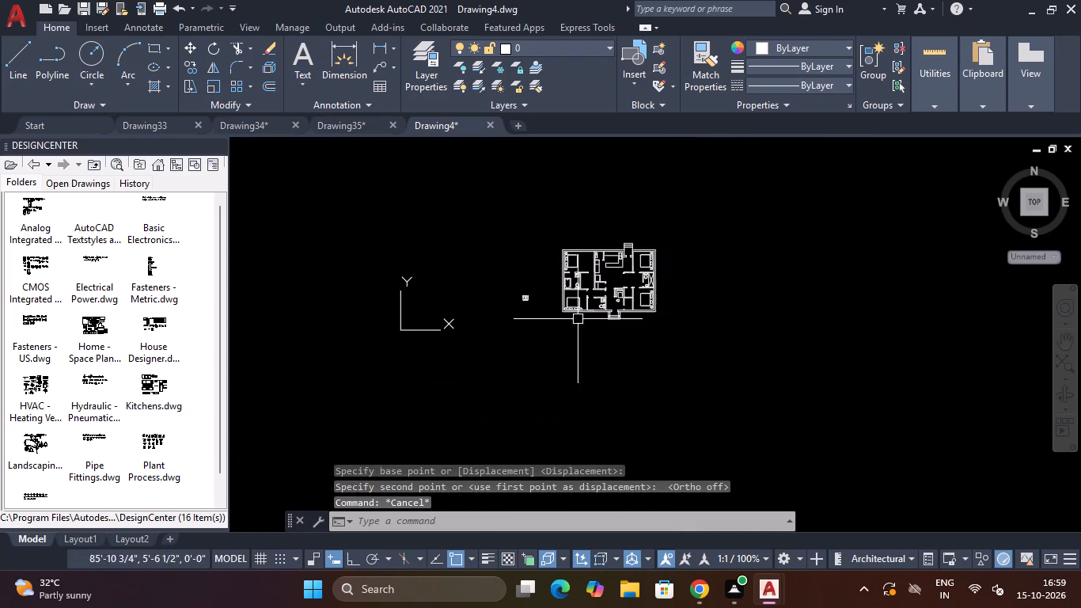
scroll(518, 294, "up", 3)
left_click(559, 280)
left_click(503, 363)
type("M")
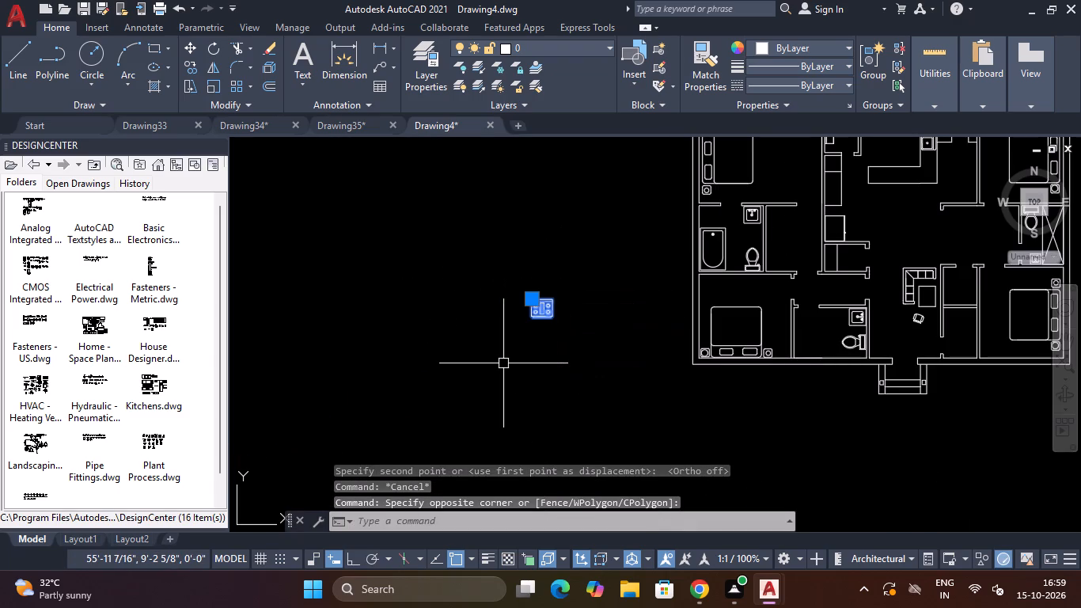
key("space")
scroll(541, 309, "up", 5)
left_click(539, 308)
scroll(543, 306, "down", 8)
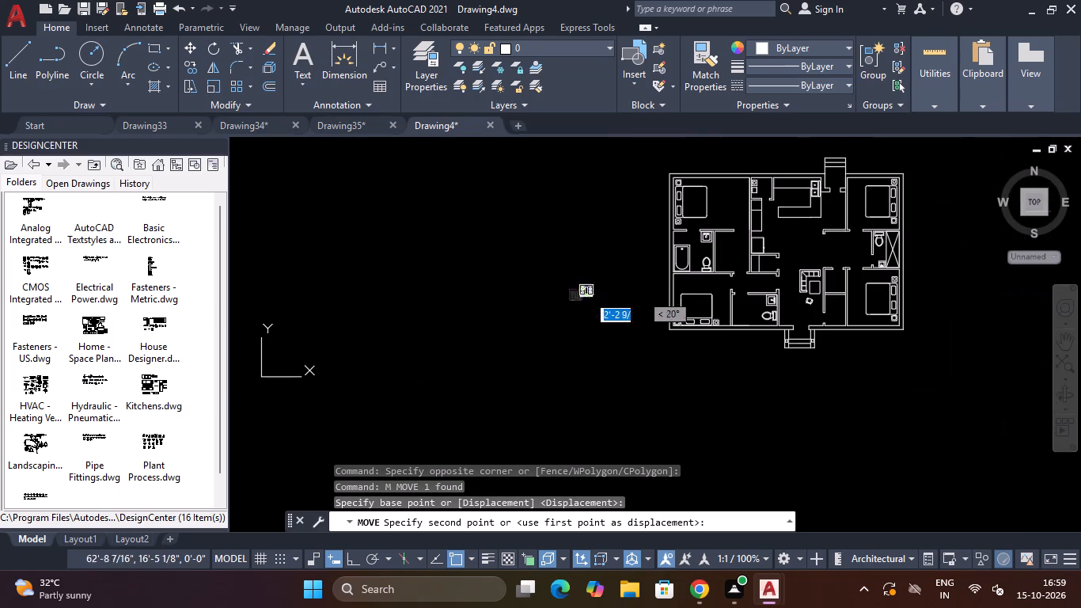
scroll(784, 177, "up", 4)
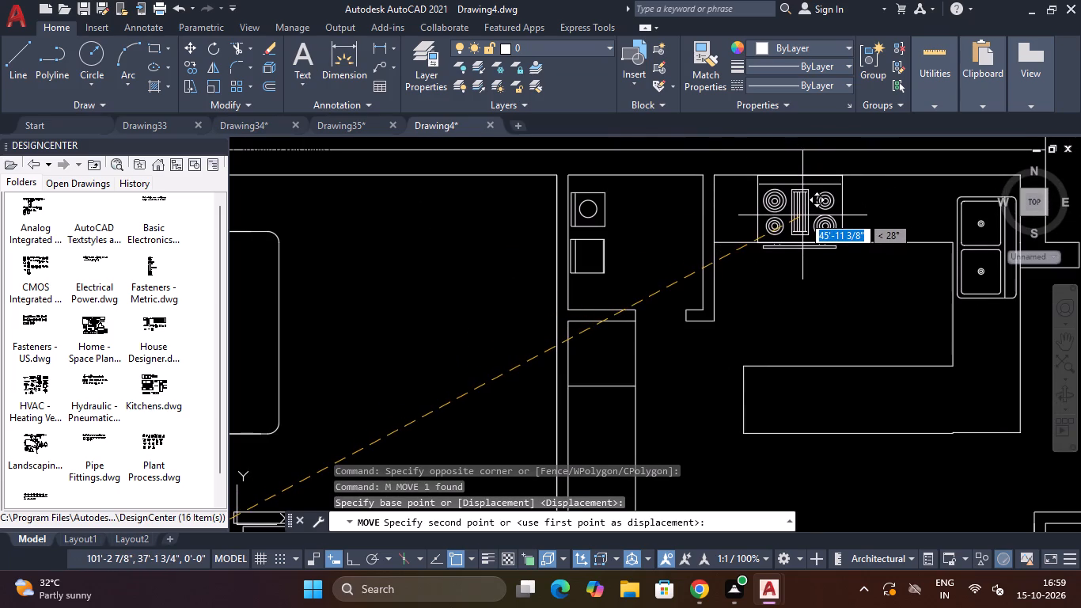
left_click(826, 215)
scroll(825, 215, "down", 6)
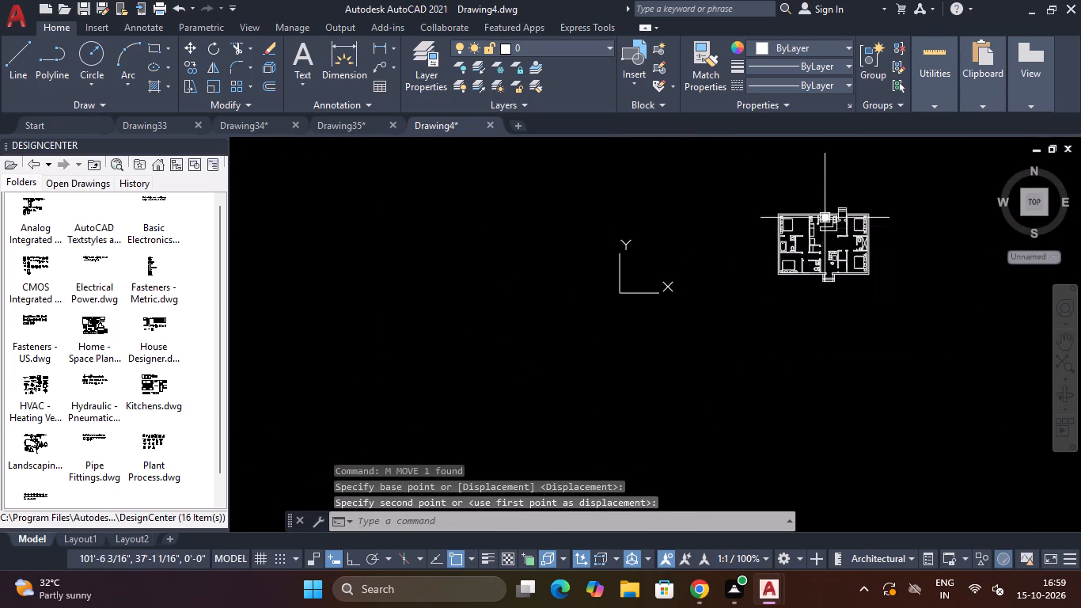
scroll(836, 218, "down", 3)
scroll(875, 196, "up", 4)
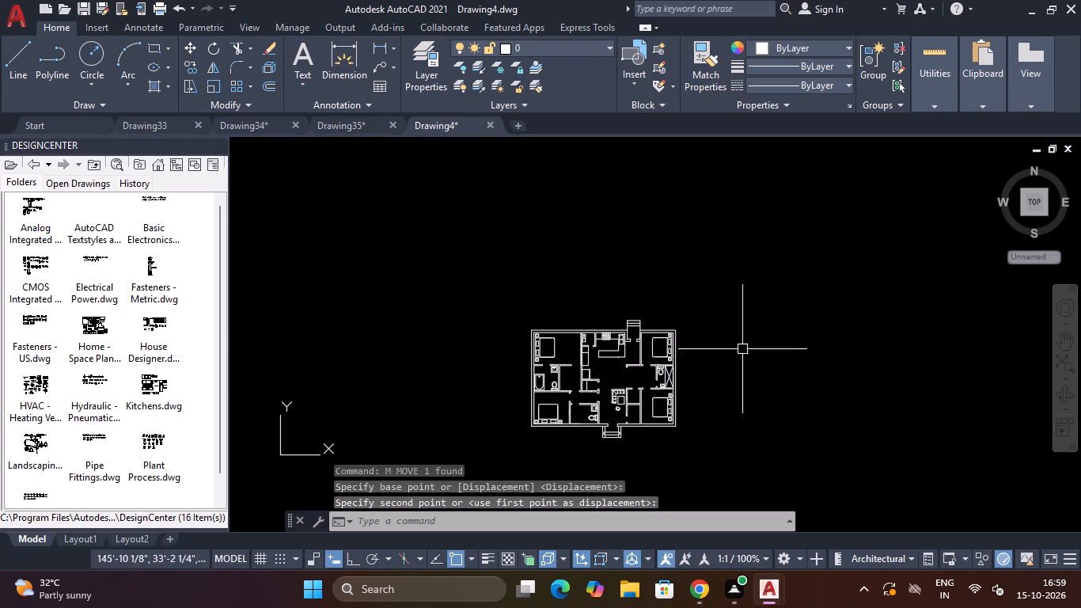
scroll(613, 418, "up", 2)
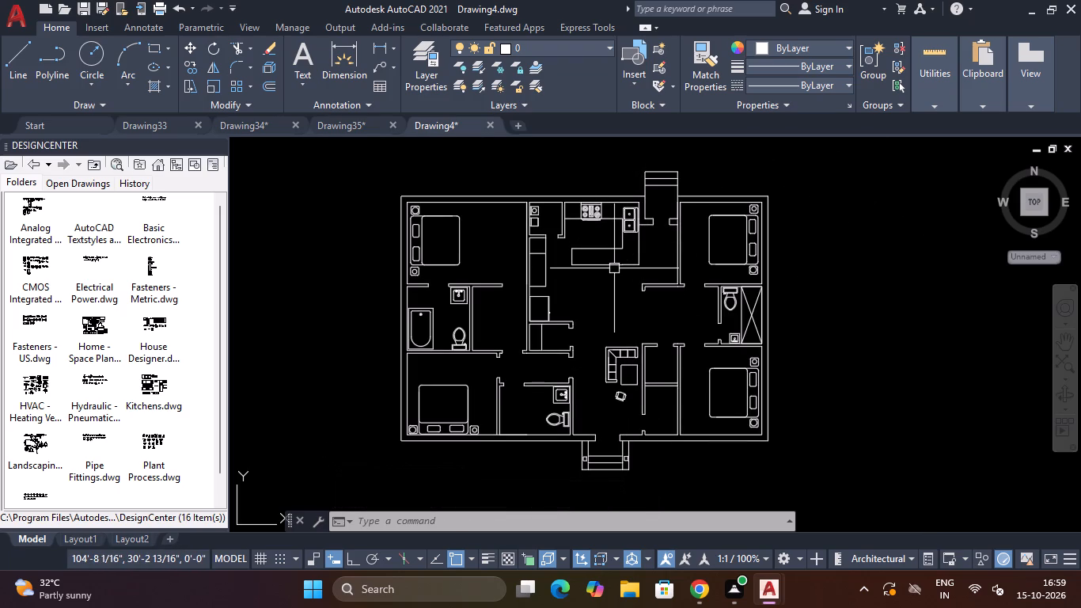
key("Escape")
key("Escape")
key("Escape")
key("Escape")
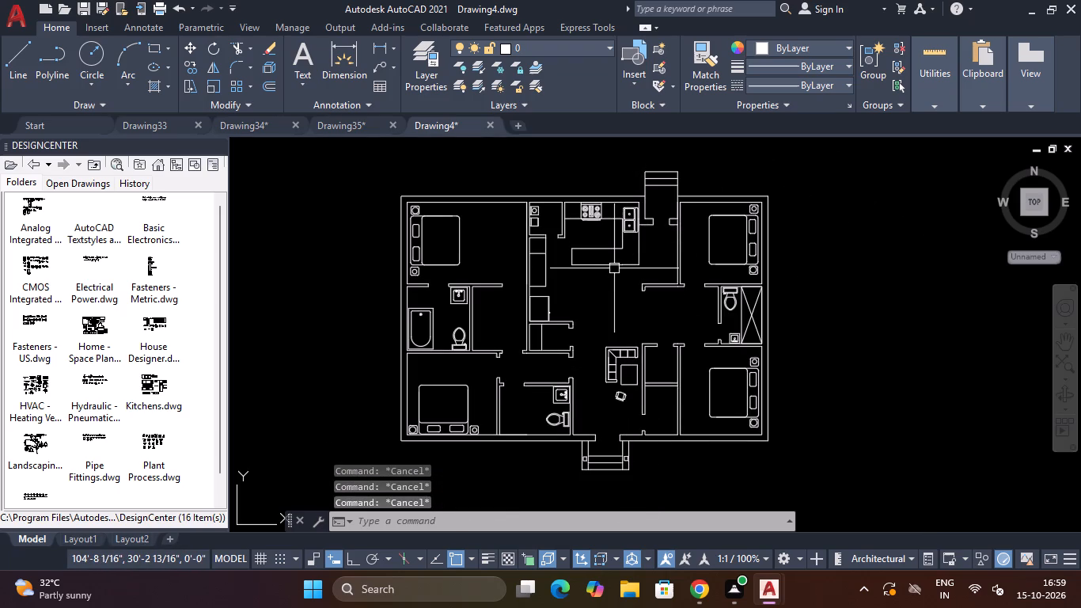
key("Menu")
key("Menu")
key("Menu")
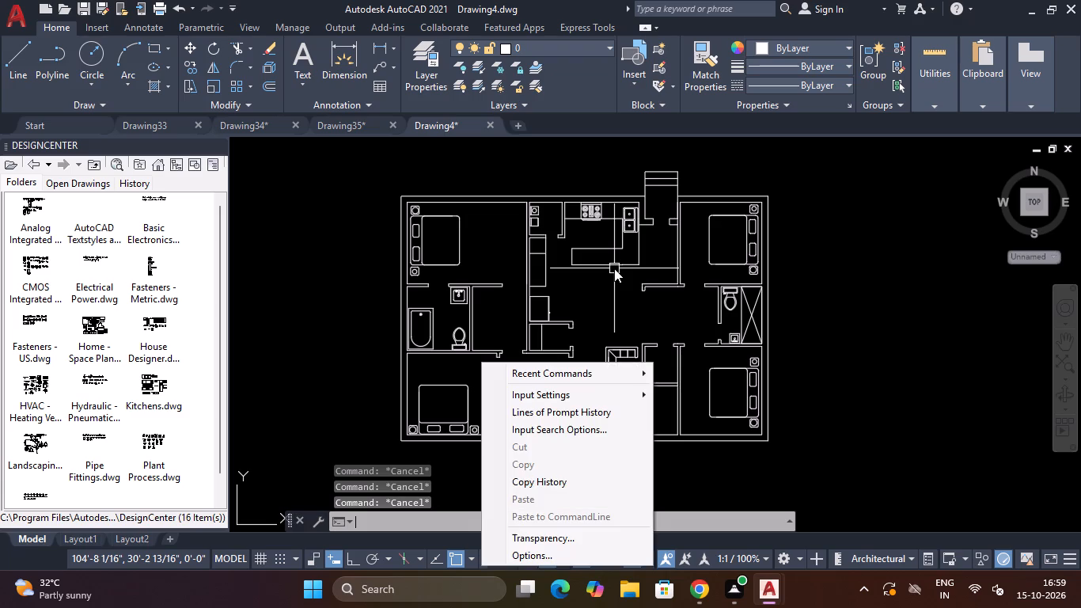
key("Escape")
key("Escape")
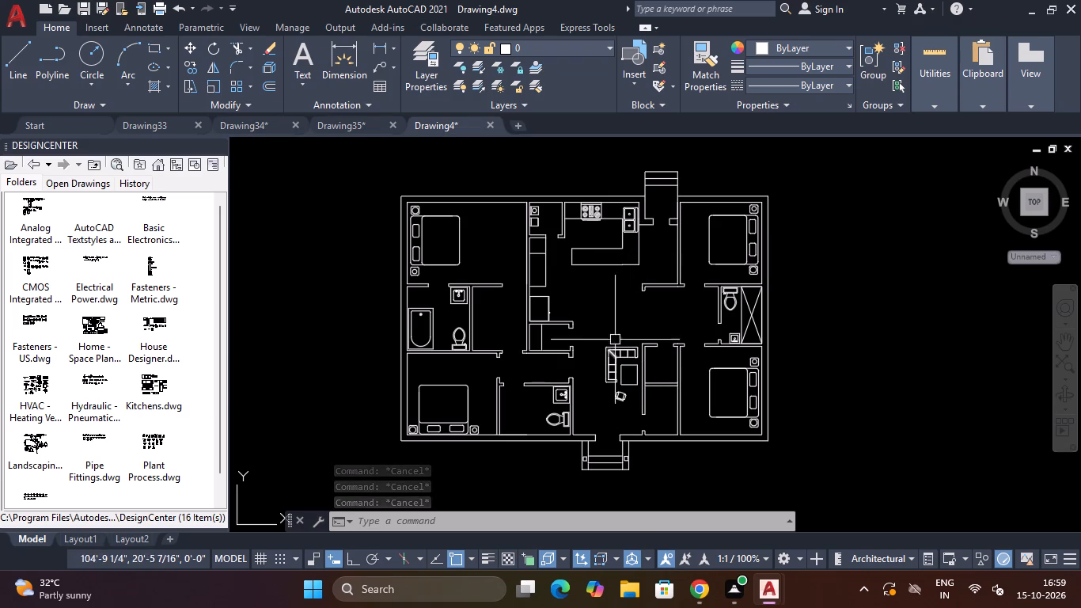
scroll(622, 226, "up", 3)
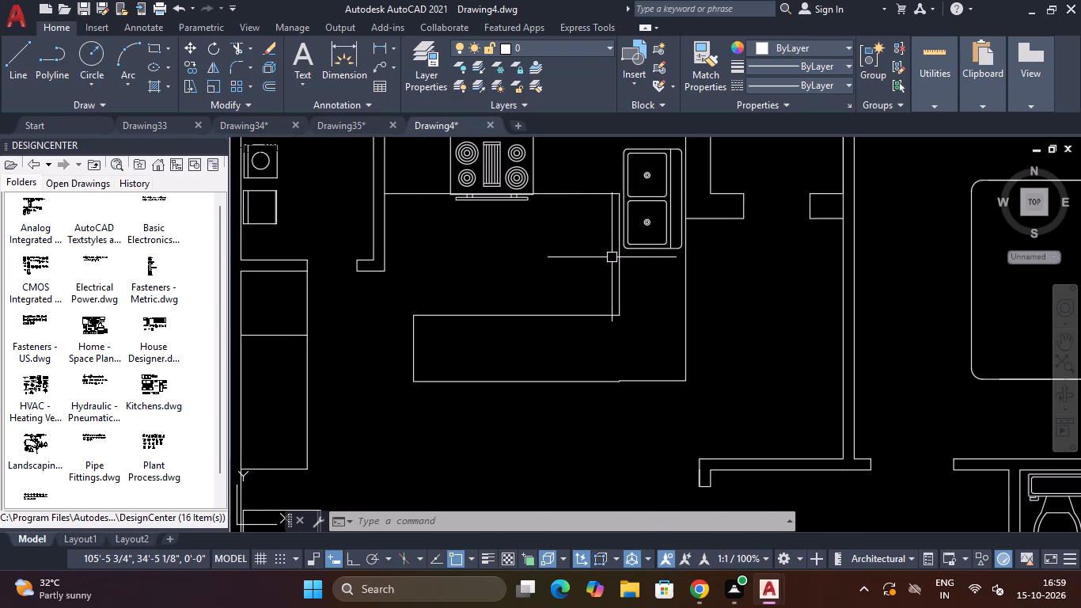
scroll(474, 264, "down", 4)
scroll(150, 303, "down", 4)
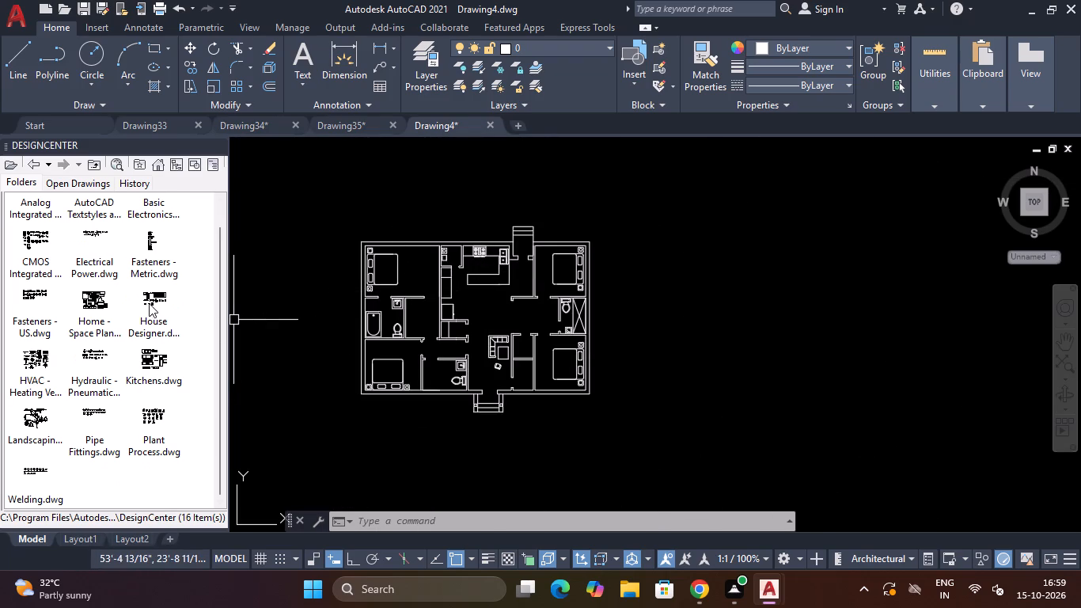
Insert the Dining Set - 36 x 72 in. block from Home - Space Planner.dwg outside the plan, west of the northwest bedroom.
double_click(94, 304)
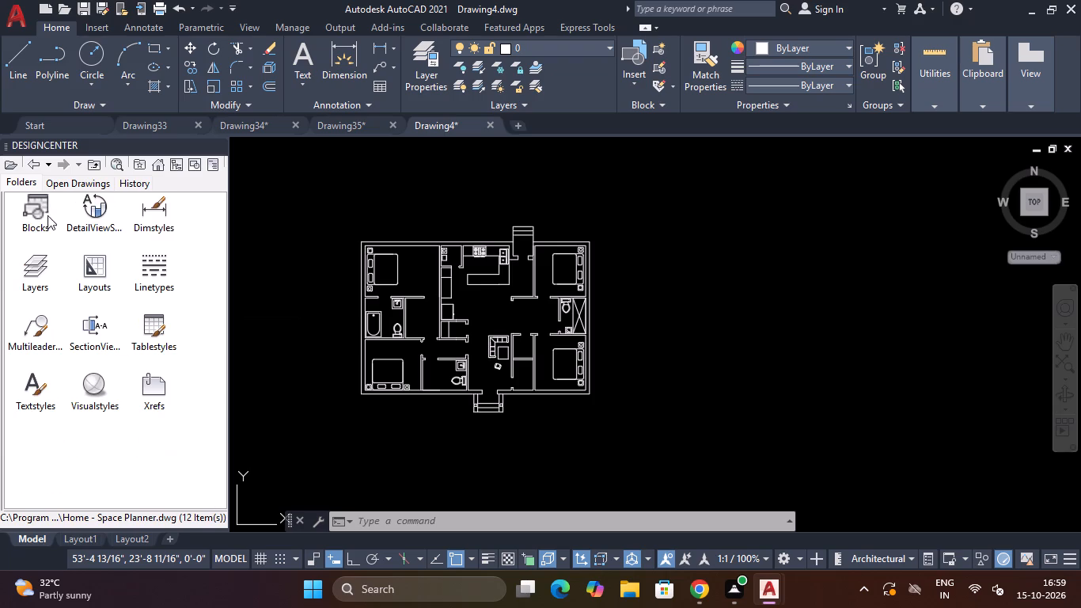
double_click(40, 218)
scroll(61, 265, "down", 5)
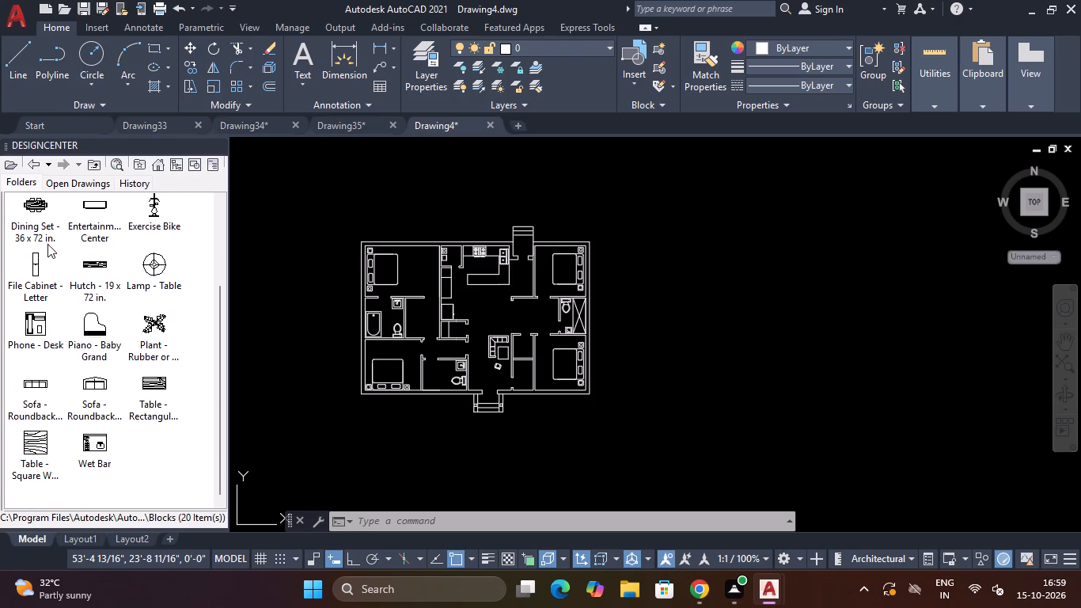
left_click_drag(42, 207, 283, 270)
scroll(288, 259, "up", 3)
key("Escape")
key("Escape")
scroll(318, 263, "up", 5)
scroll(313, 264, "down", 3)
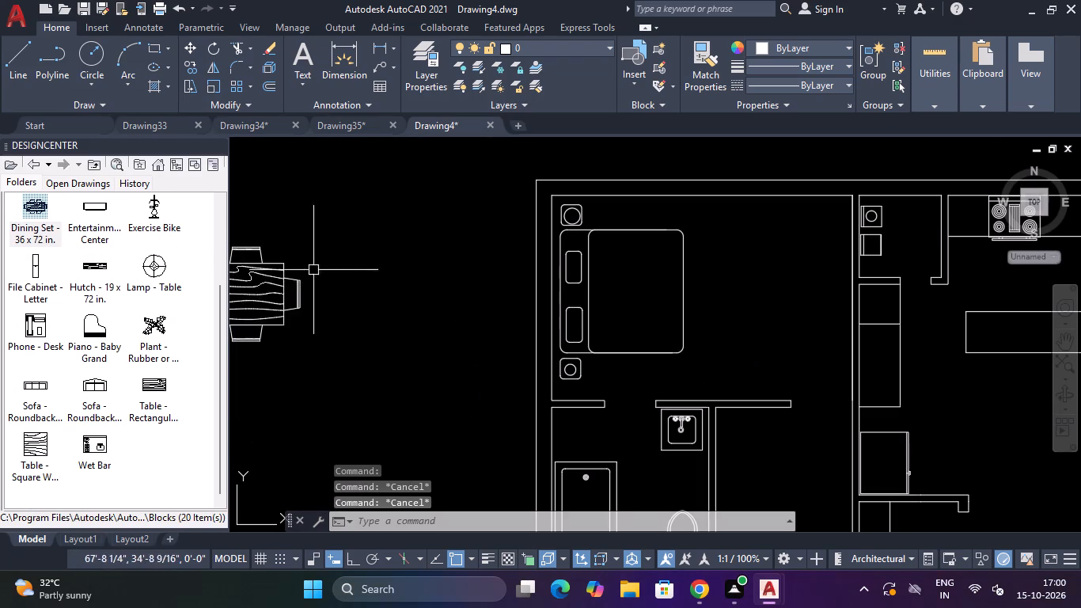
Copy the east end chair out of the dining set's block definition and paste it against the kitchen counter's east edge, below the sink.
double_click(283, 297)
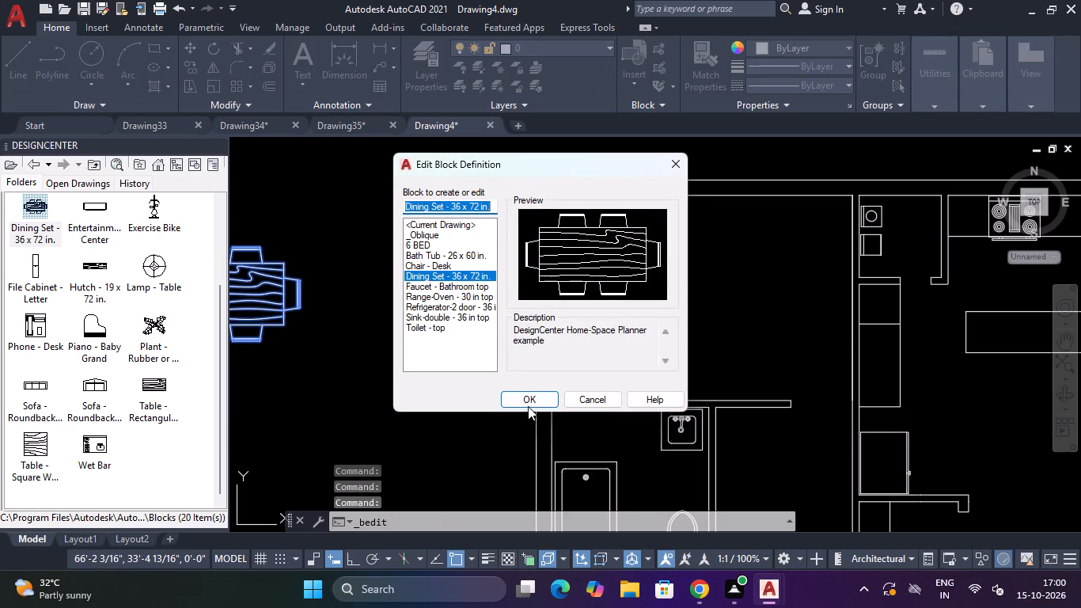
left_click(528, 406)
left_click_drag(900, 251, 902, 271)
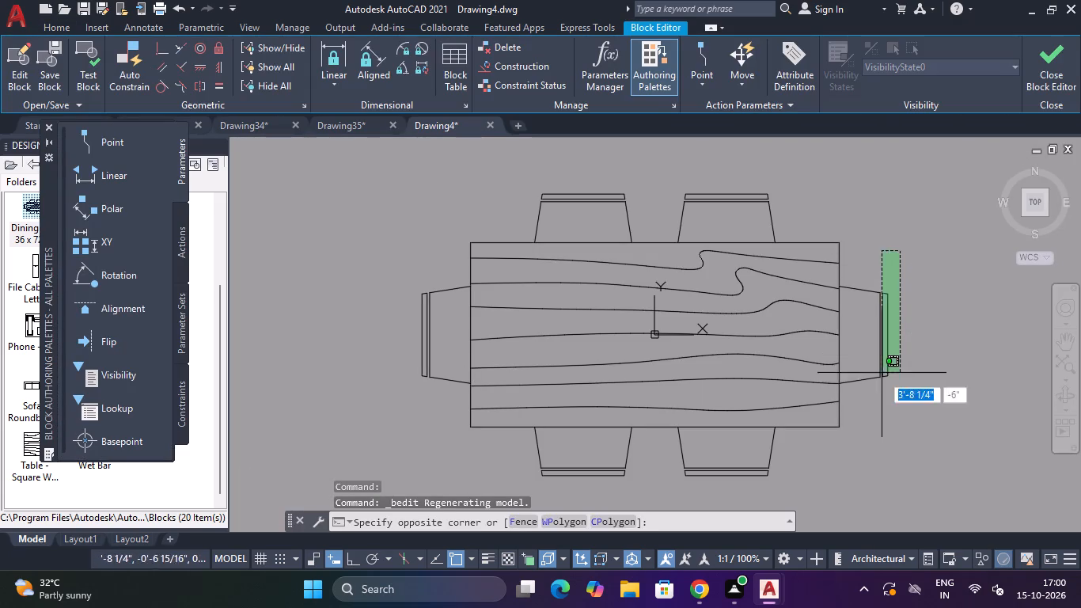
left_click(861, 415)
key("ctrl+c")
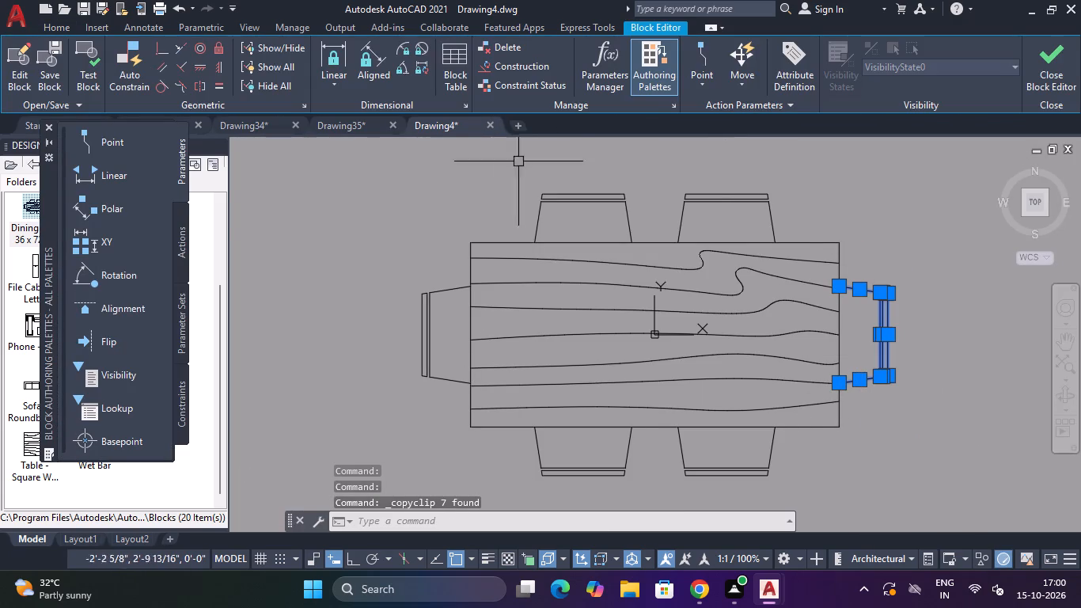
left_click(1053, 80)
left_click(573, 245)
scroll(536, 301, "down", 1)
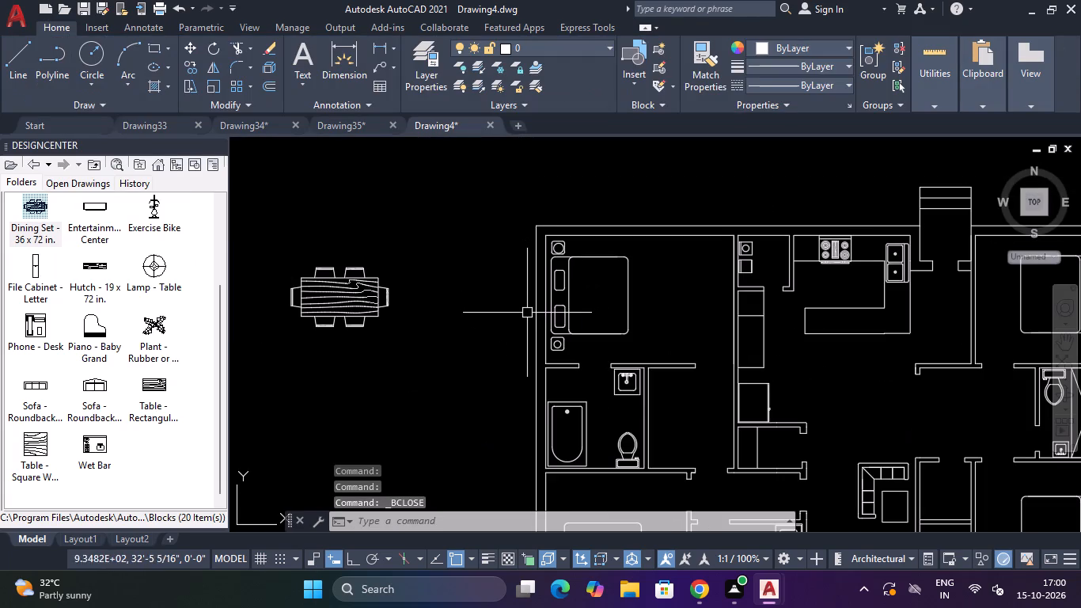
key("ctrl+v")
scroll(553, 315, "down", 3)
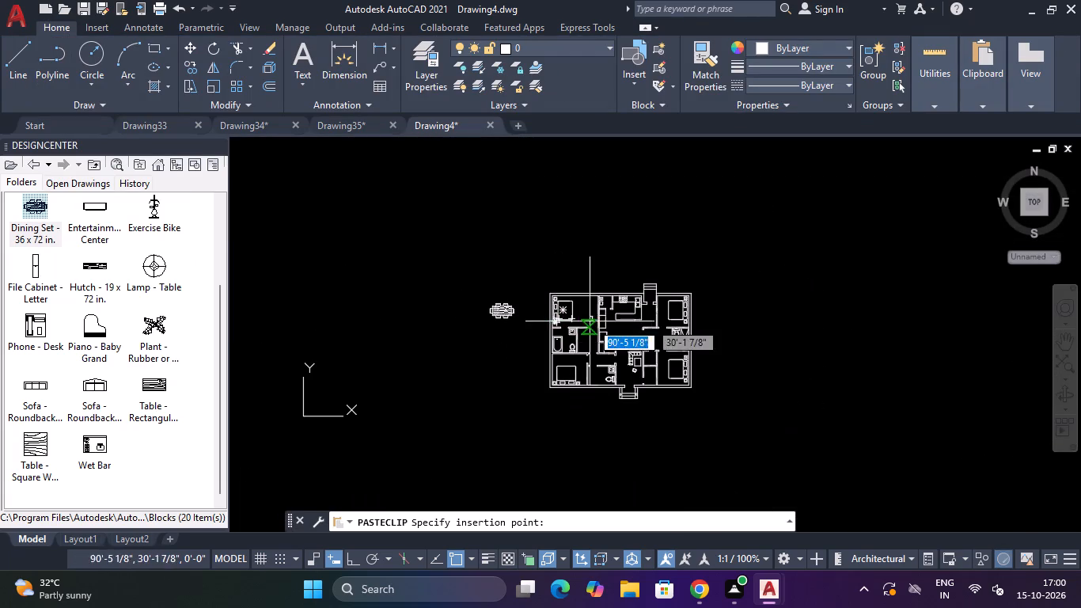
scroll(634, 314, "up", 4)
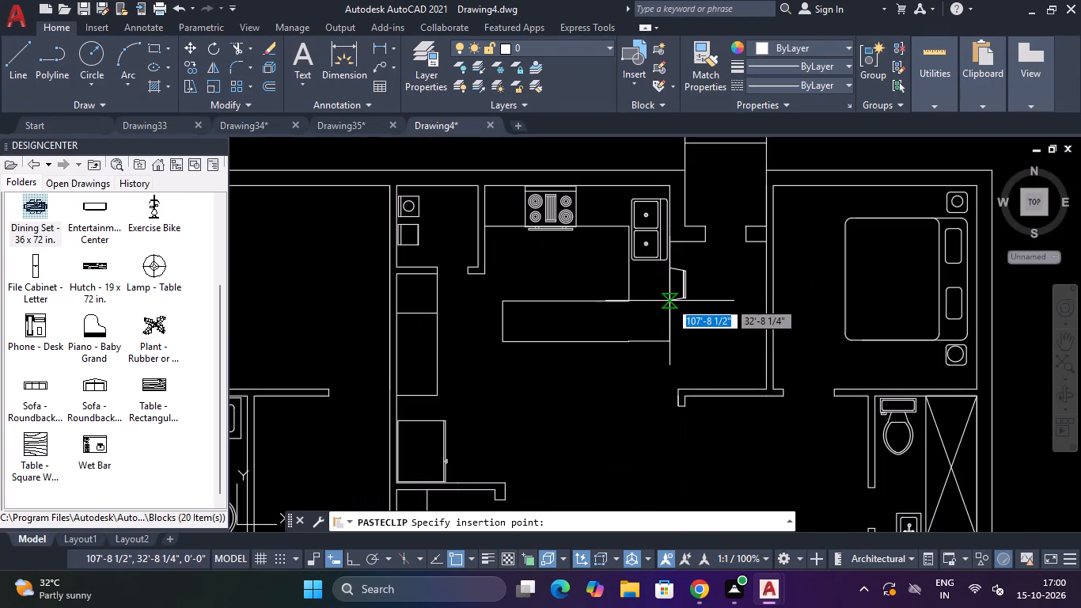
left_click(669, 299)
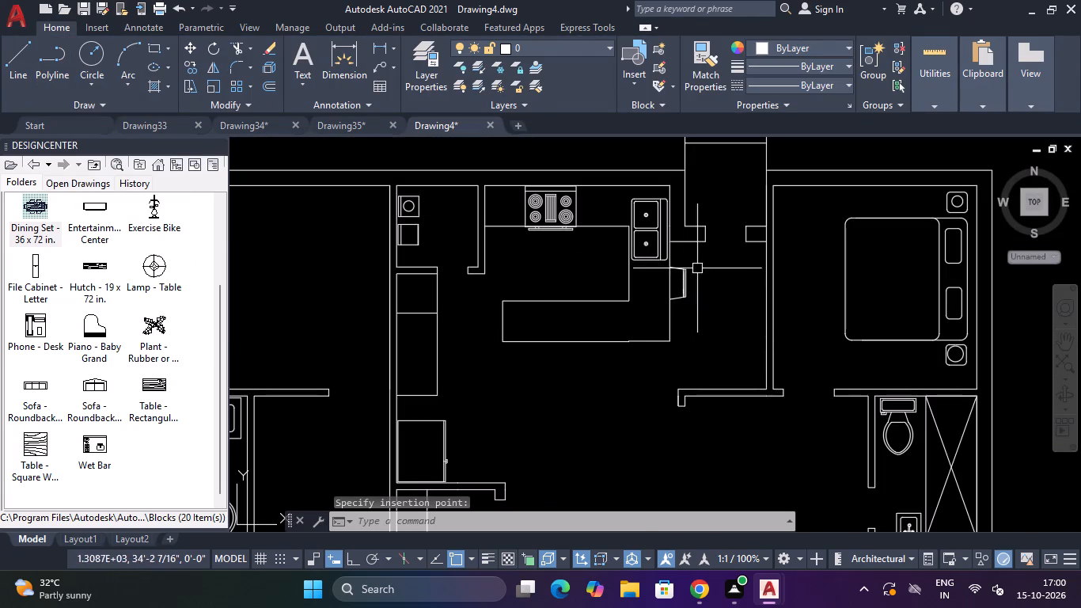
Copy the chair about 2' south along the counter's east edge, and place another copy in the open space south of the counter.
left_click(692, 266)
left_click(680, 312)
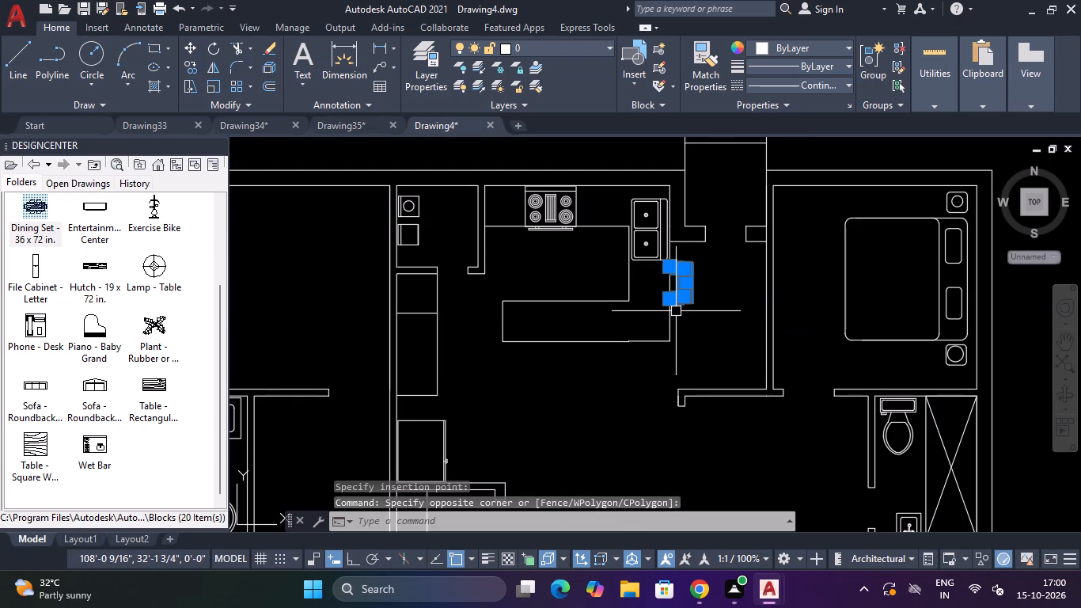
type("CO")
key("Return")
scroll(676, 306, "up", 2)
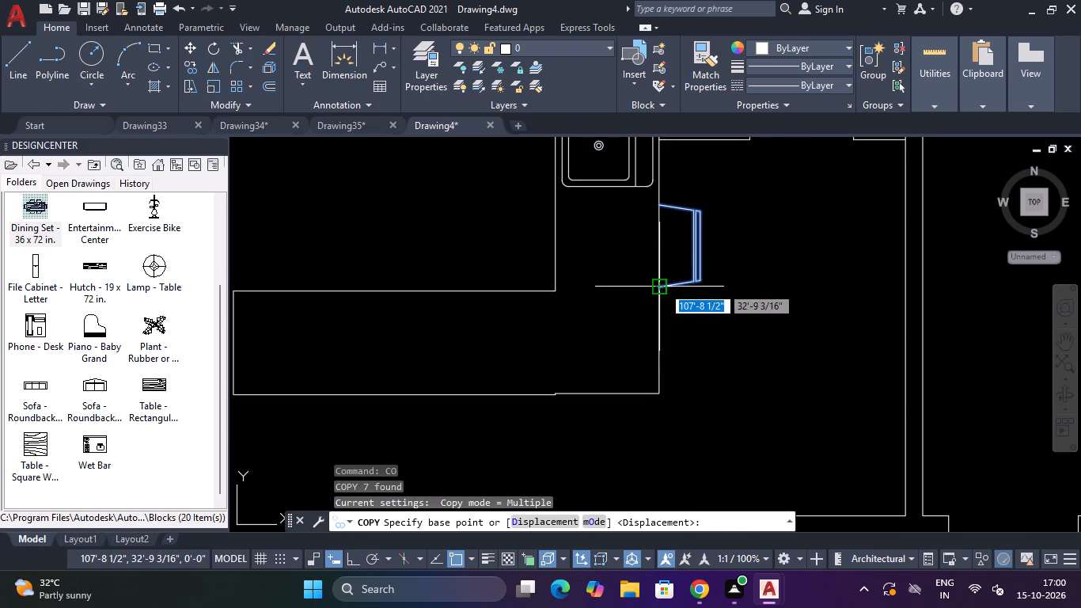
left_click(662, 286)
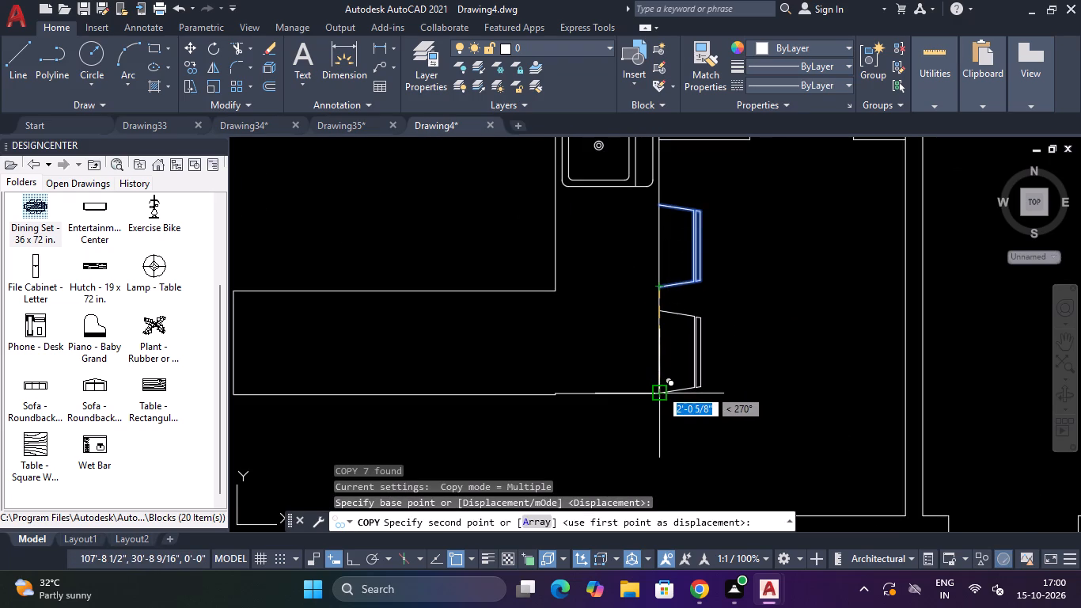
left_click(660, 389)
scroll(660, 388, "down", 3)
left_click(632, 438)
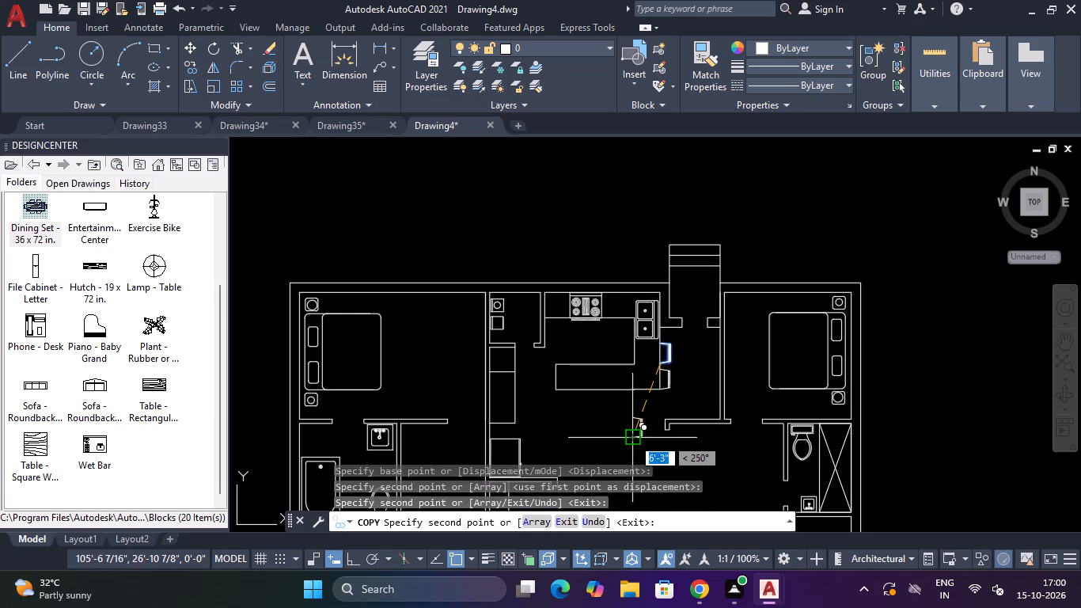
key("Escape")
Rotate the freestanding chair copy 90° clockwise about its backrest corner, with Ortho on, so its back faces south.
scroll(646, 415, "up", 2)
scroll(653, 401, "down", 2)
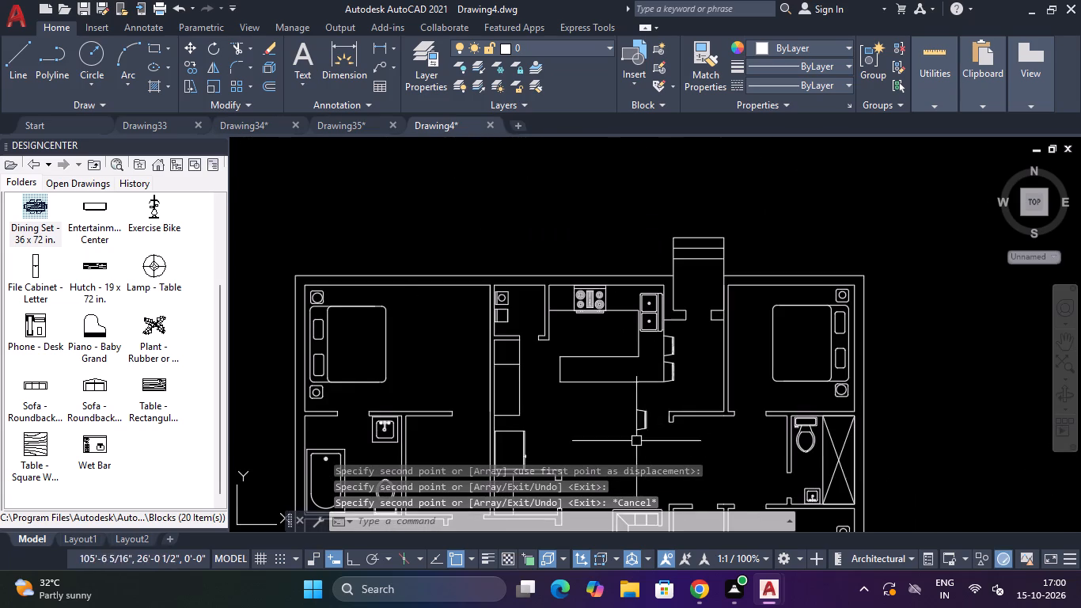
scroll(636, 441, "up", 3)
left_click_drag(684, 264, 676, 306)
left_click(620, 441)
type("RO")
key("Return")
left_click(674, 321)
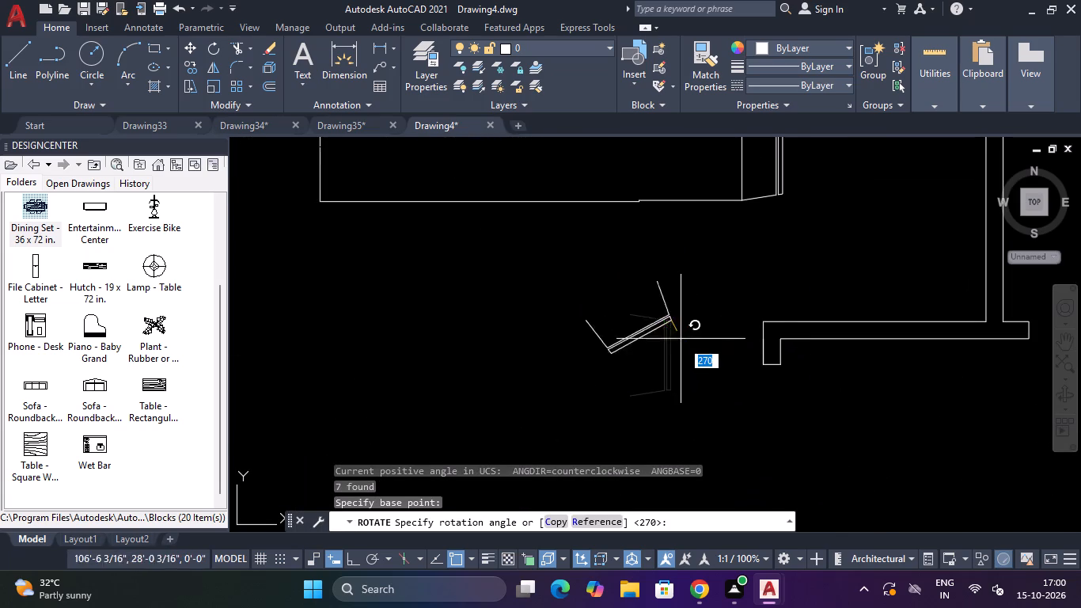
key("F8")
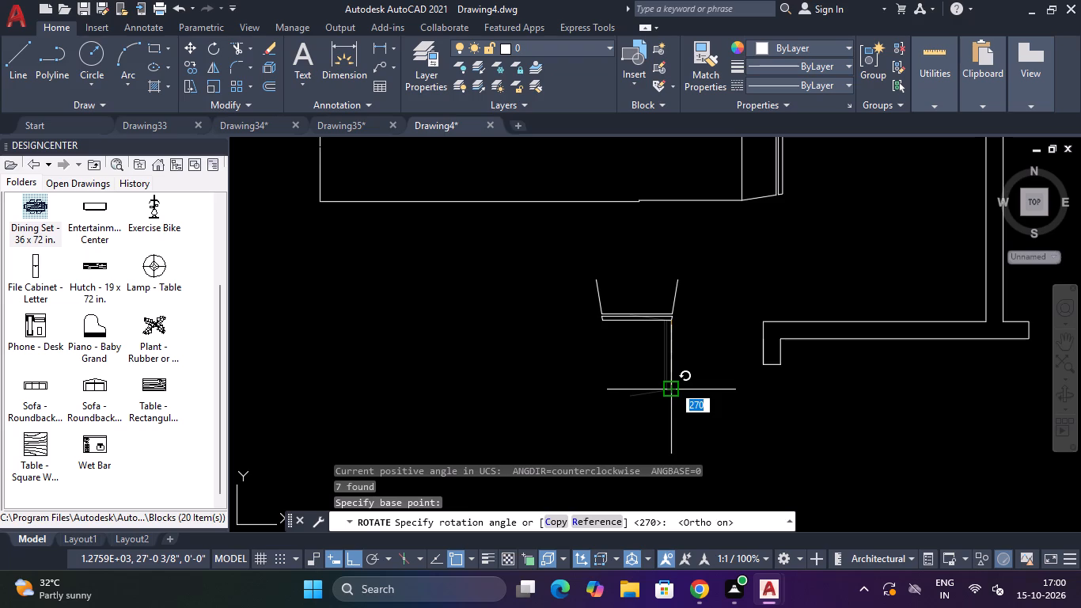
left_click(676, 396)
key("Escape")
Move the rotated chair up against the counter's south edge near its east end, with Ortho off.
left_click_drag(698, 276, 681, 301)
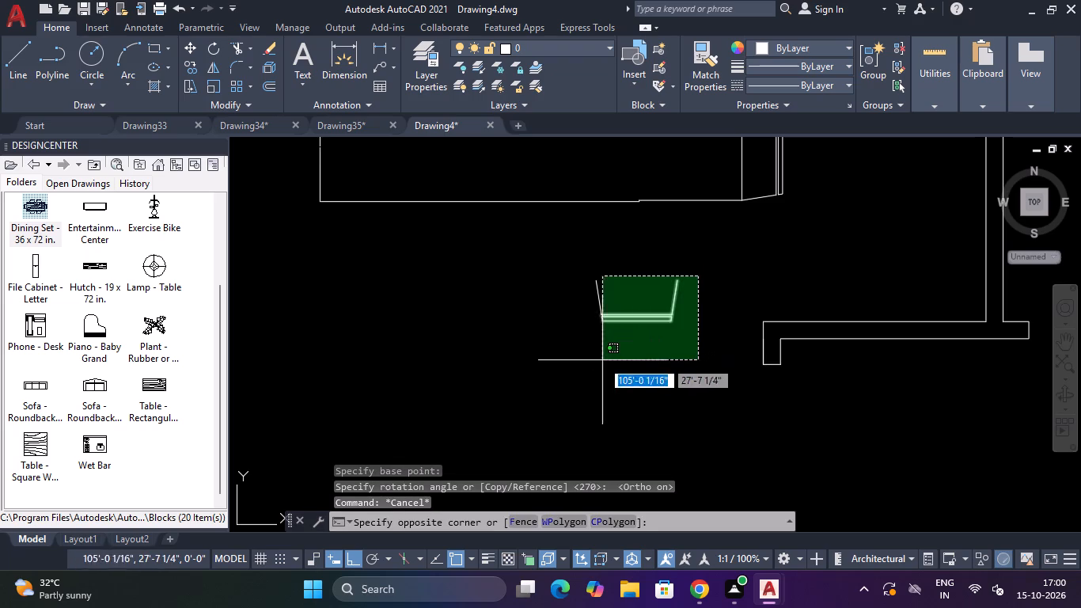
left_click(576, 364)
type("M")
key("space")
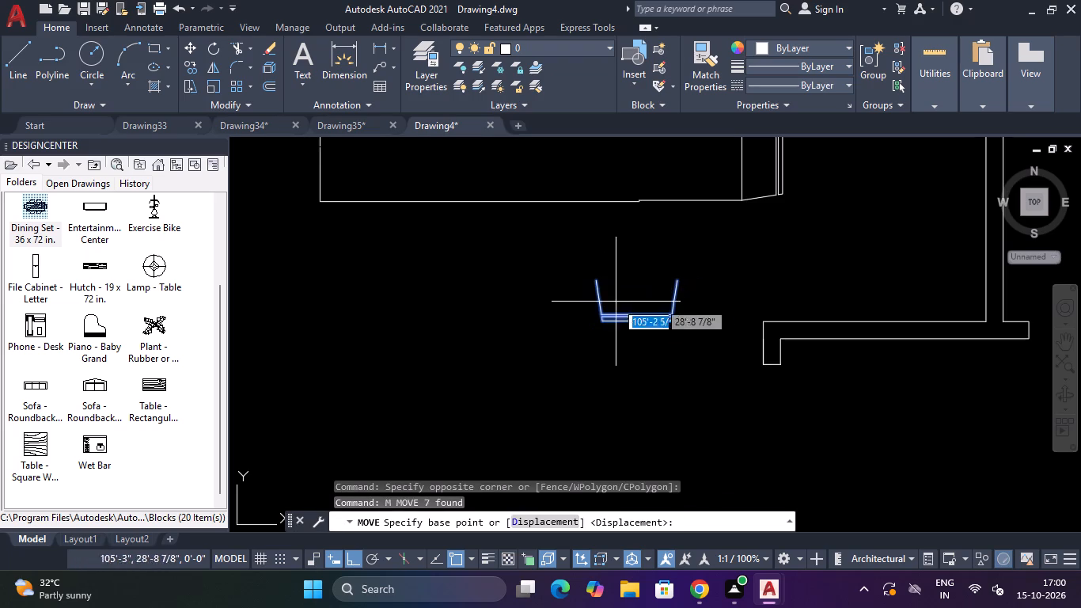
left_click(672, 281)
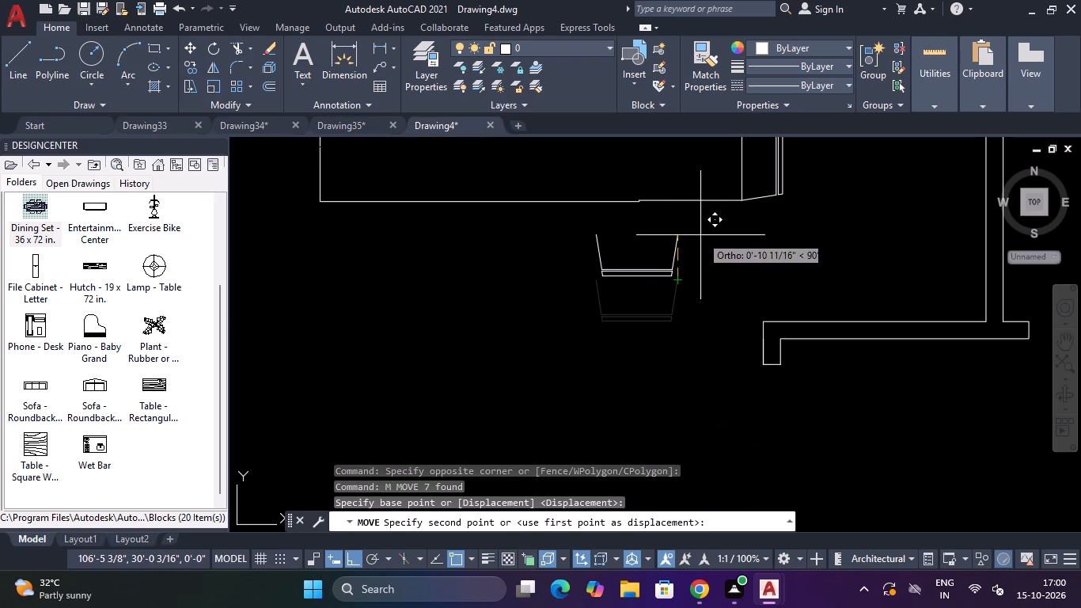
key("F8")
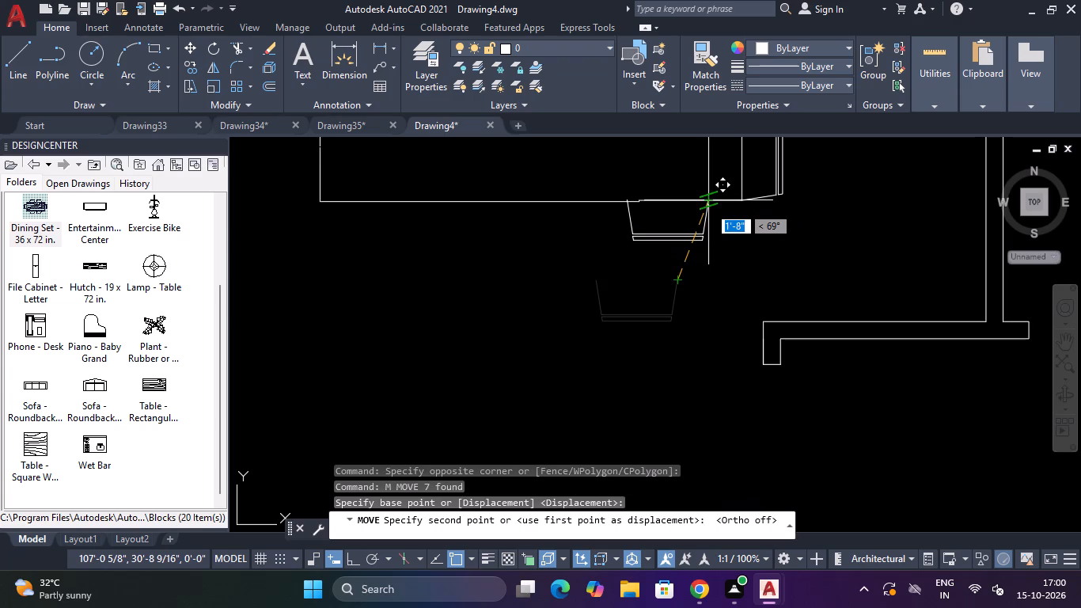
left_click(708, 206)
Copy the south-side chair three times westward along the counter's south edge, about 2' apart.
left_click_drag(718, 217, 698, 224)
left_click(557, 252)
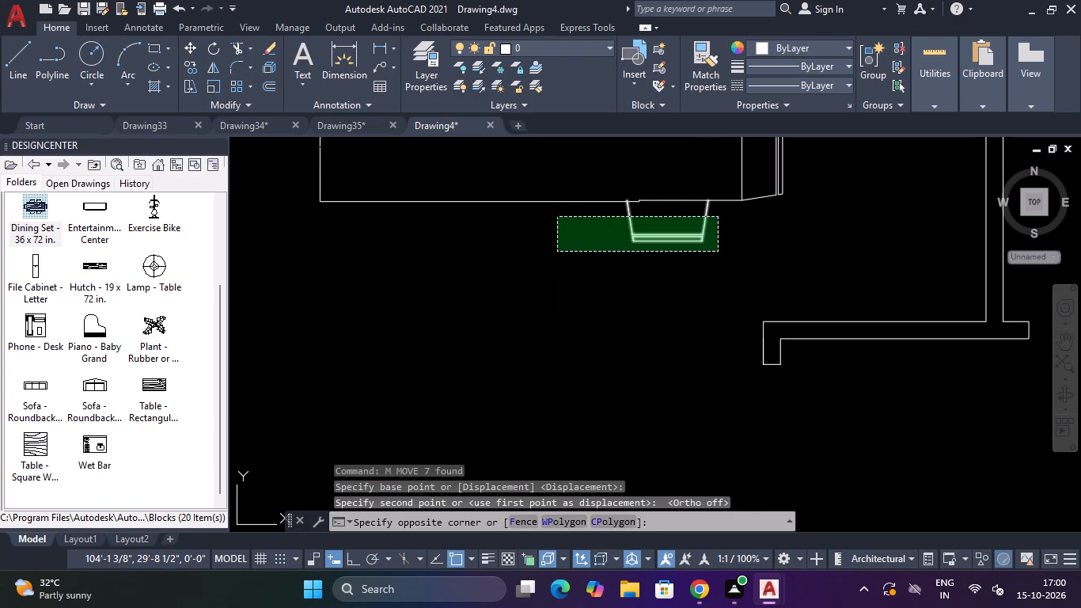
type("CO")
key("Return")
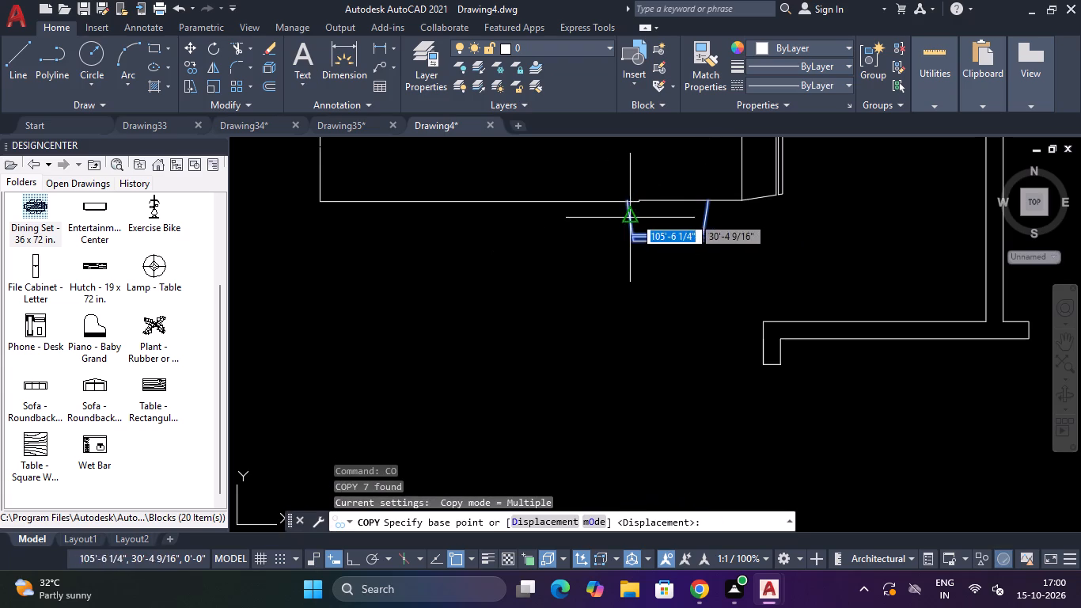
left_click(658, 221)
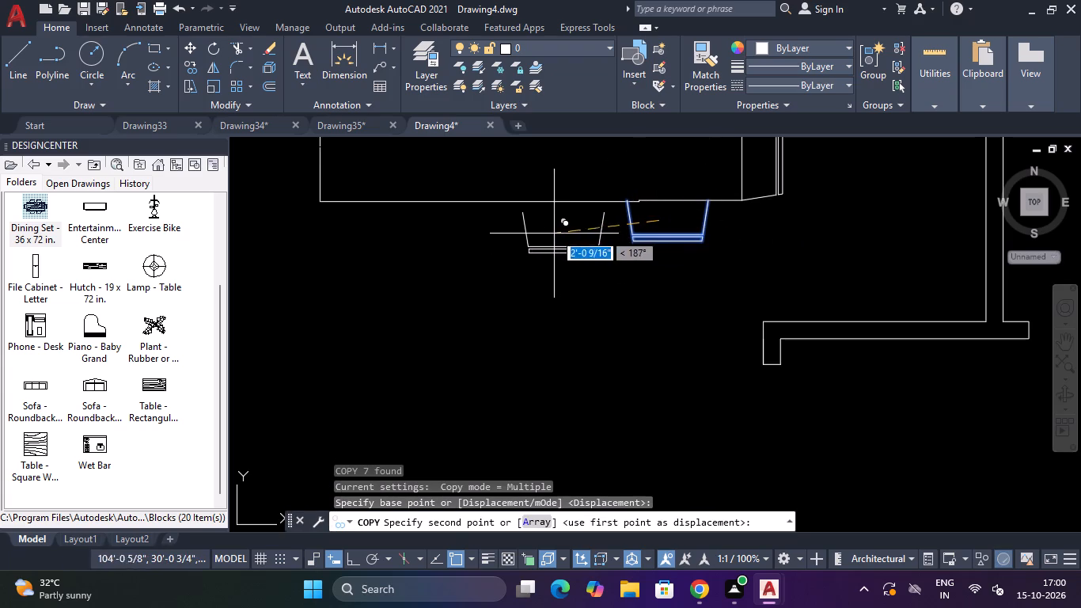
left_click(548, 224)
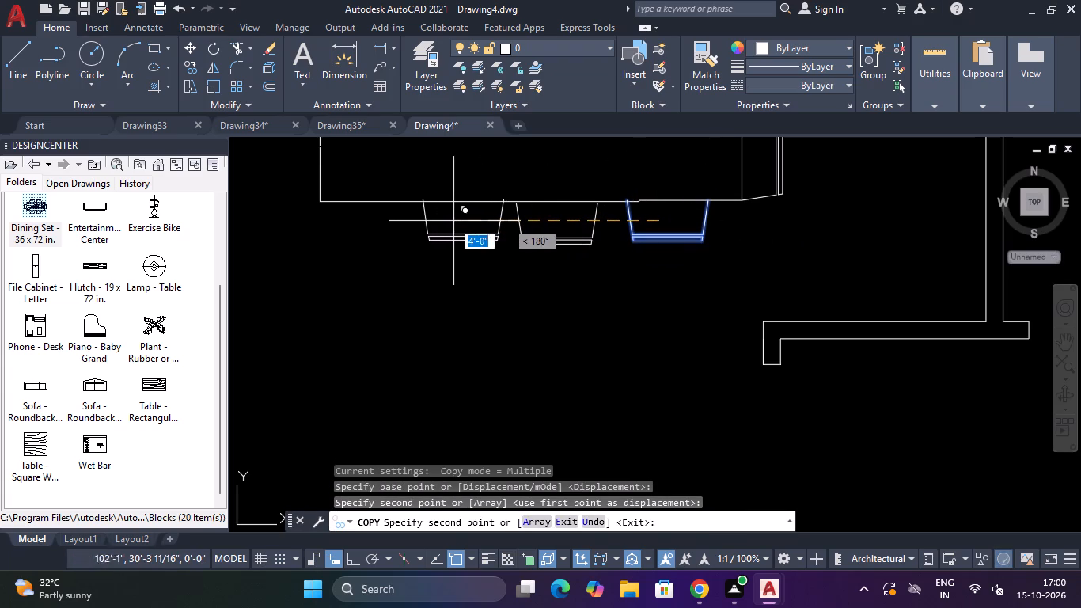
left_click(447, 222)
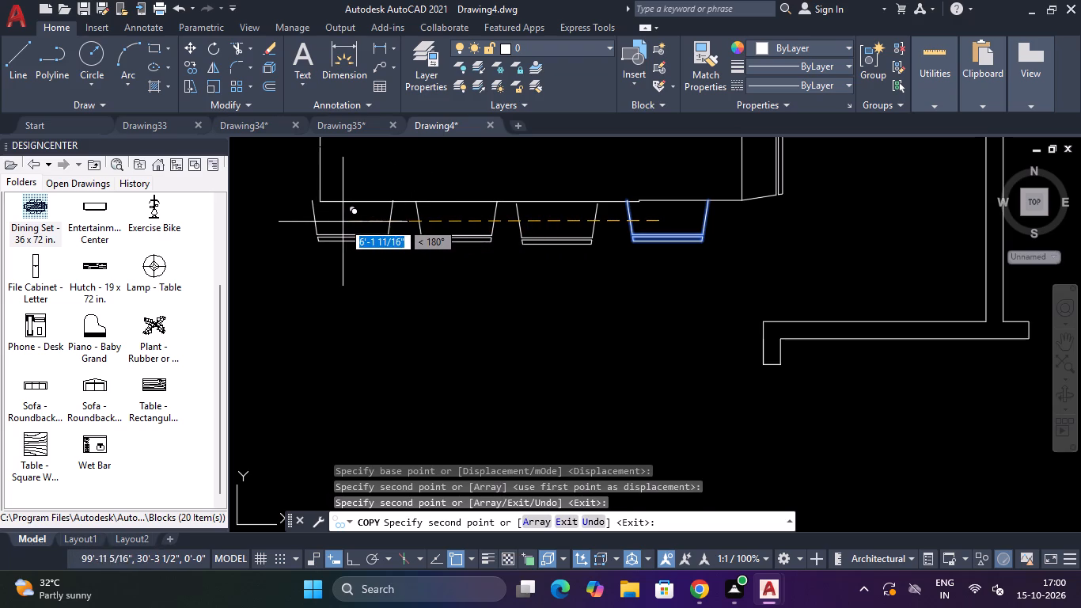
left_click(351, 225)
key("Escape")
Delete the short segment of the counter's south edge at its east end, above the easternmost south-side chair.
scroll(370, 228, "down", 1)
scroll(635, 230, "down", 1)
scroll(576, 217, "up", 3)
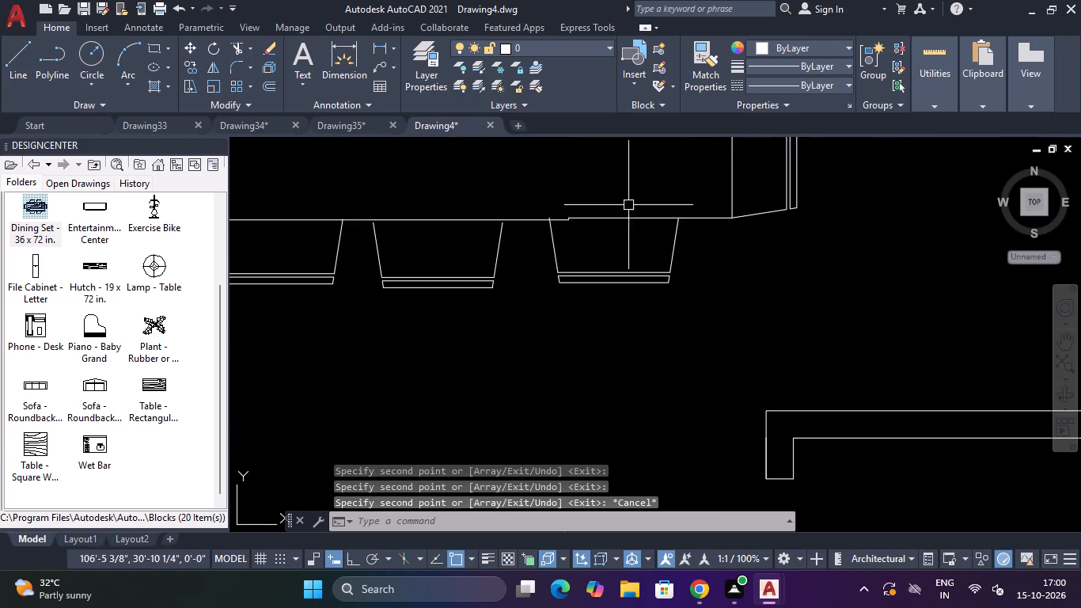
left_click_drag(625, 197, 621, 216)
left_click(613, 240)
key("Delete")
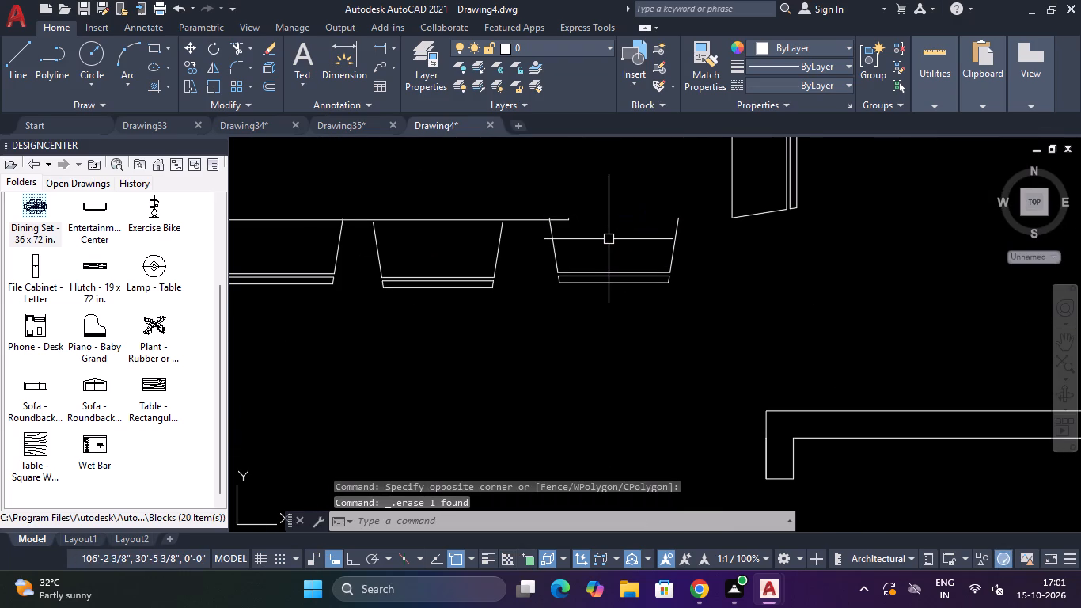
Draw a line along the counter's south edge, closing the gap above the easternmost chair up to the counter's east corner.
type("L")
key("space")
scroll(581, 214, "up", 2)
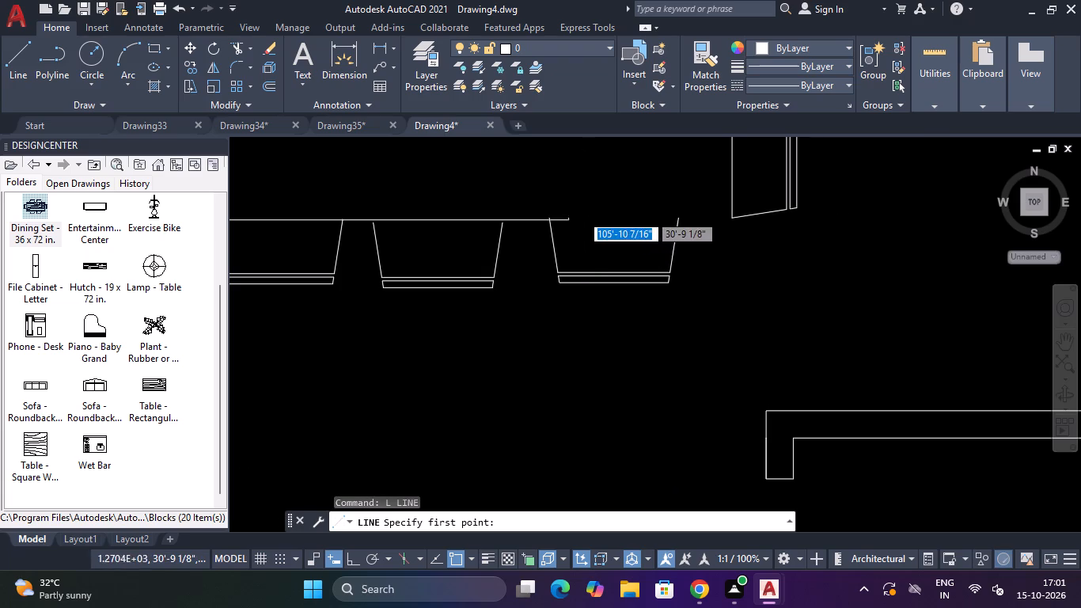
scroll(581, 214, "up", 2)
left_click(490, 254)
scroll(503, 250, "down", 4)
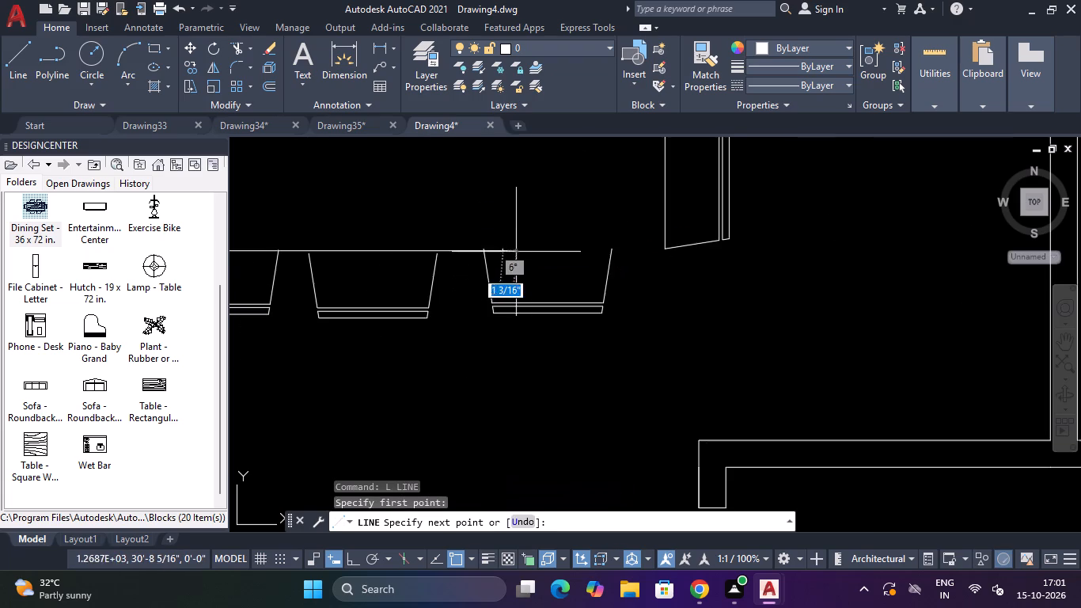
left_click(664, 251)
key("Escape")
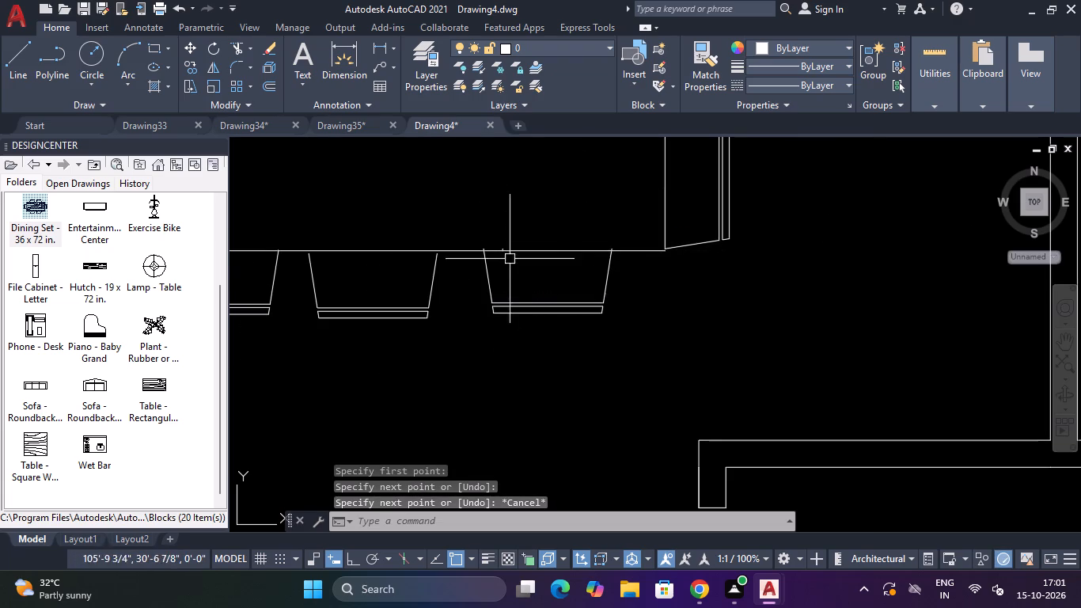
Trim the short stub and the easternmost south-side chair's west side where they project north of the counter's south edge.
scroll(493, 244, "up", 4)
type("TR")
key("space")
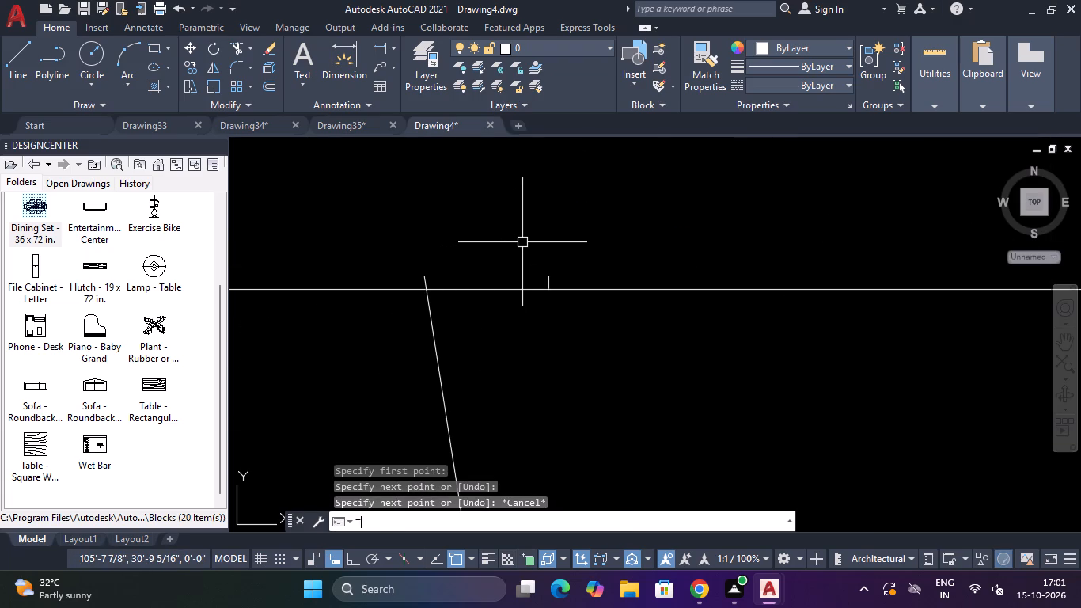
scroll(541, 278, "up", 4)
left_click(563, 284)
left_click(598, 281)
scroll(595, 281, "down", 3)
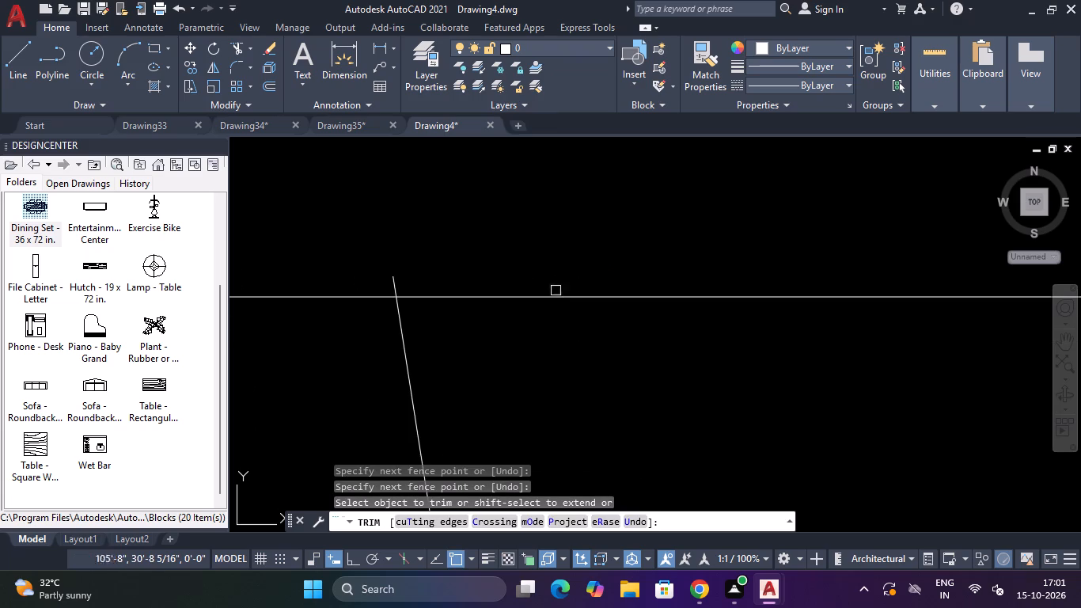
left_click(389, 276)
scroll(397, 273, "down", 11)
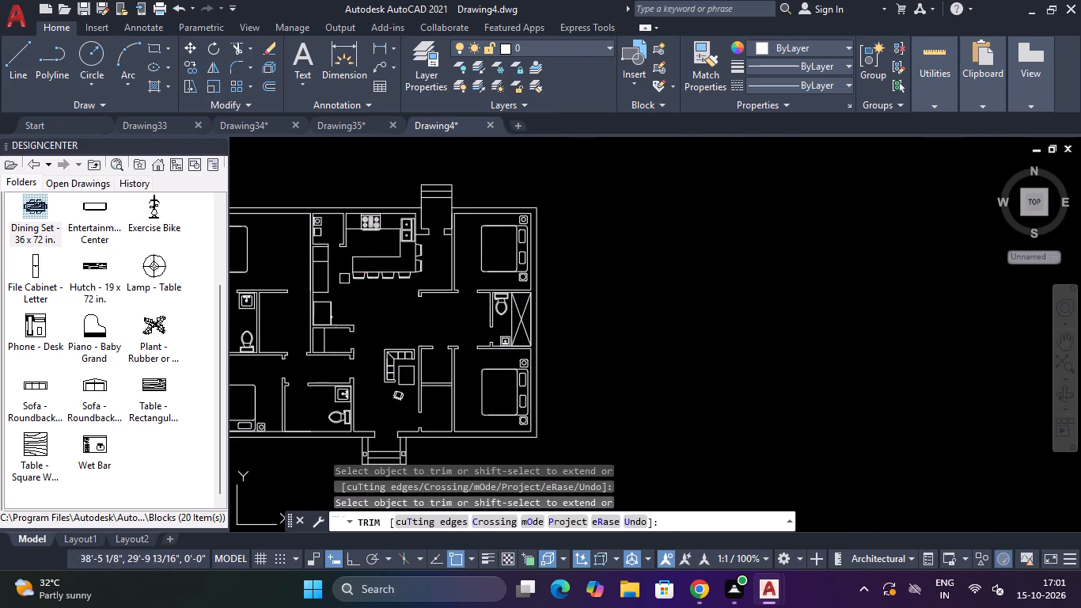
scroll(374, 253, "up", 2)
scroll(507, 261, "down", 6)
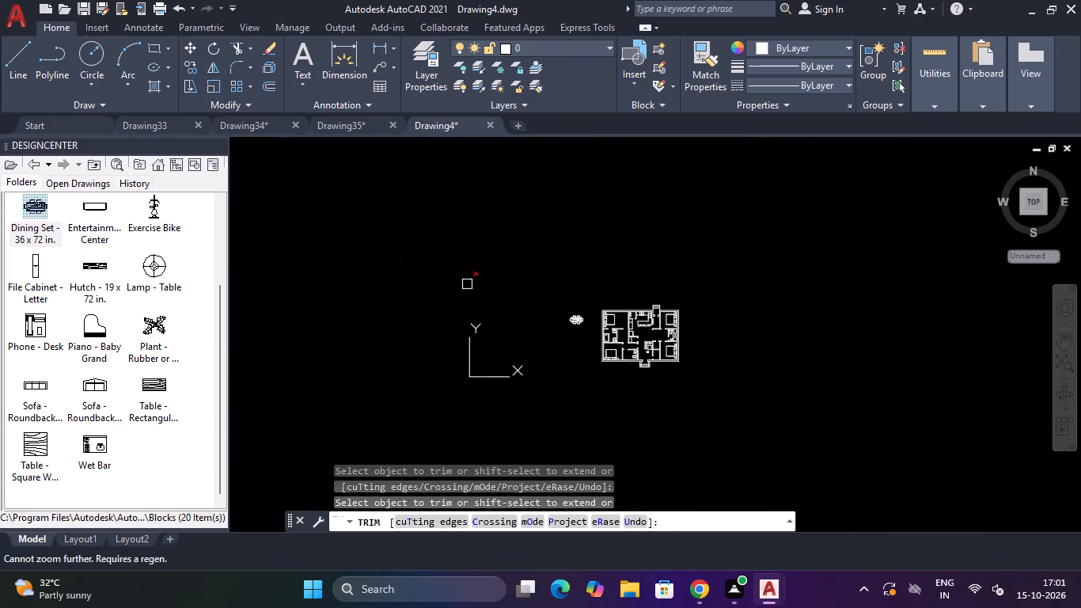
scroll(578, 333, "up", 4)
key("Escape")
key("Escape")
Open the Dining Set - 36 x 72 in. block for editing and delete all the wood-grain lines from its tabletop.
double_click(563, 234)
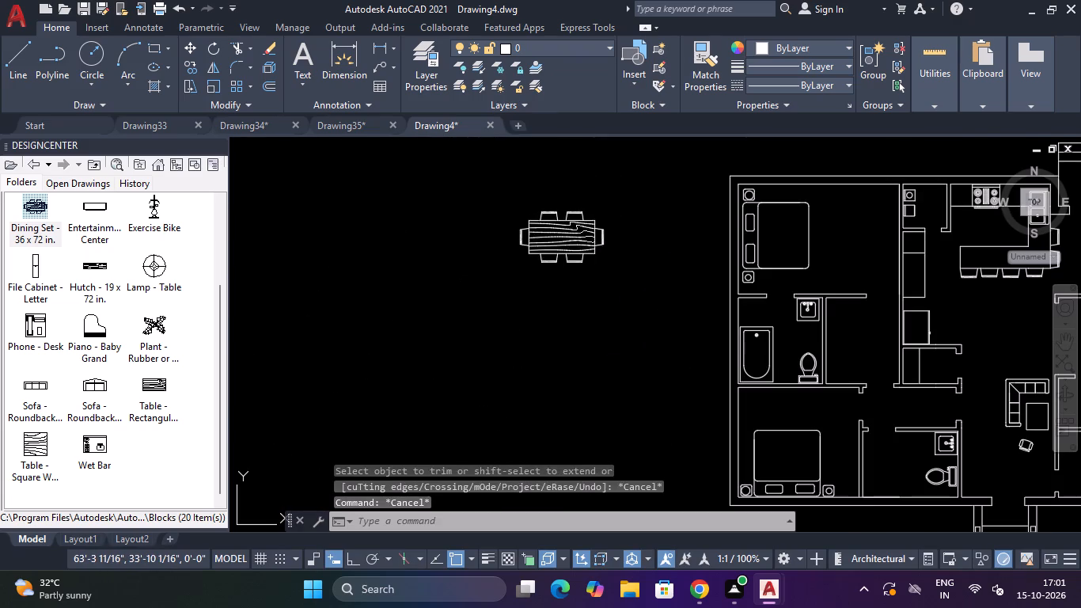
left_click(544, 406)
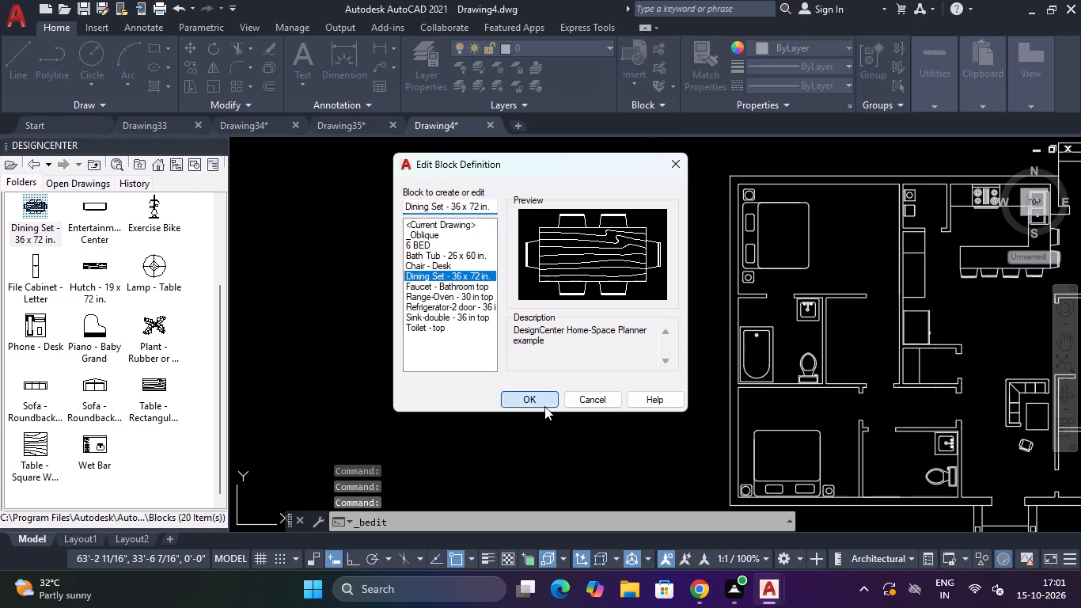
left_click(611, 256)
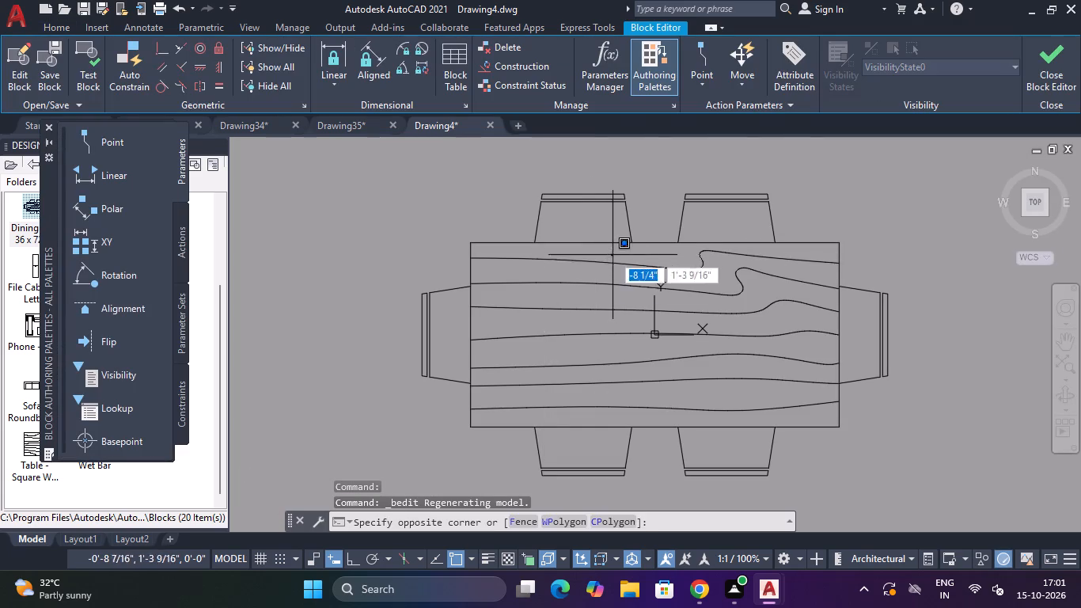
left_click(552, 409)
key("Delete")
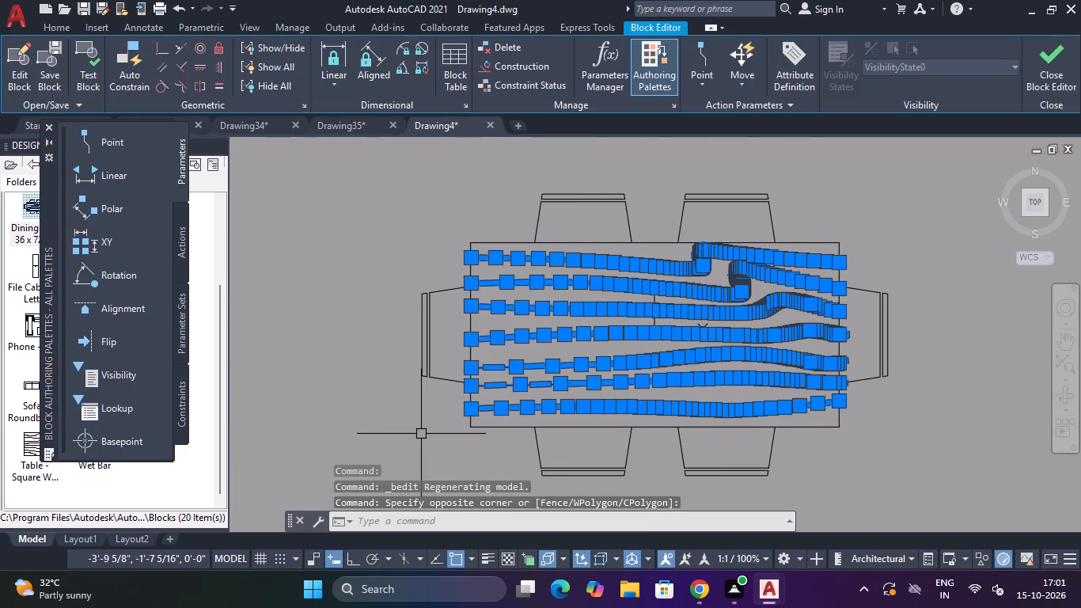
key("Delete")
key("Delete")
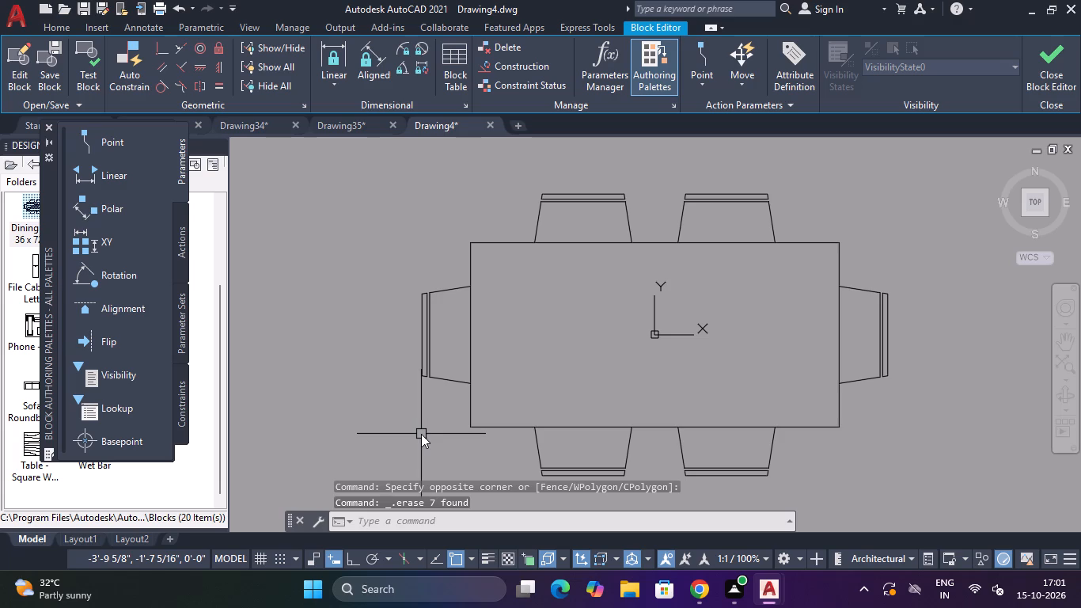
Fillet both seat sides of the dining set's northwest chair to its outer backrest line with a 2" radius.
type("F")
key("space")
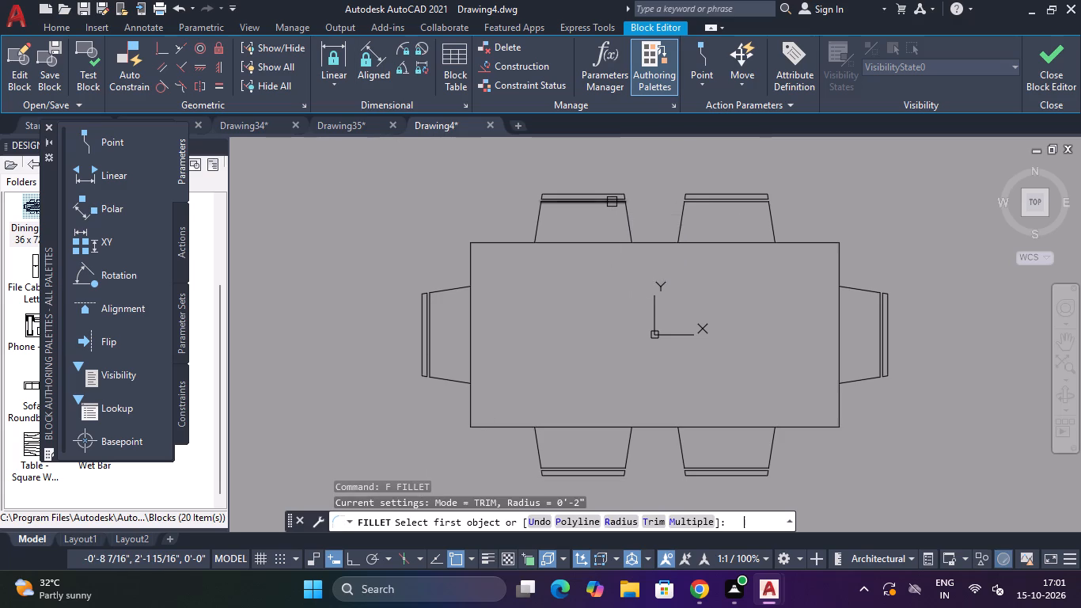
scroll(612, 193, "up", 3)
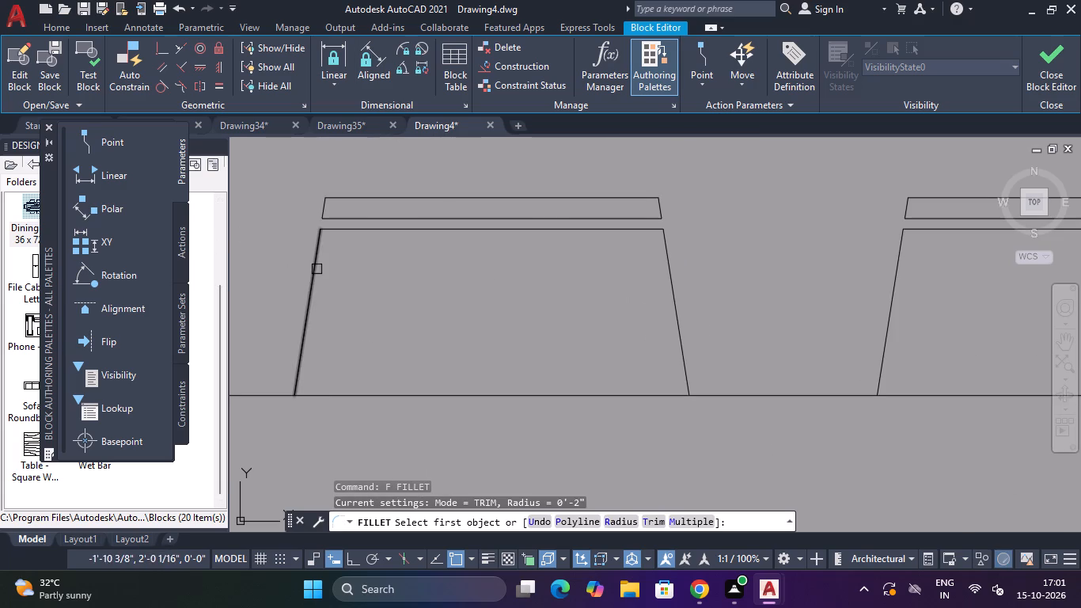
left_click(317, 269)
left_click(360, 202)
key("space")
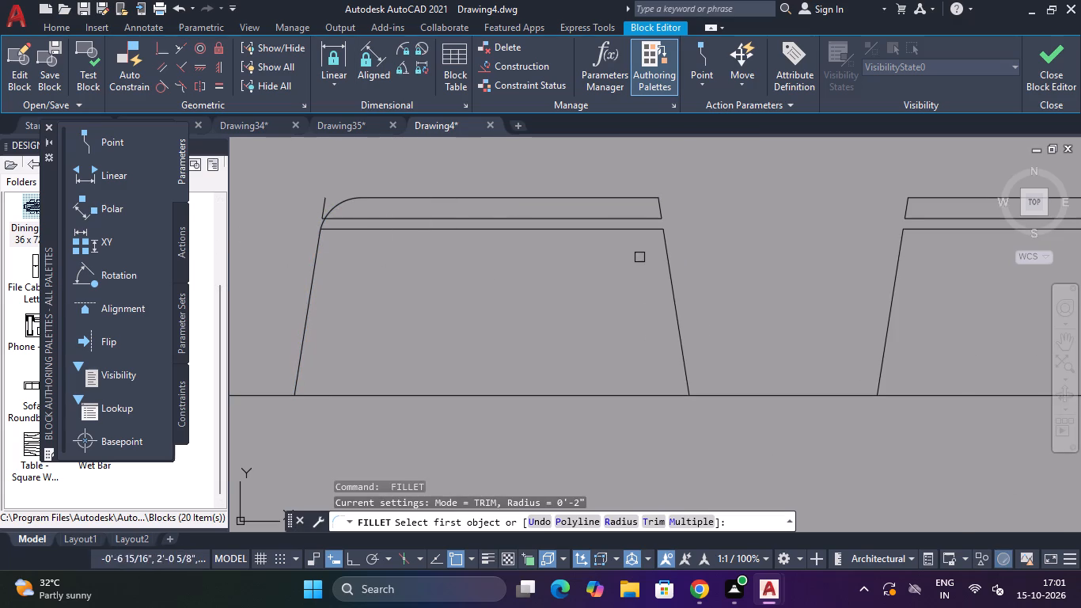
left_click(663, 247)
left_click(629, 199)
Fillet both seat sides of the northeast chair to its outer backrest line with a 2" radius.
scroll(645, 235, "down", 5)
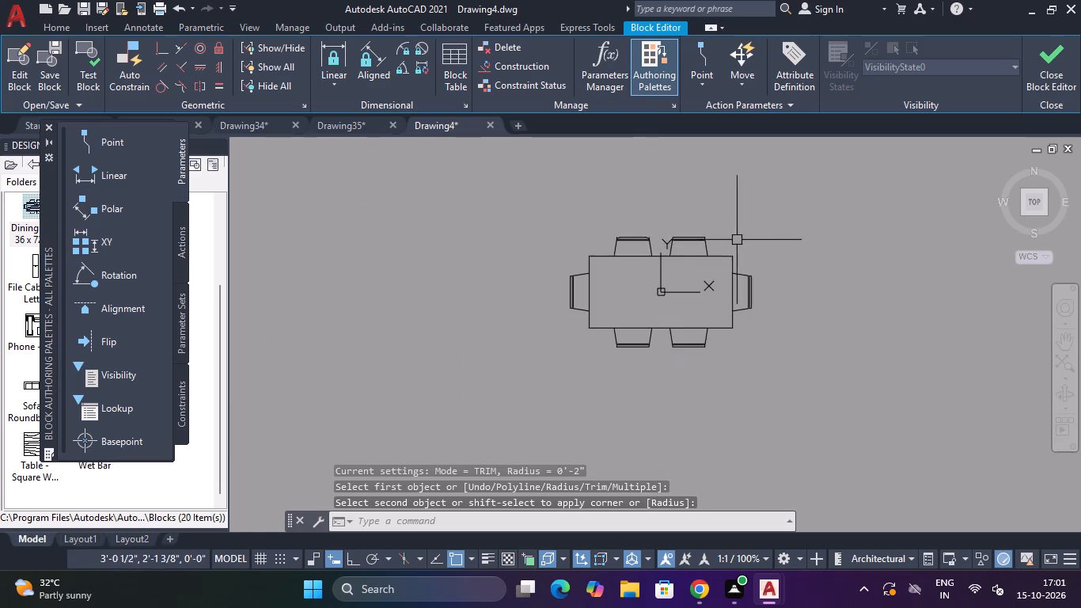
scroll(734, 230, "up", 3)
key("space")
left_click(632, 297)
left_click(629, 295)
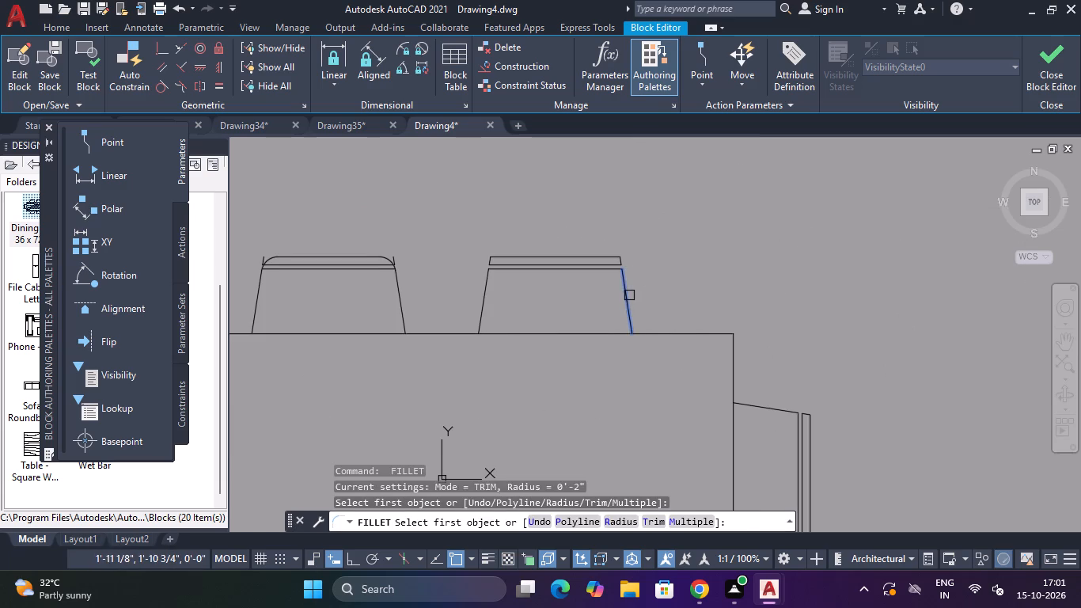
left_click(601, 253)
key("space")
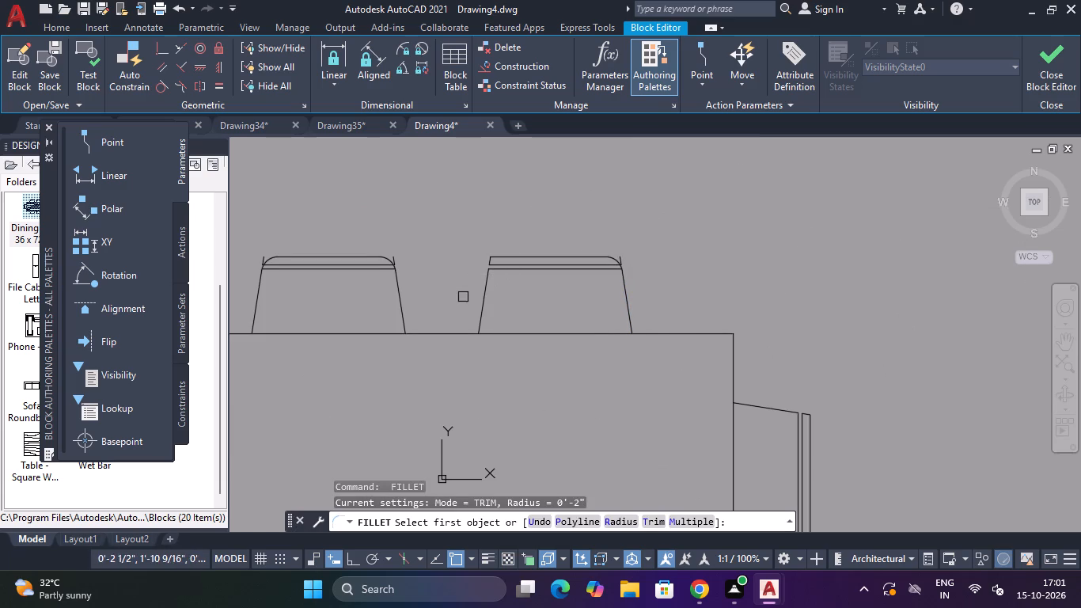
left_click(484, 296)
left_click(520, 259)
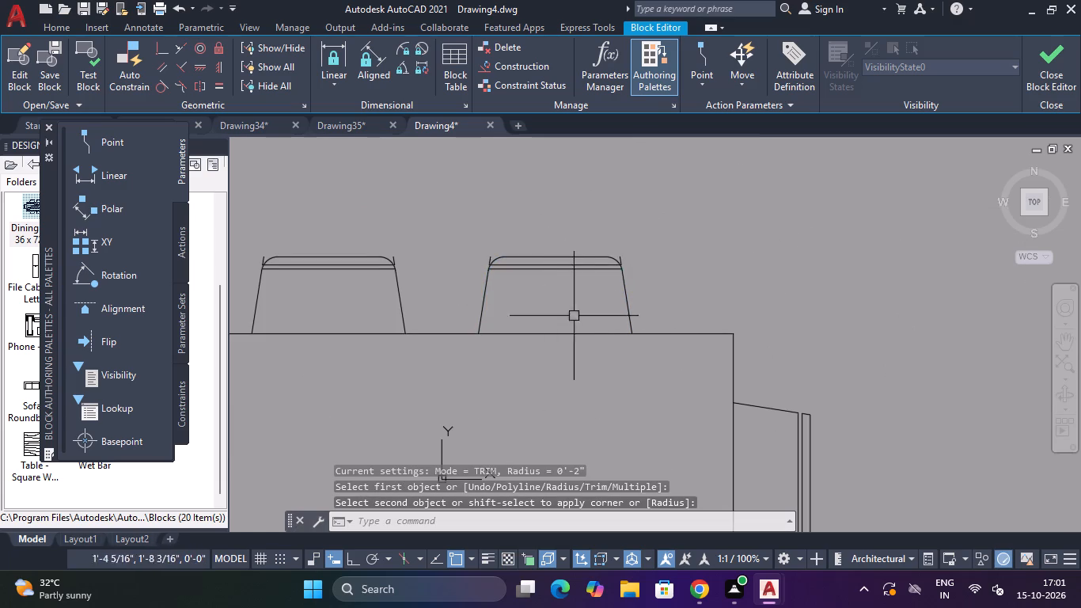
Fillet both seat sides of the chair at the table's east end to its outer backrest line with a 2" radius.
scroll(605, 342, "down", 2)
scroll(676, 386, "up", 3)
key("space")
left_click(689, 322)
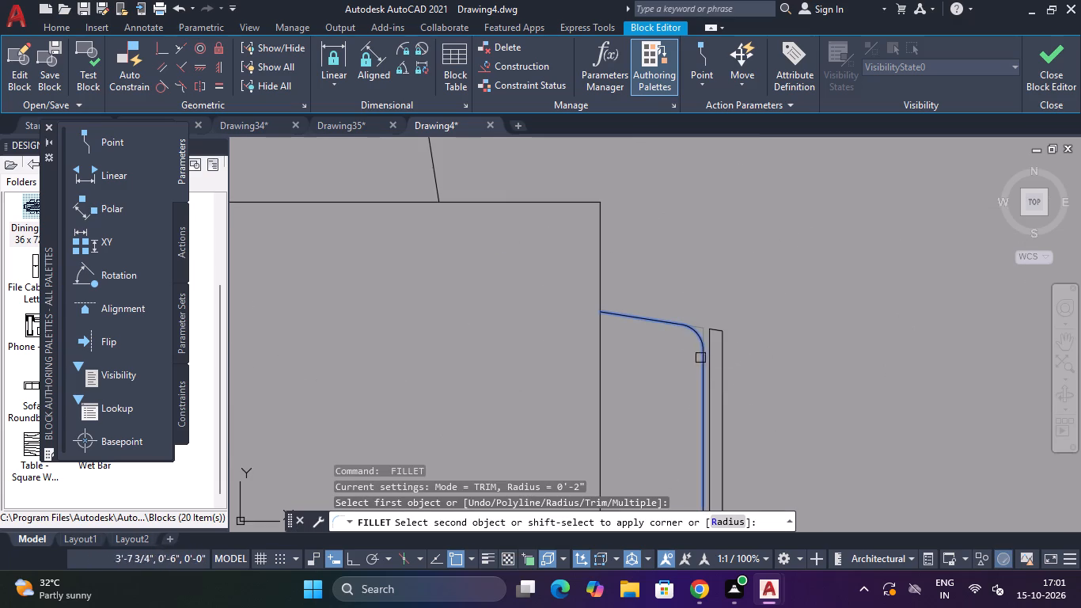
left_click(720, 355)
scroll(722, 347, "down", 4)
scroll(712, 385, "up", 4)
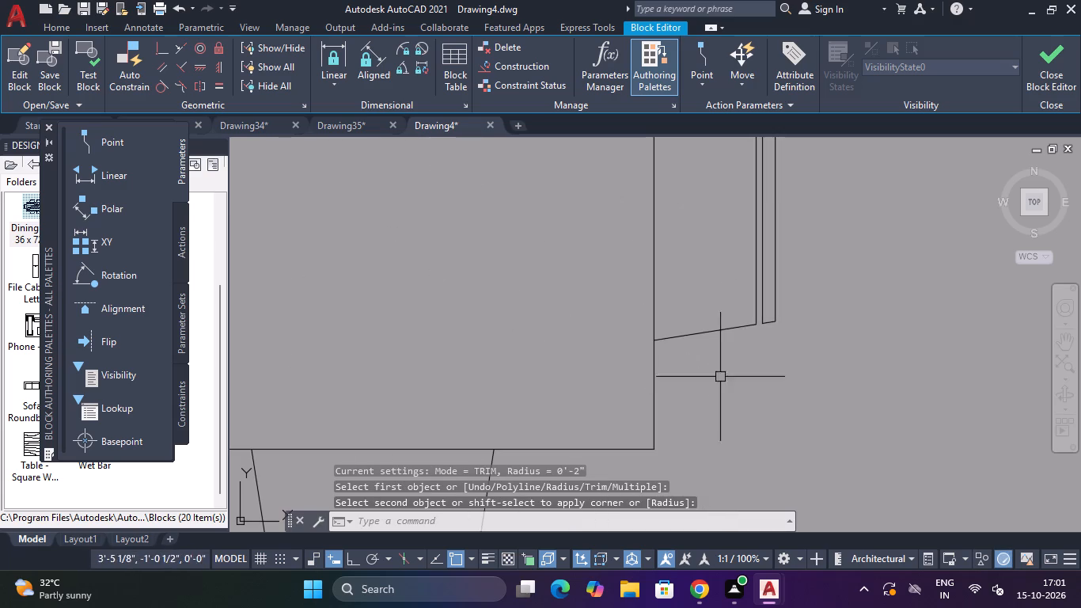
key("space")
left_click(730, 332)
left_click(779, 280)
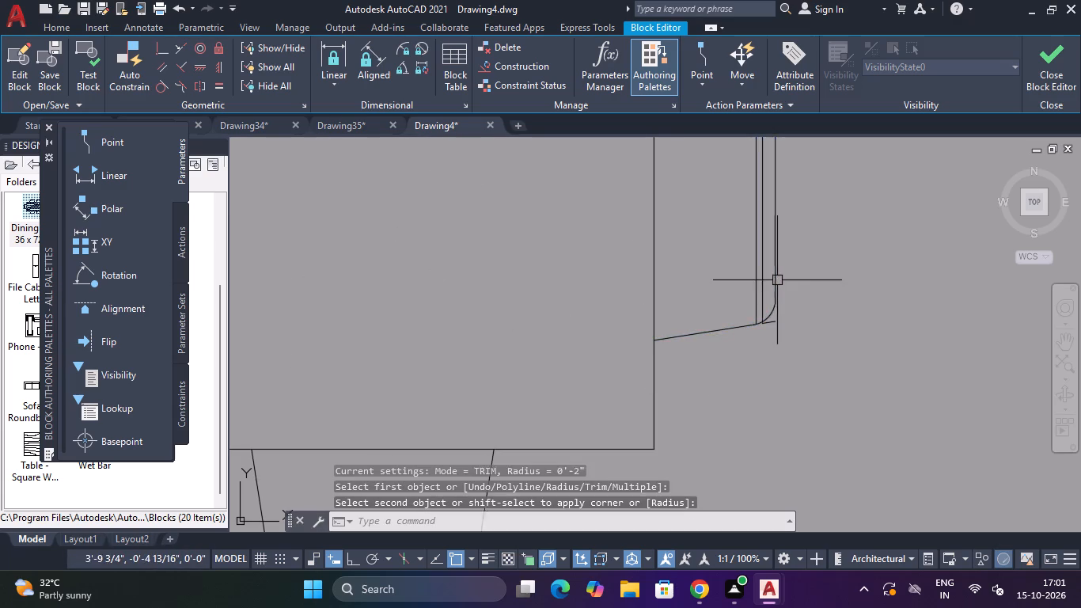
Fillet both seat sides of the southeast chair to its outer backrest line with a 2" radius.
scroll(775, 287, "down", 4)
scroll(720, 346, "up", 4)
key("space")
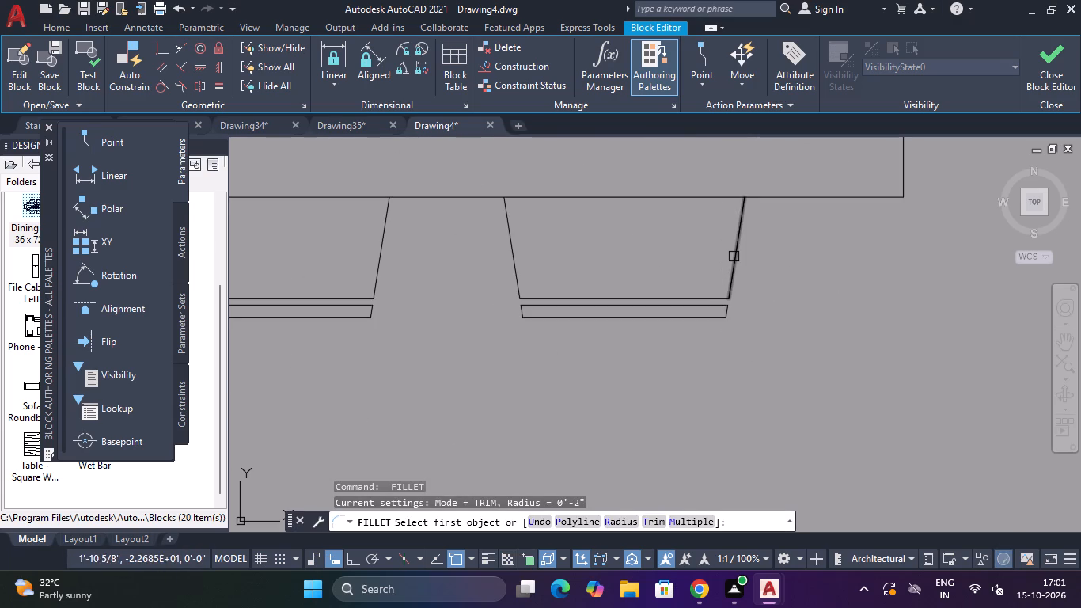
left_click(734, 261)
left_click(686, 317)
key("space")
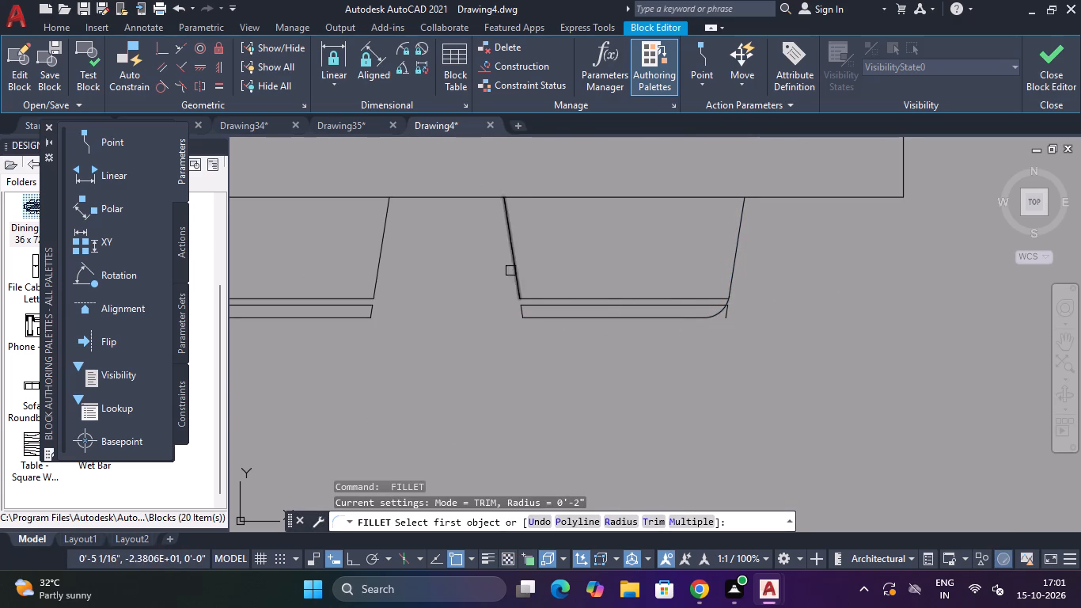
left_click(515, 265)
left_click(540, 316)
Fillet both seat sides of the southwest chair to its outer backrest line with a 2" radius.
scroll(508, 294, "down", 2)
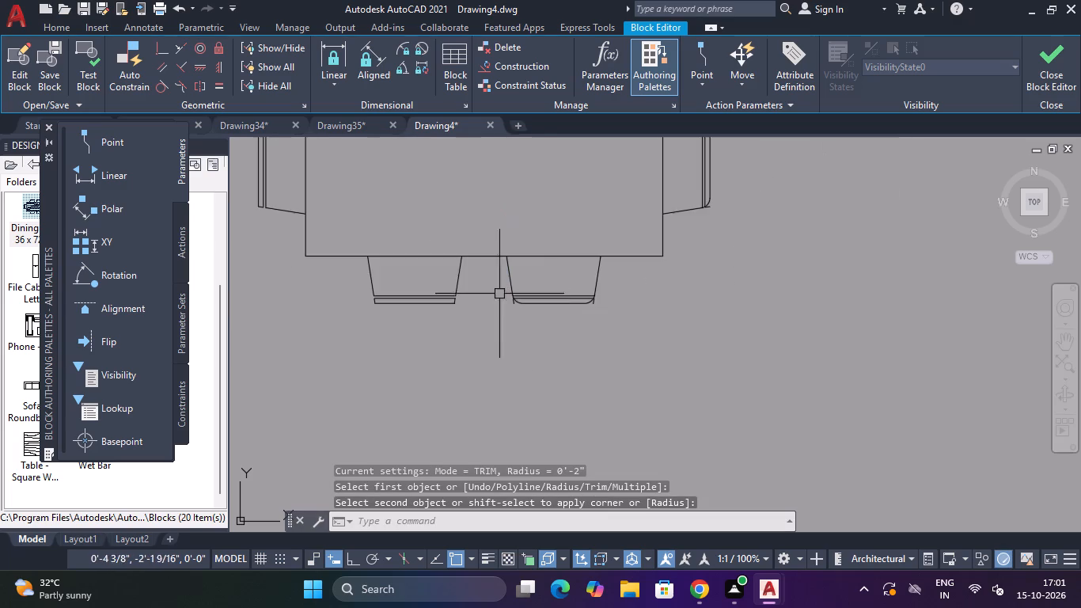
scroll(448, 295, "up", 4)
key("space")
left_click(497, 229)
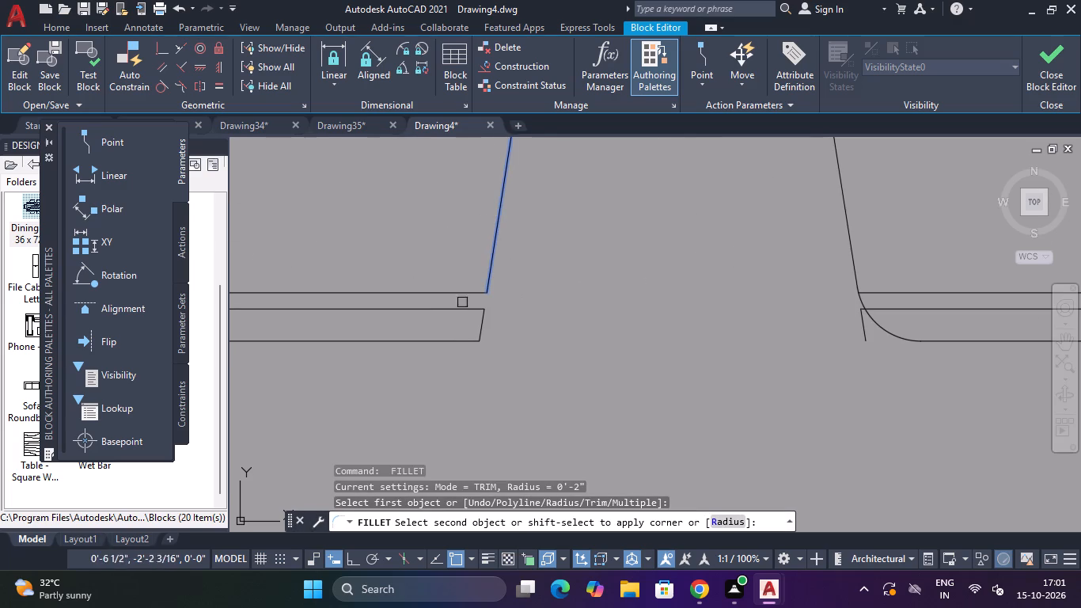
left_click(440, 339)
scroll(439, 338, "down", 5)
scroll(352, 320, "up", 5)
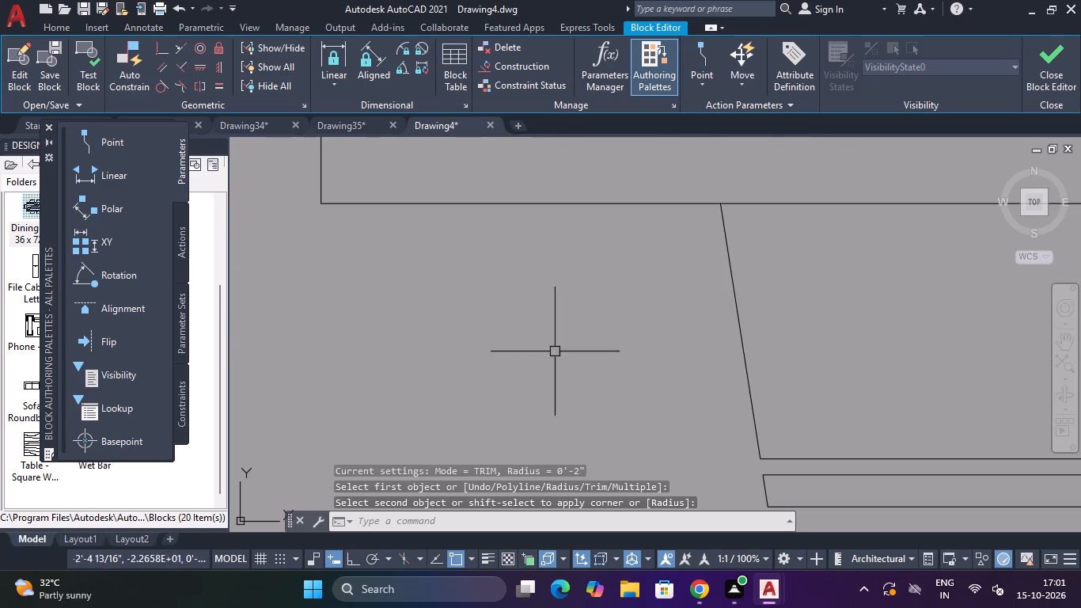
scroll(645, 329, "down", 4)
scroll(654, 350, "up", 3)
key("space")
left_click(693, 312)
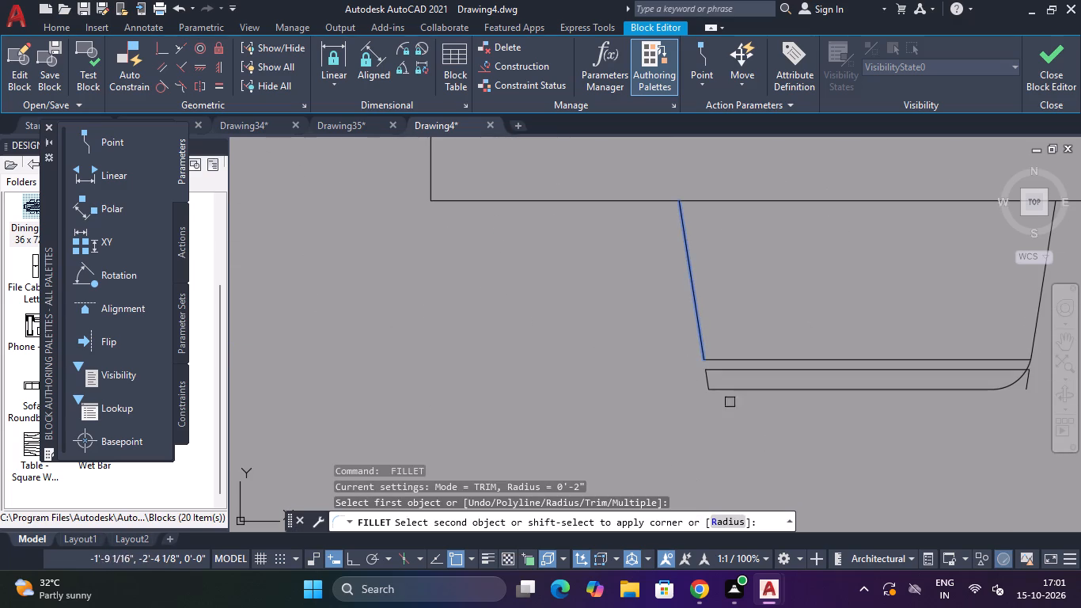
left_click(752, 390)
Fillet both seat sides of the chair at the table's west end to its outer backrest line with a 2" radius.
scroll(749, 388, "down", 4)
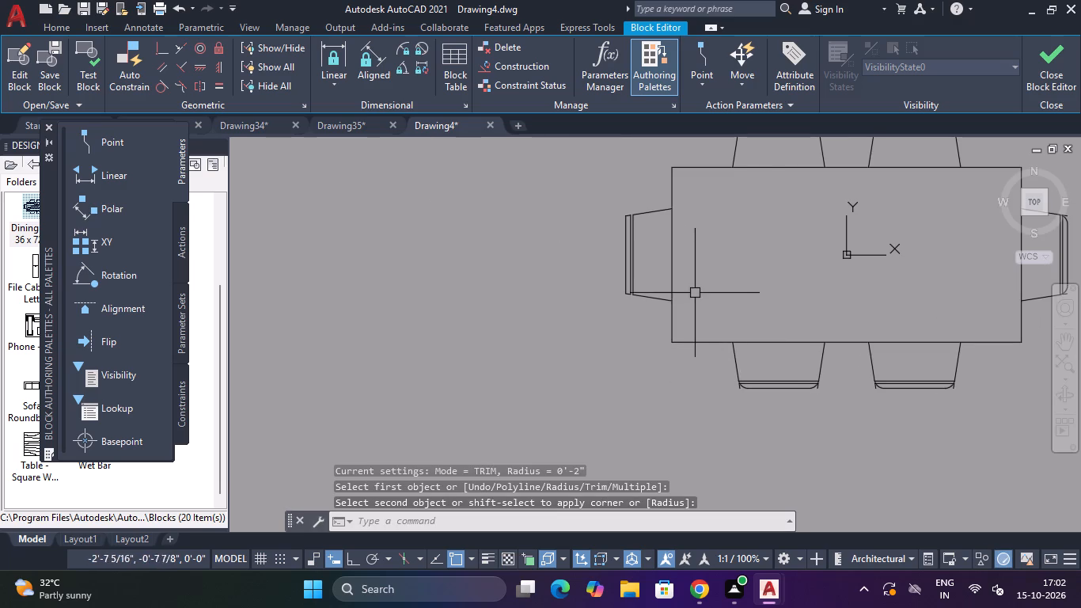
scroll(628, 208, "up", 2)
key("space")
left_click(665, 214)
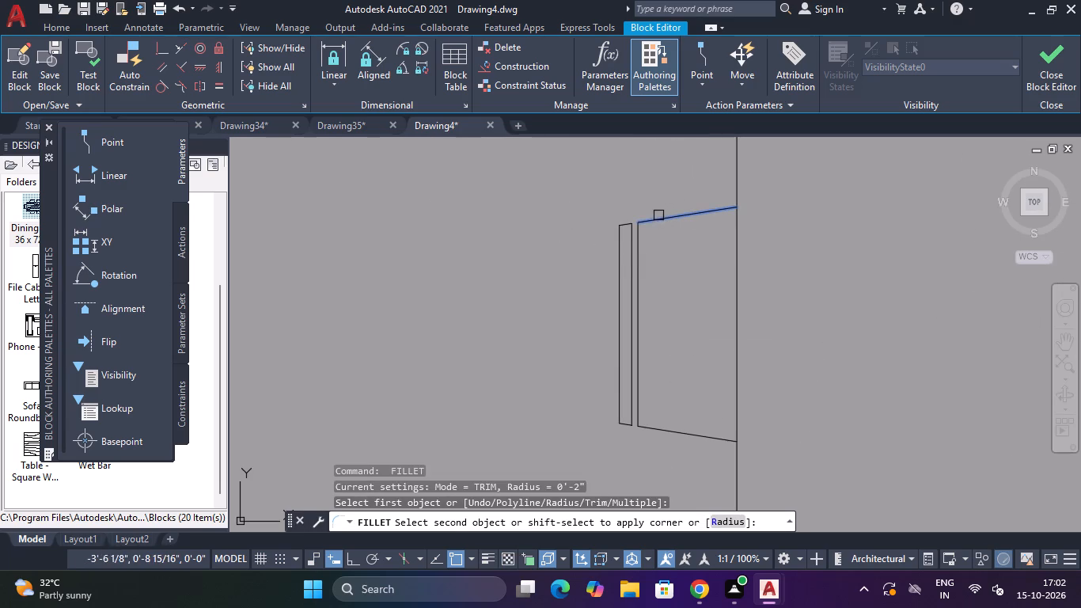
left_click(622, 253)
key("space")
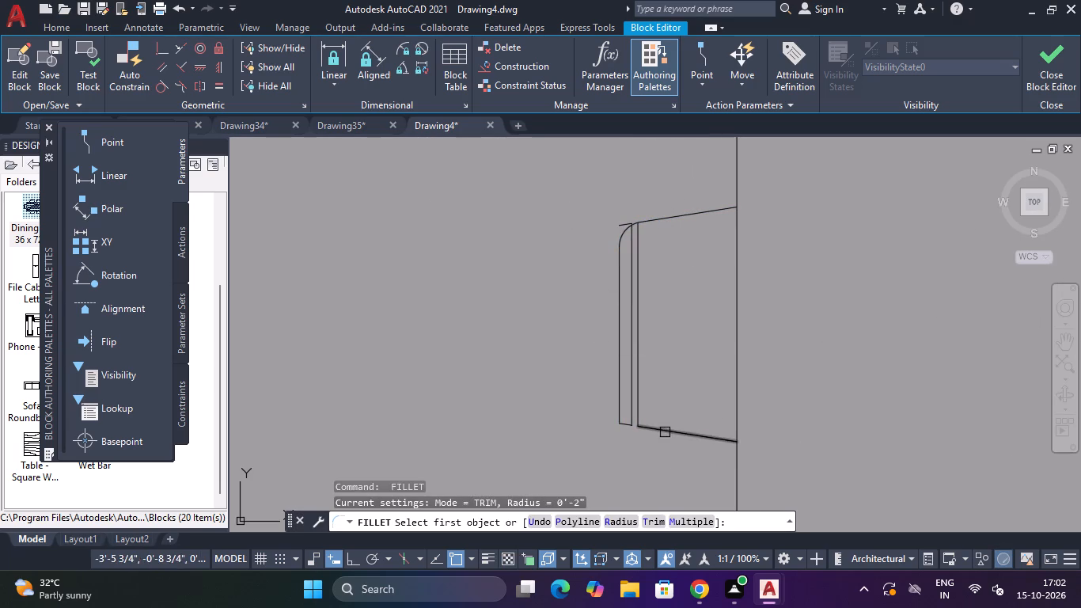
left_click(665, 432)
left_click(616, 404)
Delete the northwest chair's inner backrest line and the leftover slanted segment at the backrest's west end.
scroll(664, 364, "down", 2)
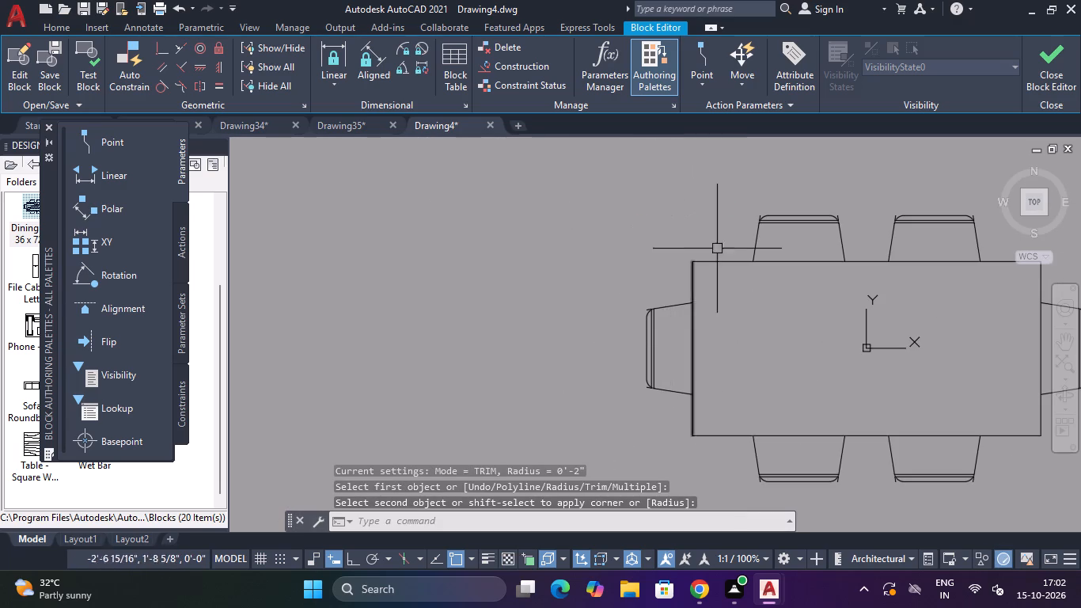
scroll(806, 170, "up", 3)
key("Escape")
key("Escape")
left_click(701, 360)
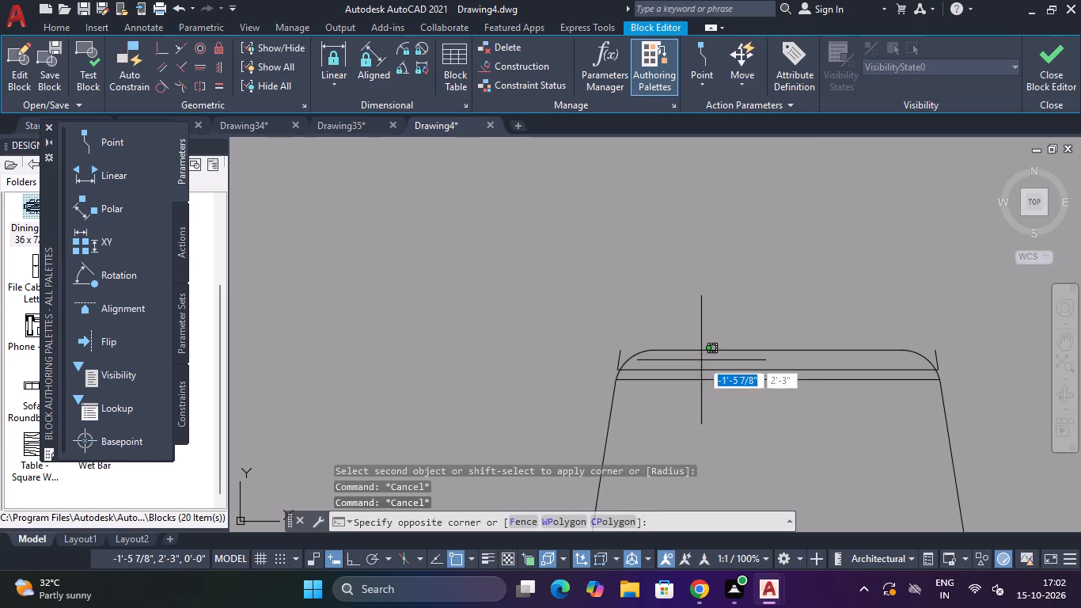
left_click(693, 375)
key("Delete")
scroll(636, 367, "up", 2)
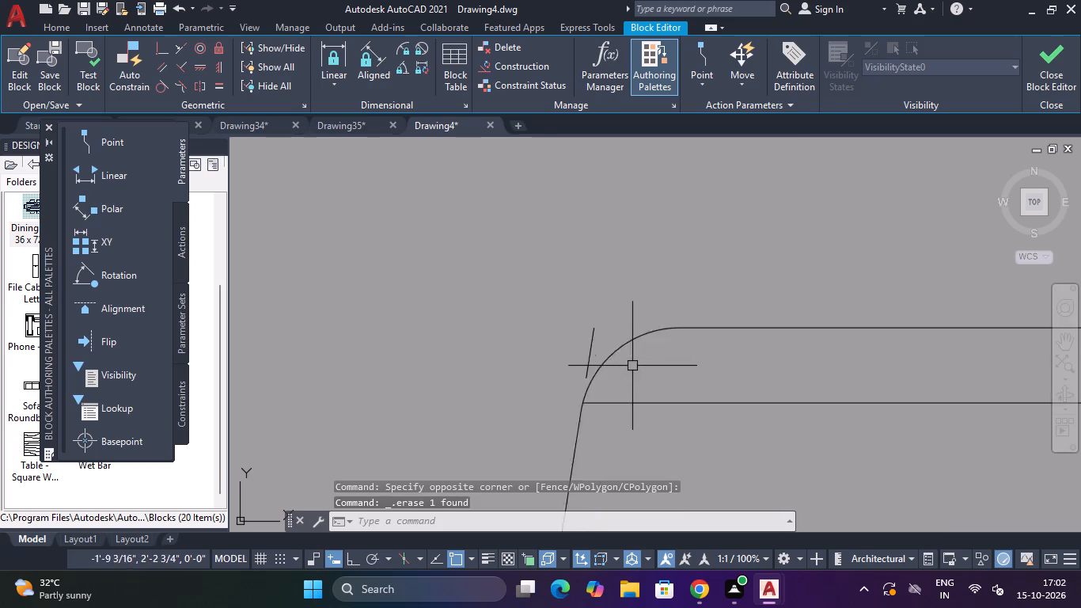
scroll(632, 366, "up", 1)
left_click(582, 305)
left_click(567, 327)
key("Delete")
scroll(873, 275, "down", 2)
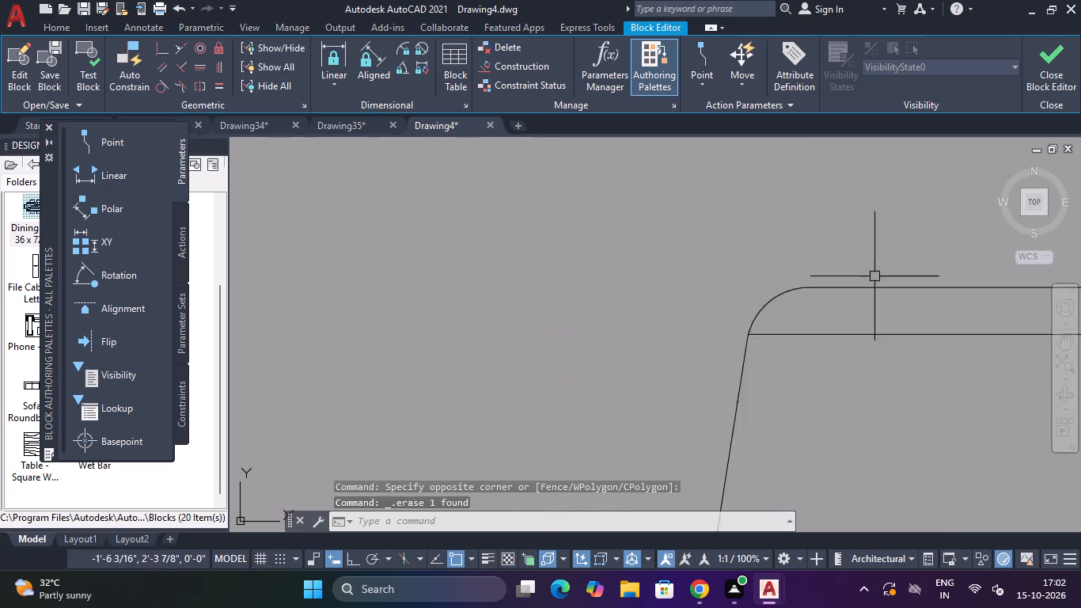
Delete the leftover slanted segment at the east end of the northwest chair's backrest.
scroll(874, 277, "down", 2)
scroll(996, 282, "down", 3)
scroll(1022, 283, "up", 4)
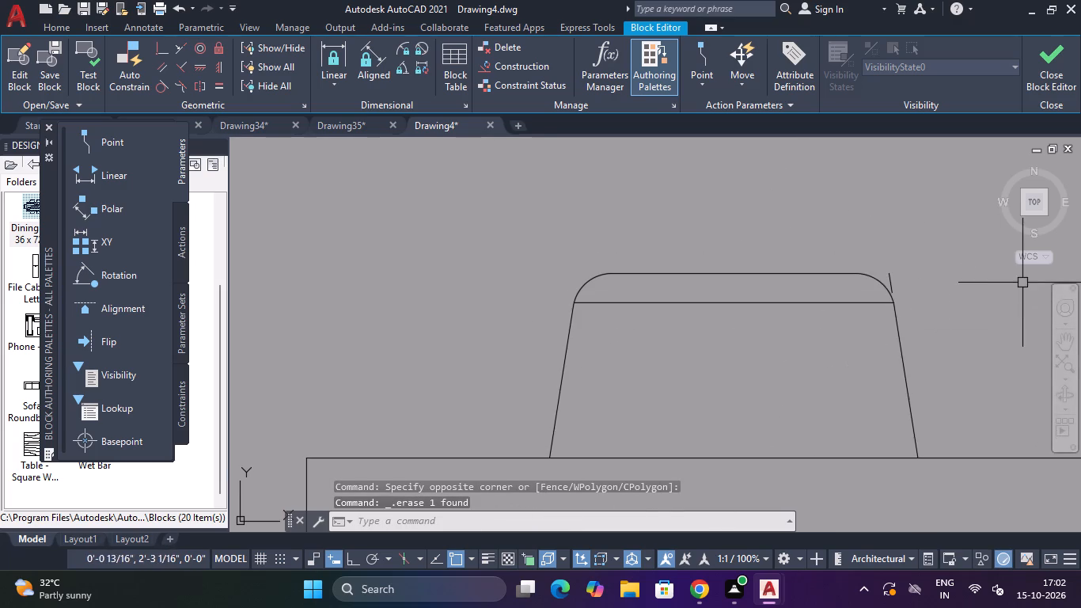
left_click(889, 276)
key("Delete")
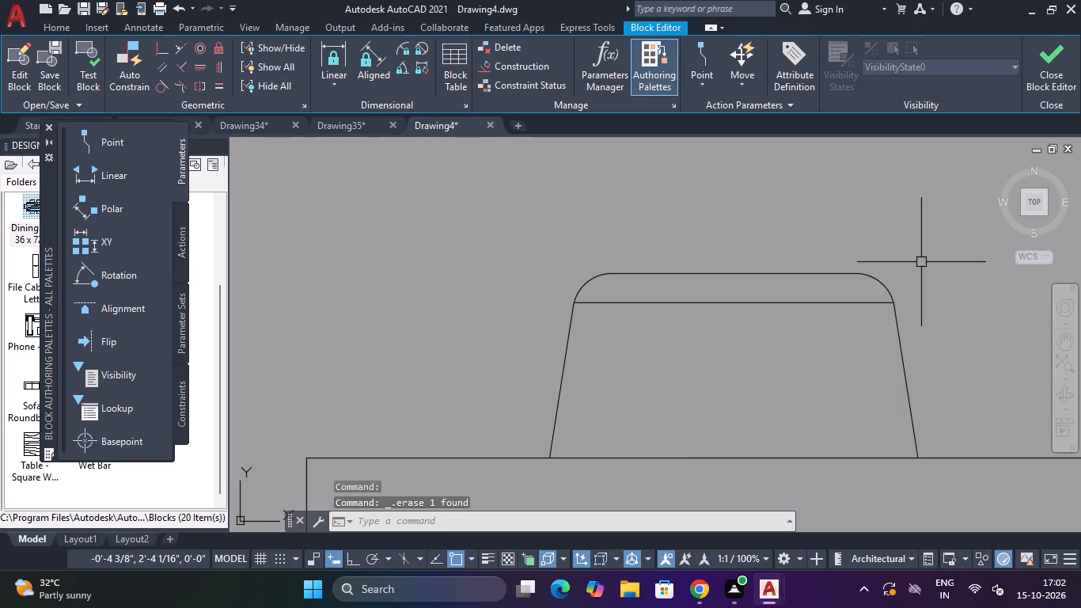
Delete the northeast chair's inner backrest line and the leftover slanted segments at both backrest ends.
scroll(924, 263, "down", 4)
scroll(988, 257, "up", 4)
left_click(981, 321)
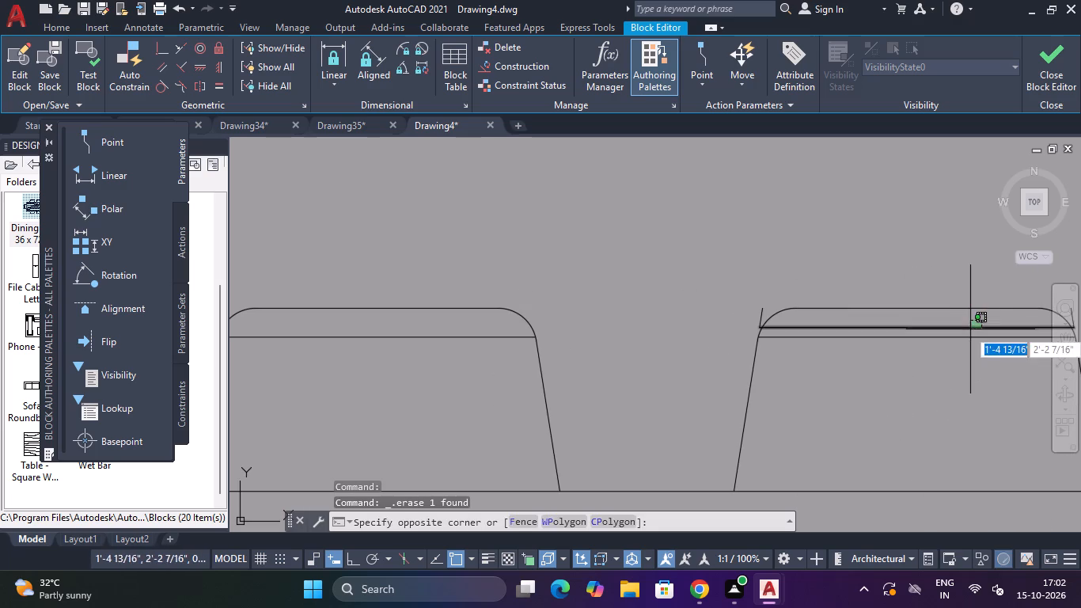
left_click(970, 330)
key("Delete")
scroll(1014, 294, "down", 3)
scroll(1033, 294, "up", 4)
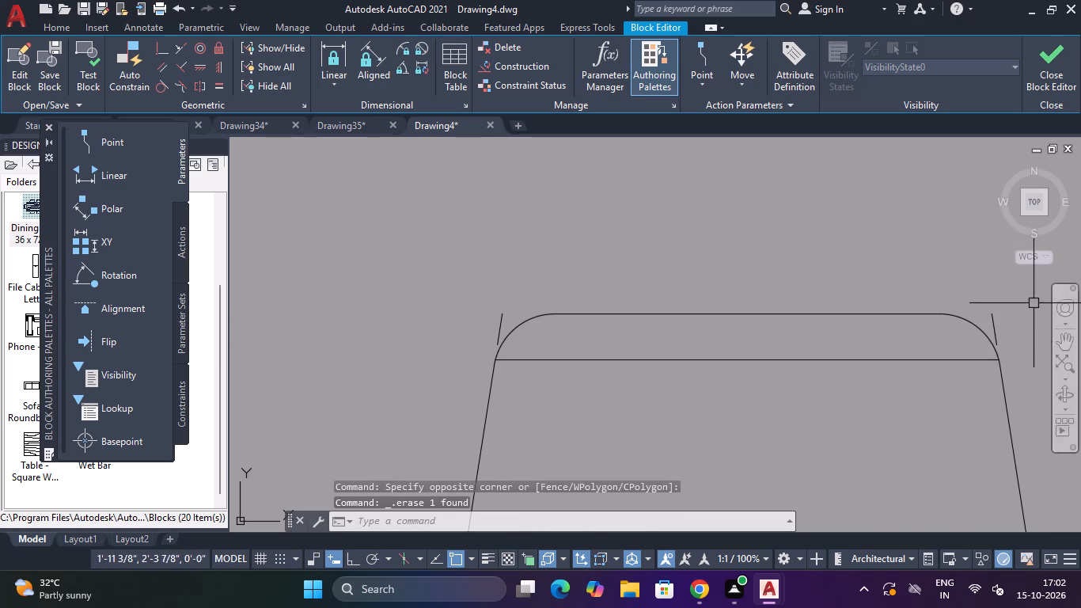
left_click(994, 320)
key("Delete")
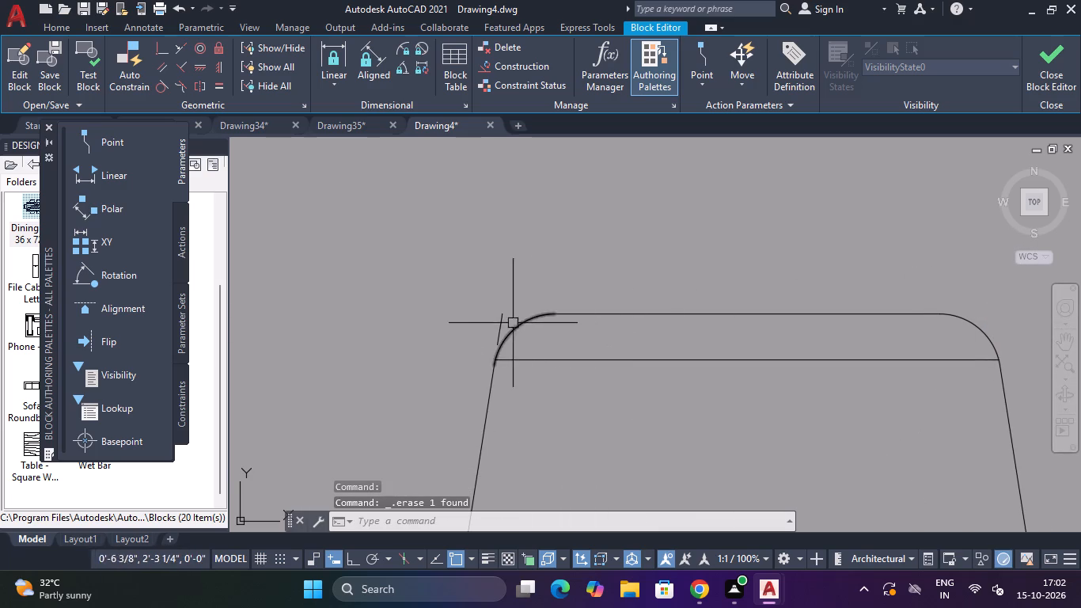
left_click(500, 323)
key("Delete")
Delete the inner backrest line and both leftover slanted segments of the chair at the table's east end.
scroll(510, 309, "down", 5)
scroll(621, 401, "up", 5)
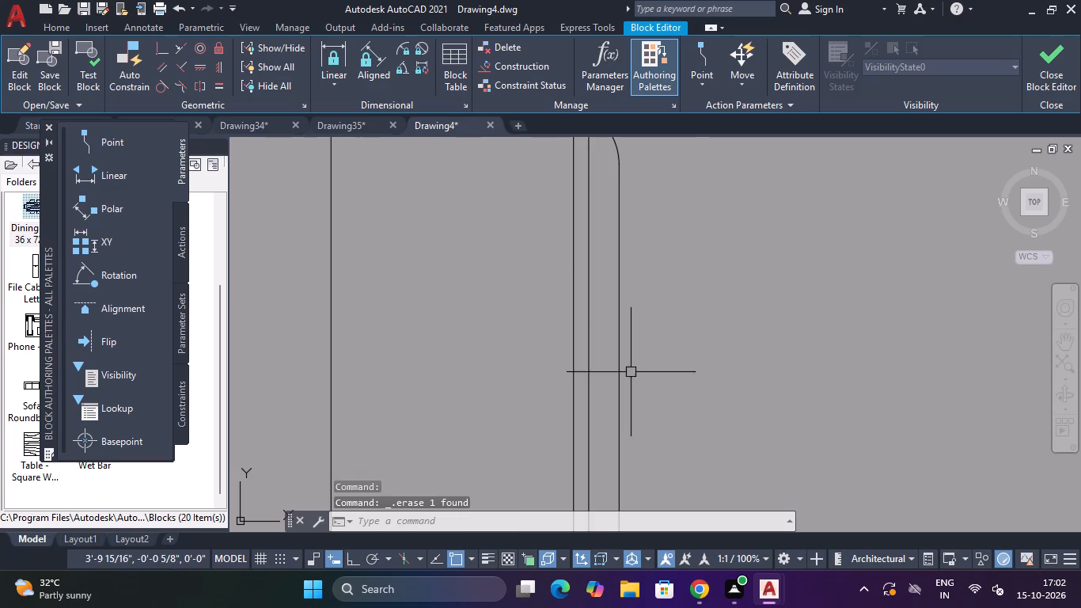
left_click(603, 351)
left_click(582, 386)
key("Delete")
scroll(592, 379, "down", 5)
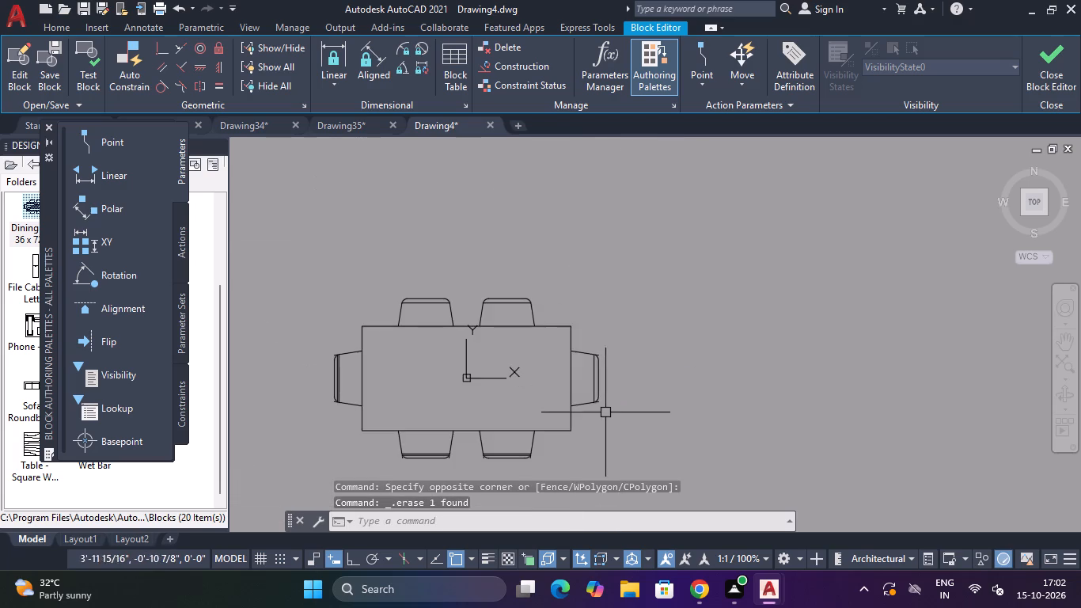
scroll(605, 420, "up", 5)
left_click(525, 241)
key("Delete")
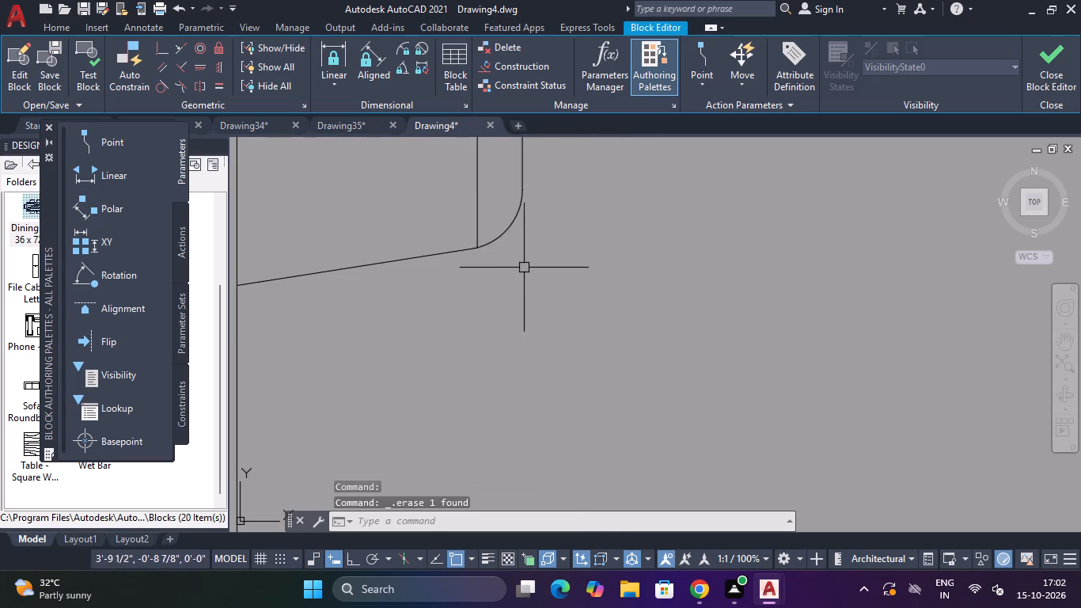
scroll(526, 266, "down", 4)
scroll(518, 161, "up", 4)
left_click_drag(567, 307, 563, 321)
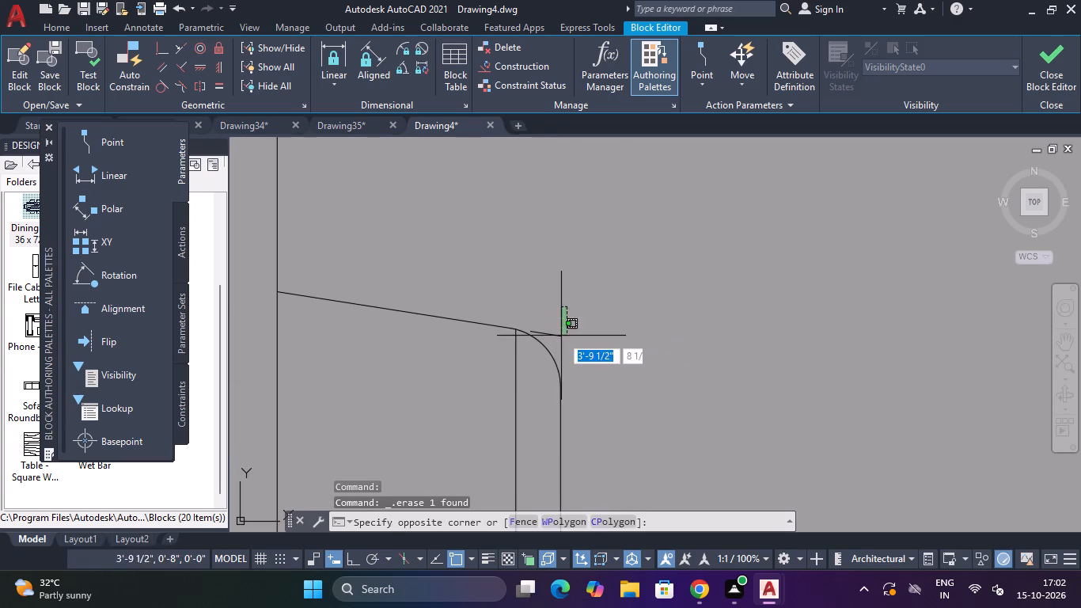
left_click(554, 340)
key("Delete")
Delete the southeast chair's inner backrest line and the leftover slanted segments at both backrest ends.
scroll(562, 315, "down", 5)
scroll(493, 432, "up", 4)
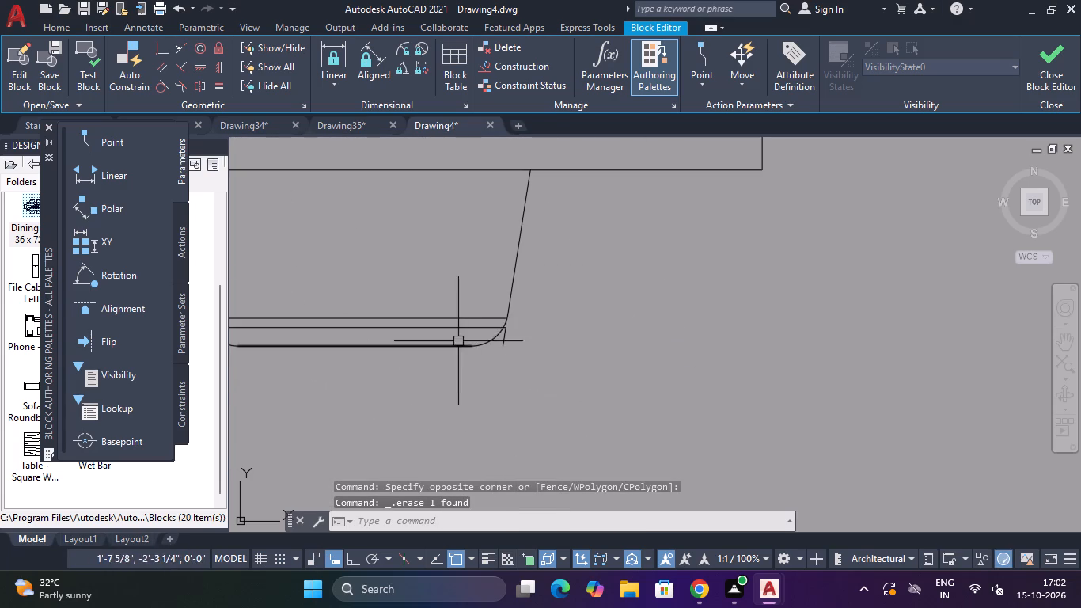
left_click(461, 329)
key("Delete")
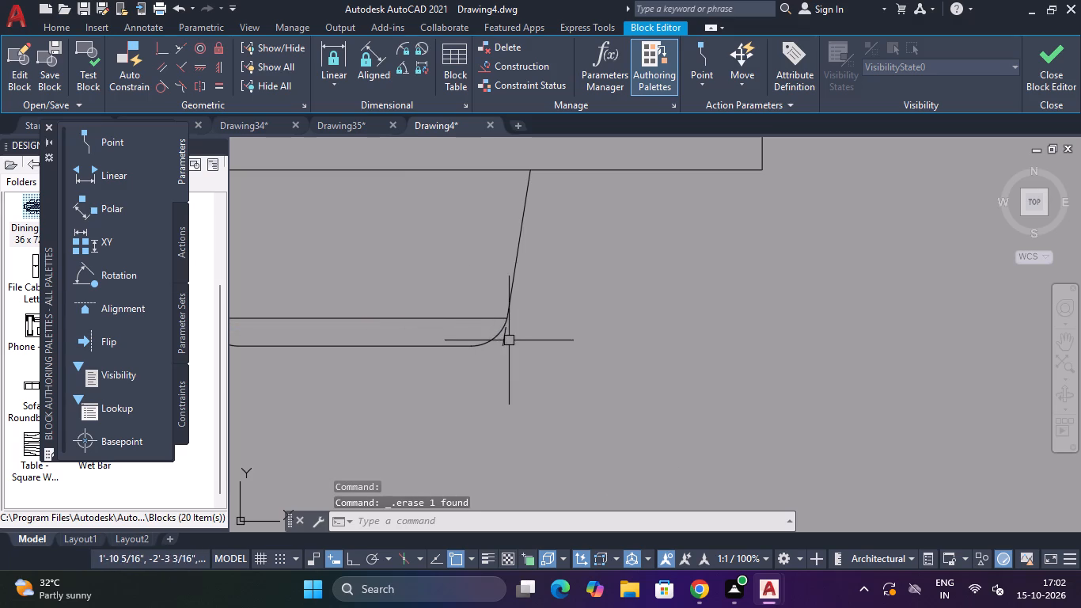
left_click(504, 339)
key("Delete")
scroll(504, 336, "down", 5)
scroll(481, 334, "up", 5)
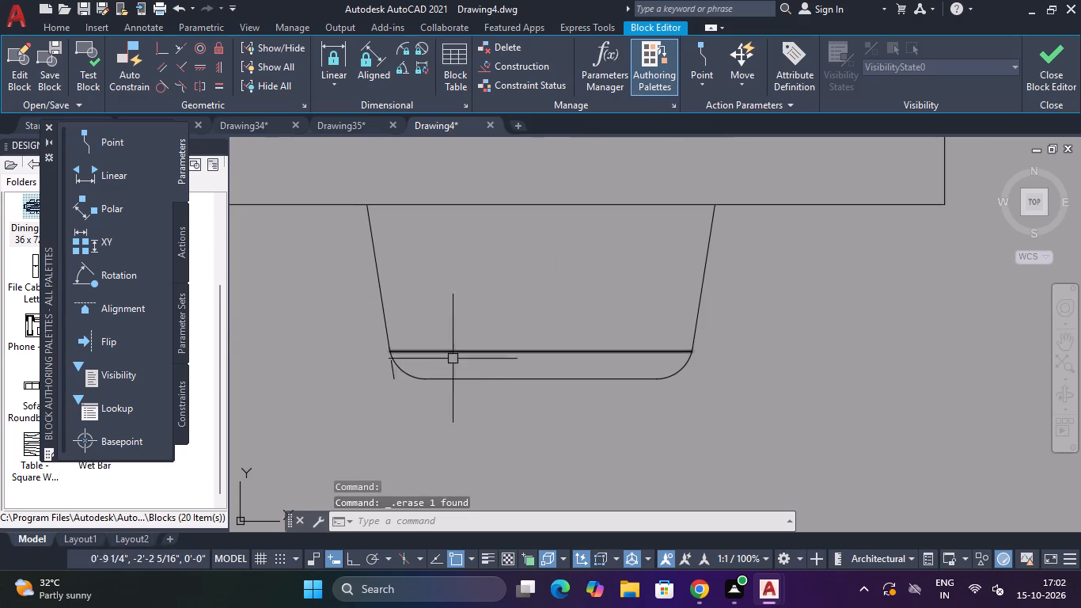
left_click(396, 375)
key("Delete")
Delete the southwest chair's inner backrest line and the leftover slanted segments at both backrest ends.
scroll(393, 375, "down", 5)
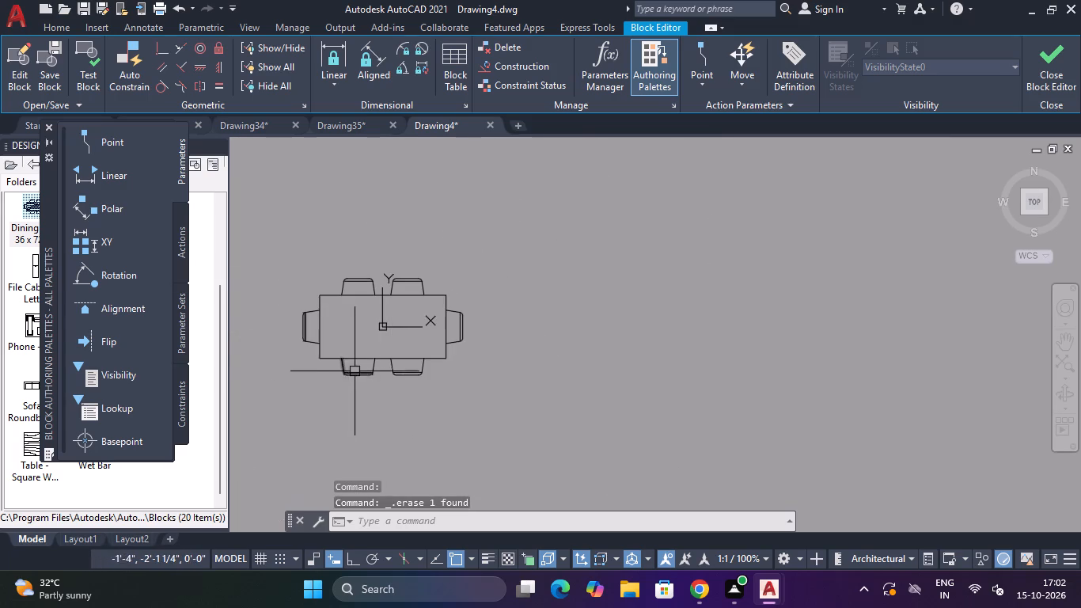
scroll(355, 371, "up", 5)
left_click(374, 396)
key("Delete")
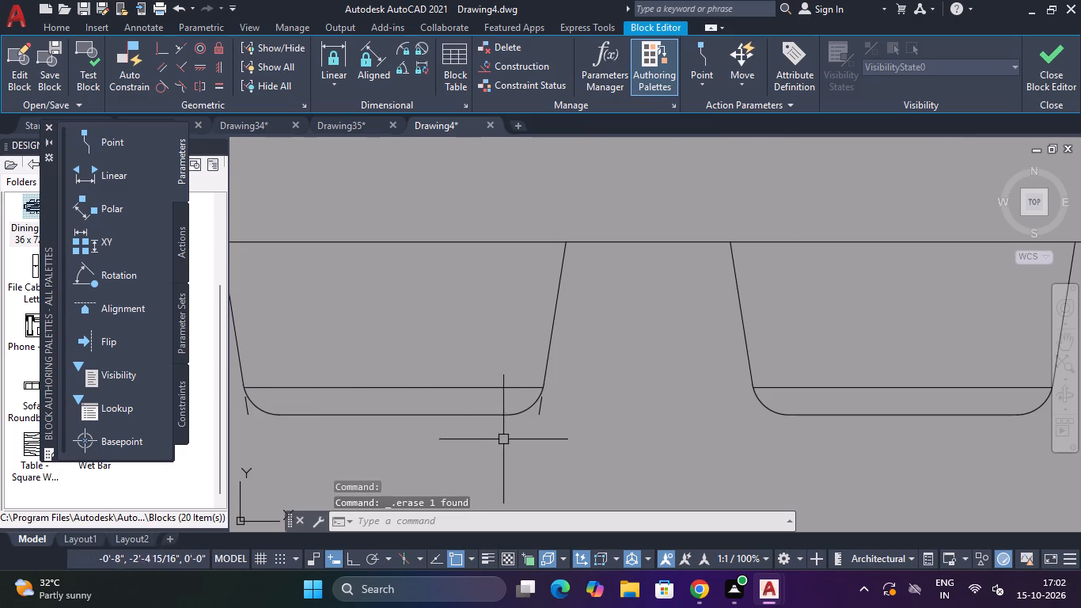
left_click(542, 409)
key("Delete")
scroll(521, 416, "down", 5)
scroll(463, 421, "up", 2)
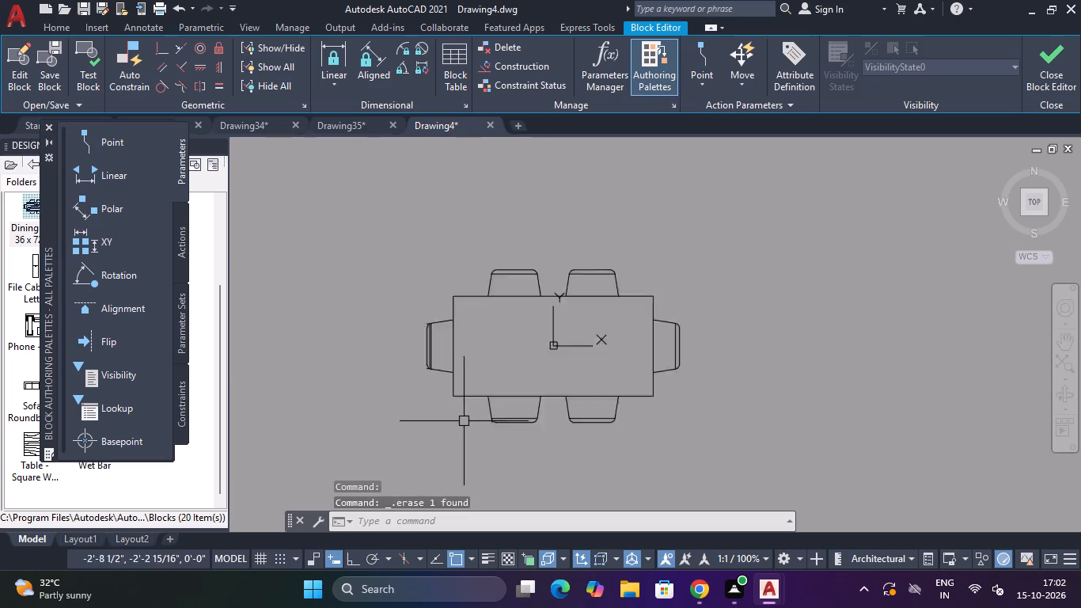
scroll(464, 421, "up", 2)
scroll(558, 435, "up", 2)
left_click(582, 412)
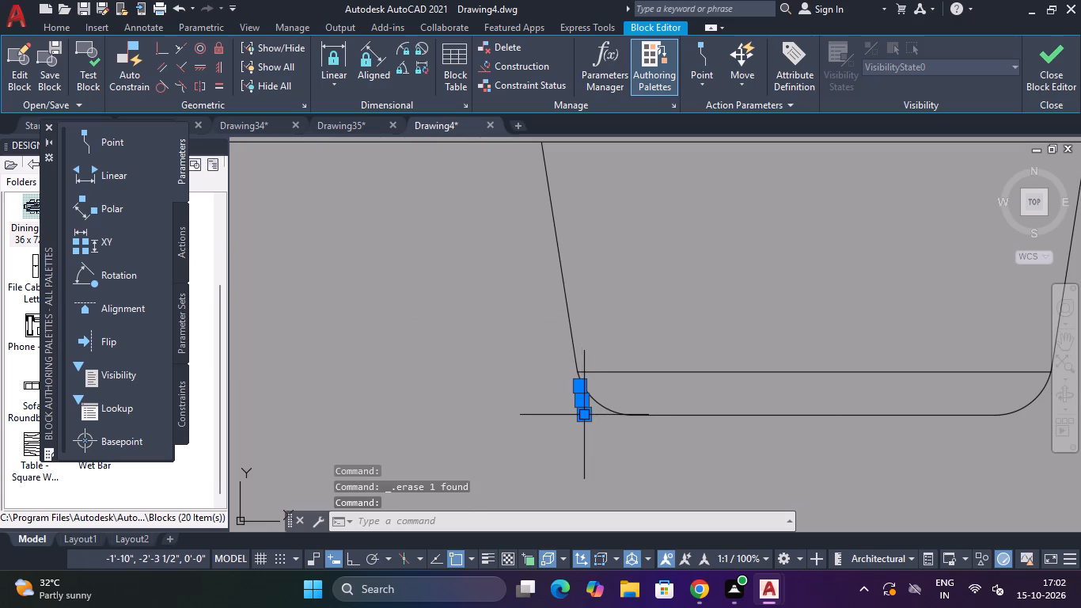
scroll(578, 408, "down", 4)
key("Delete")
Delete the inner backrest line and both leftover slanted segments of the chair at the table's west end.
scroll(482, 279, "up", 3)
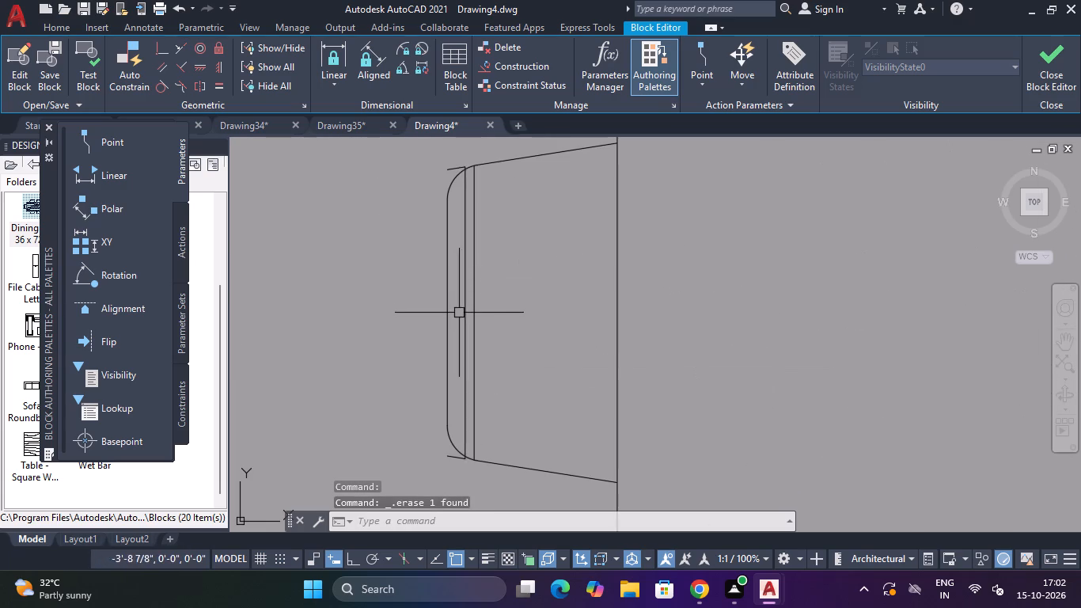
left_click(465, 312)
key("Delete")
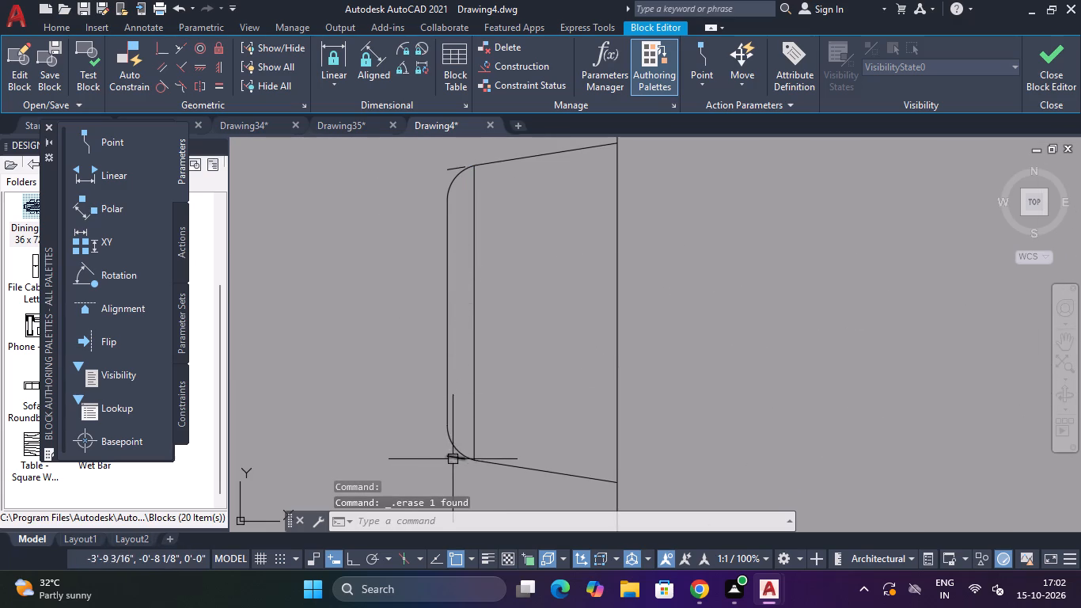
left_click(453, 459)
key("Delete")
left_click(450, 166)
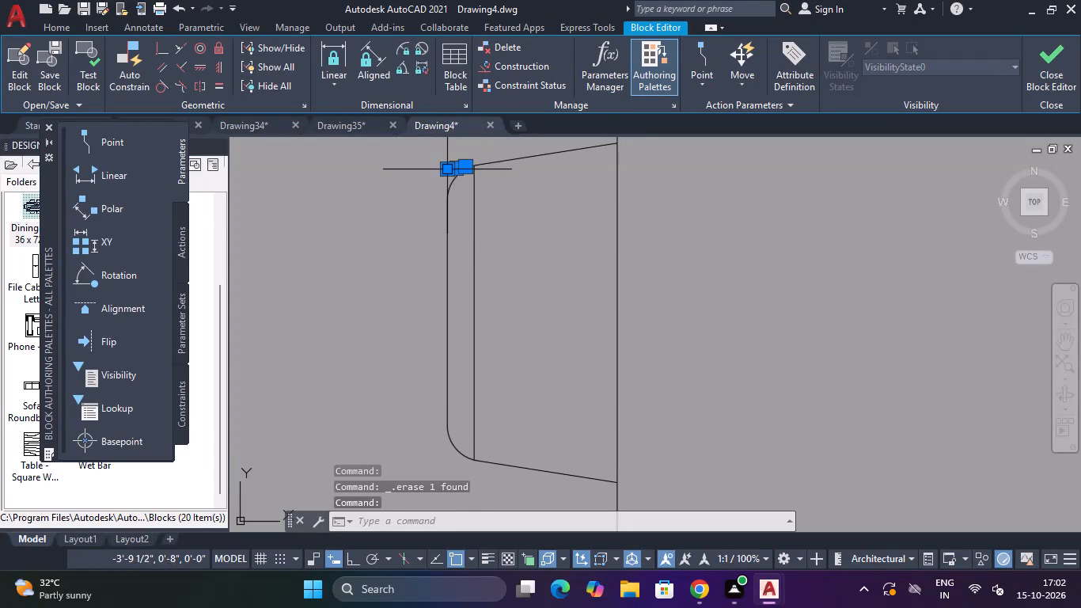
key("Delete")
Close the block editor and save the changes to the dining set block.
scroll(461, 172, "down", 7)
scroll(515, 174, "up", 3)
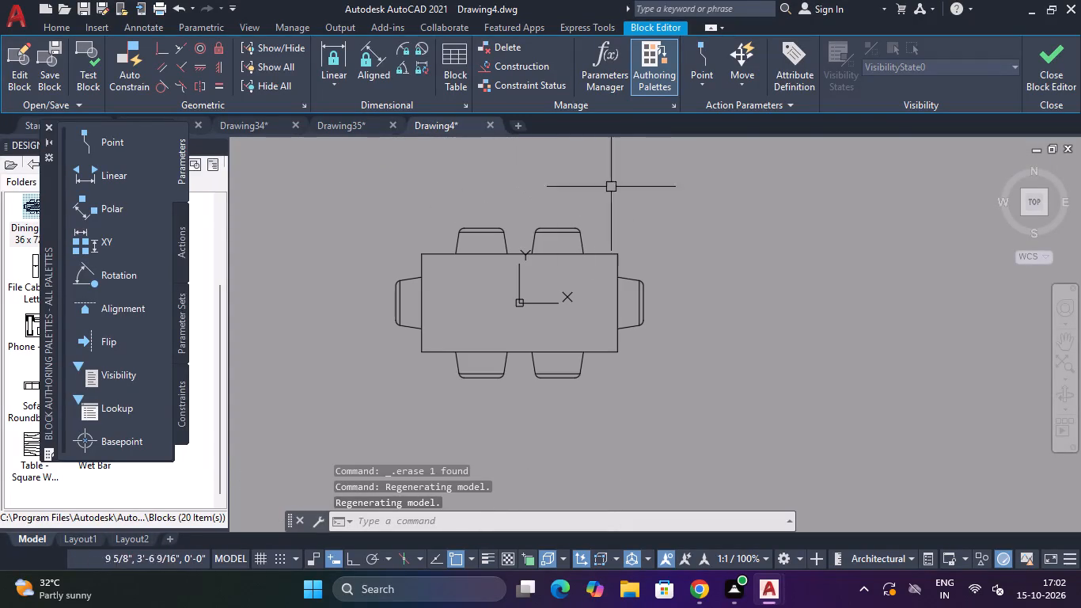
left_click(1064, 75)
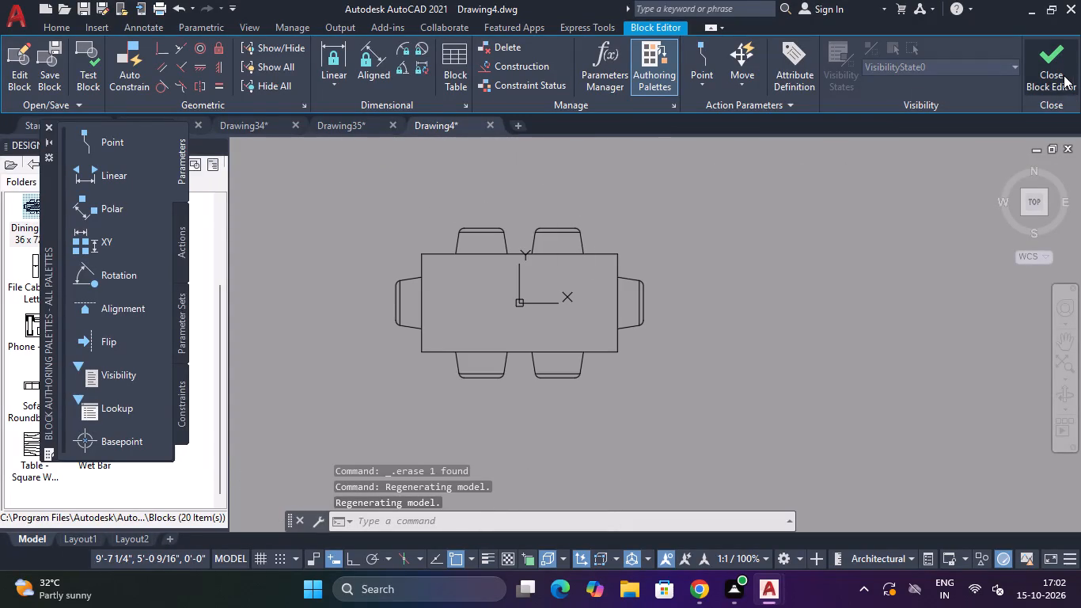
left_click(604, 258)
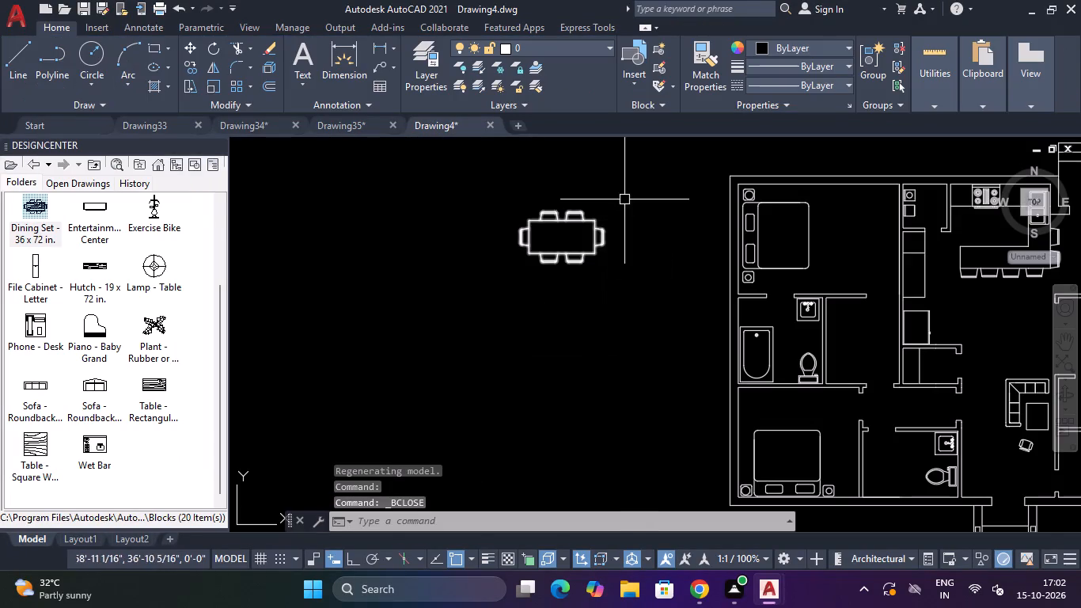
Rotate the dining set block 270° about the table's northeast corner so its length runs north-south, with Ortho on.
left_click(624, 196)
left_click(497, 352)
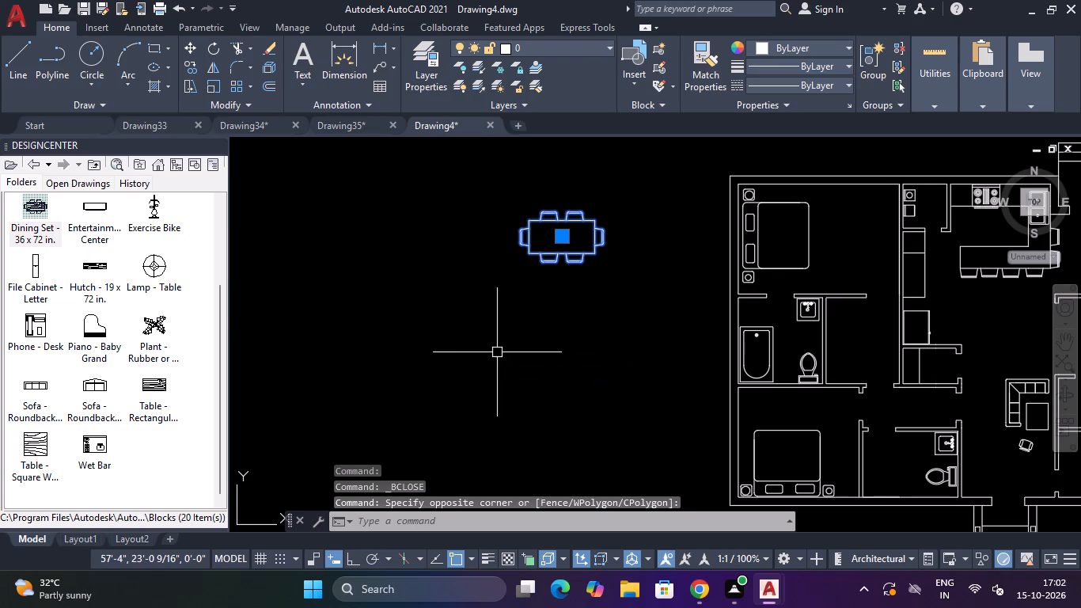
type("RO")
key("Return")
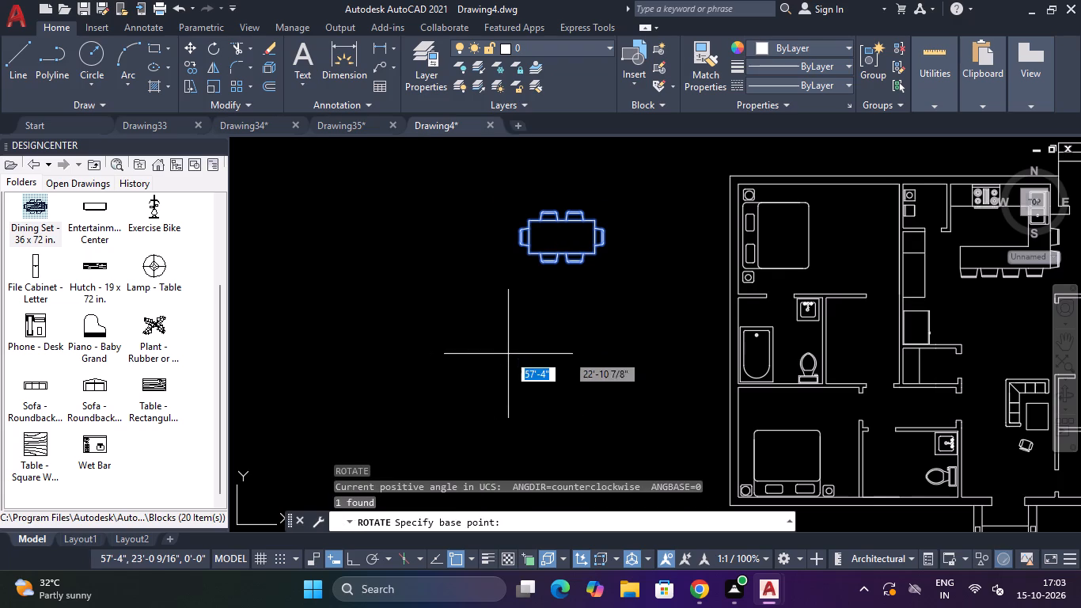
scroll(631, 211, "up", 2)
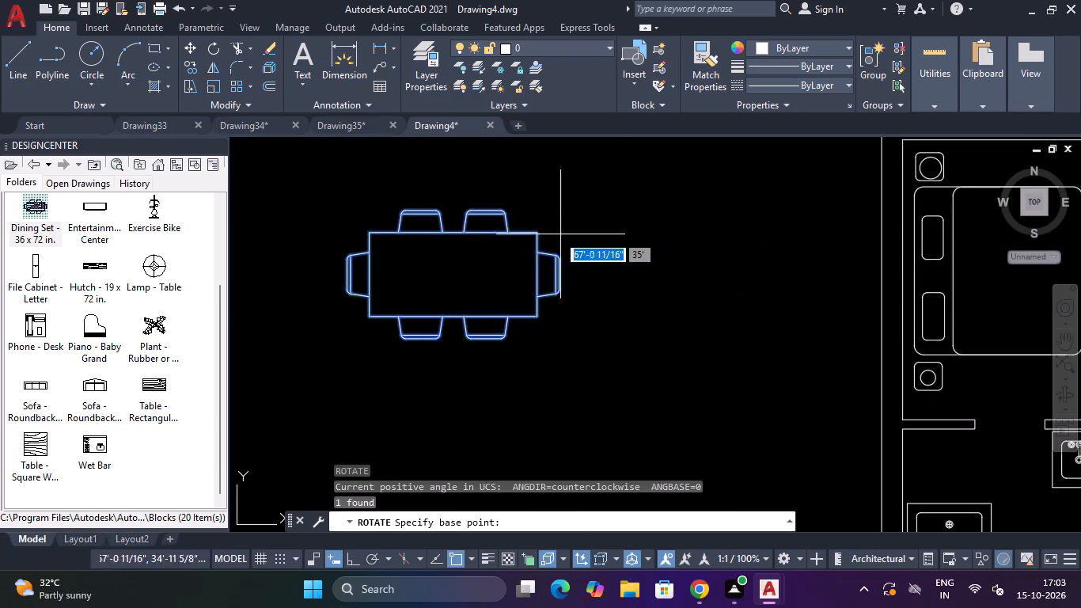
left_click(534, 237)
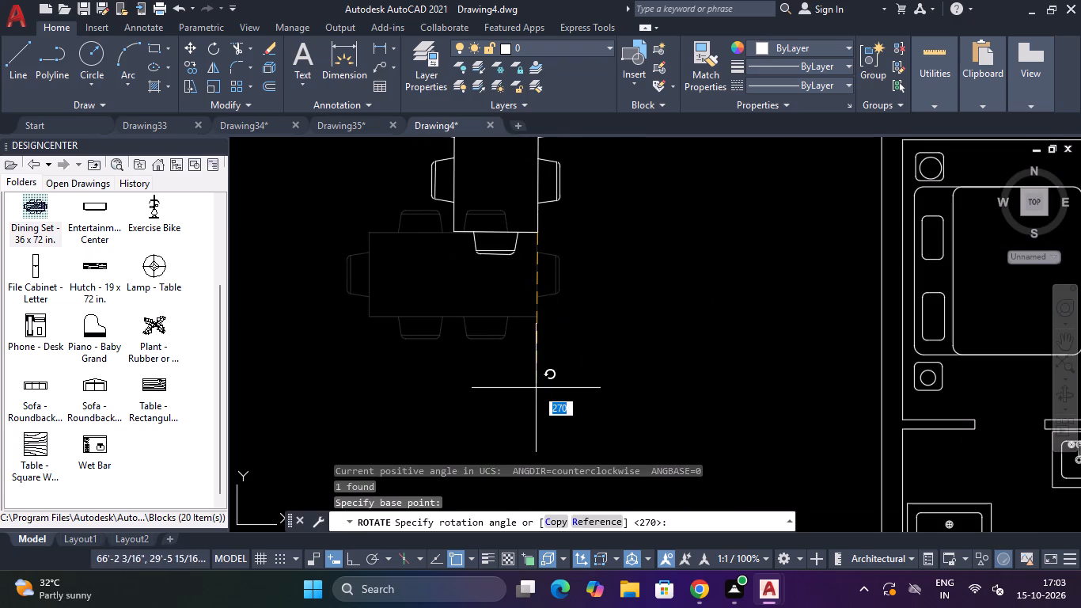
key("F8")
scroll(547, 366, "down", 4)
left_click(543, 364)
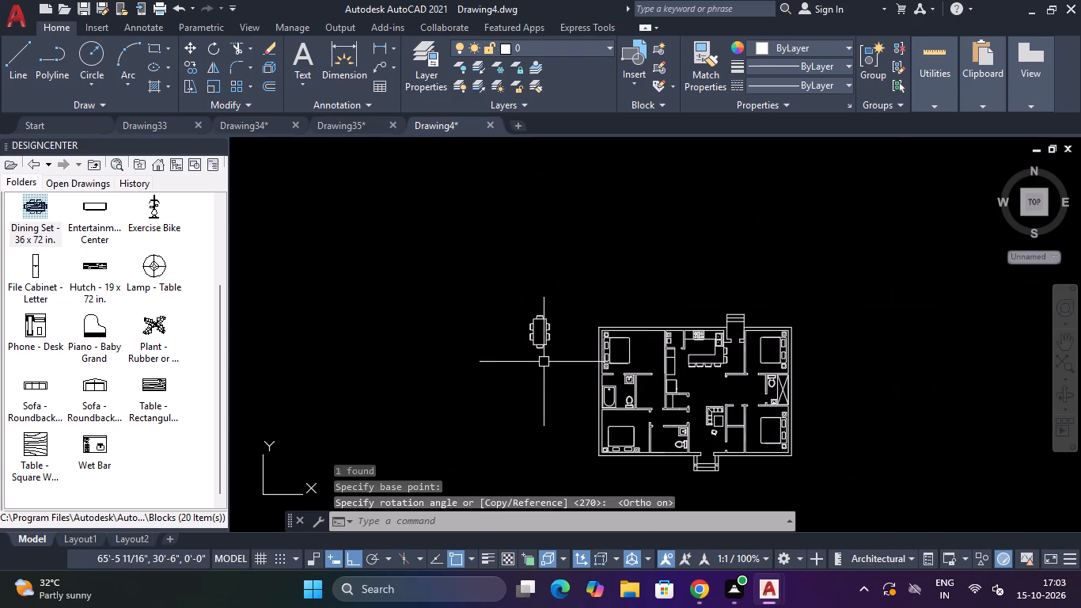
Scale the dining set down to about three-quarters size from the table's northwest corner.
left_click(562, 292)
left_click(507, 370)
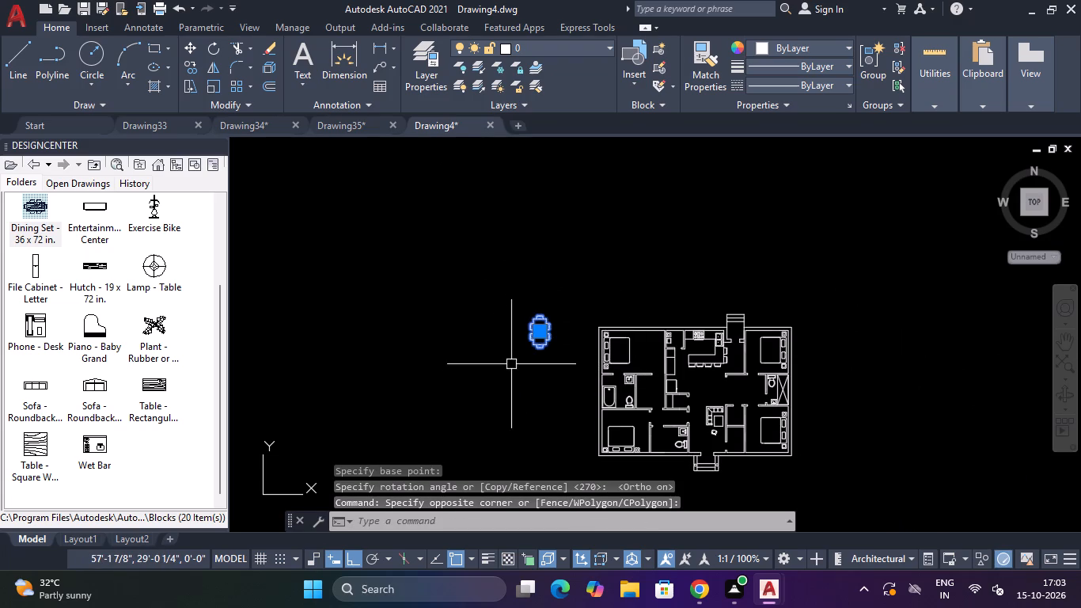
scroll(511, 364, "up", 3)
type("SC")
key("space")
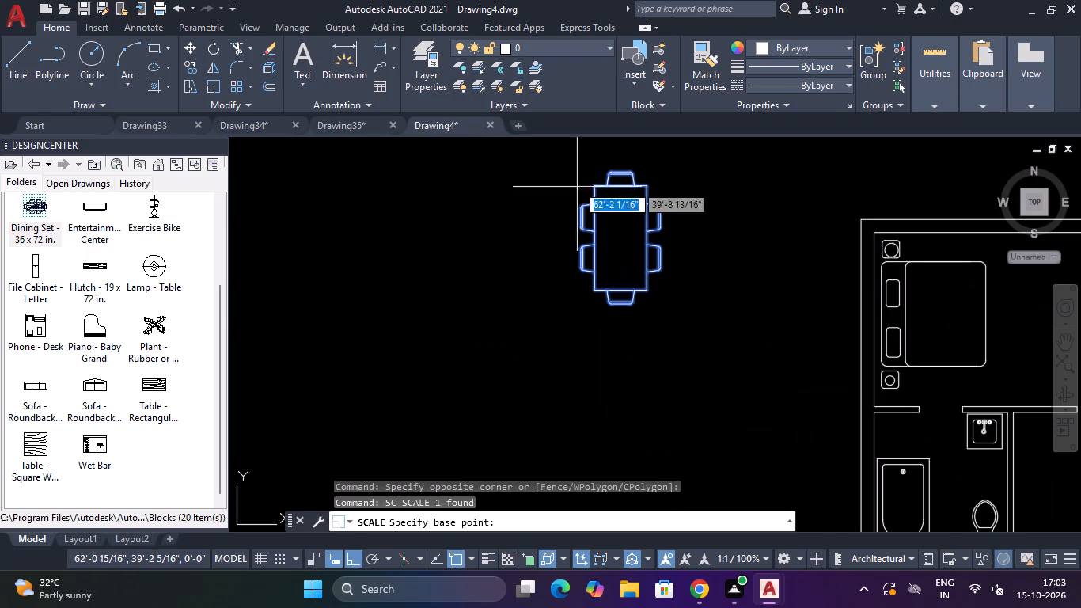
left_click(594, 184)
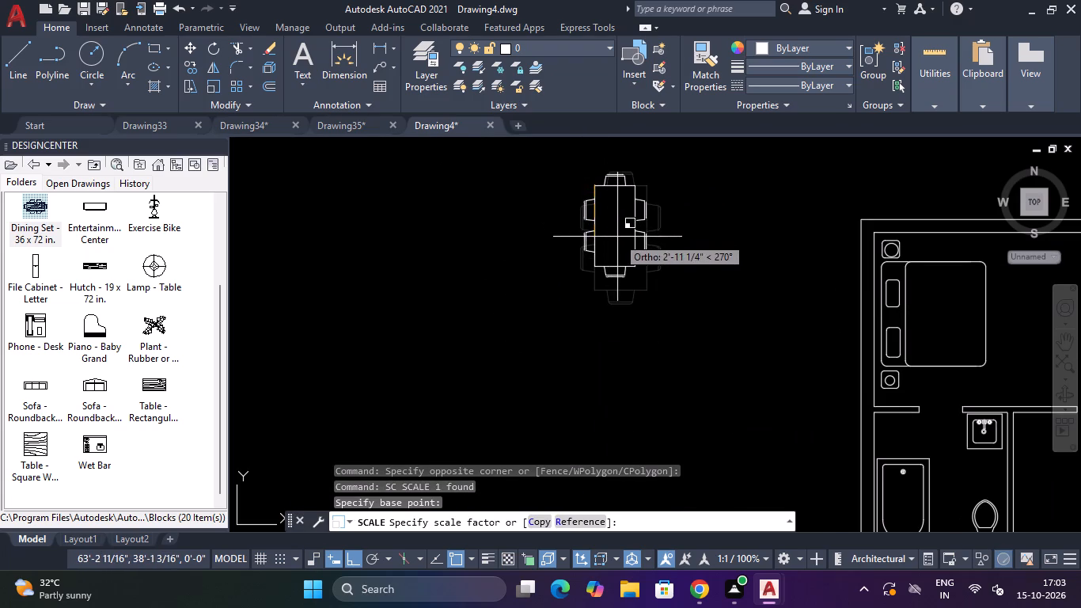
left_click(616, 235)
Move the dining set by its centre into the floor plan, between the kitchen counter's east stools and the bedroom wall, with Ortho off.
left_click_drag(657, 143, 647, 175)
left_click(604, 270)
type("M")
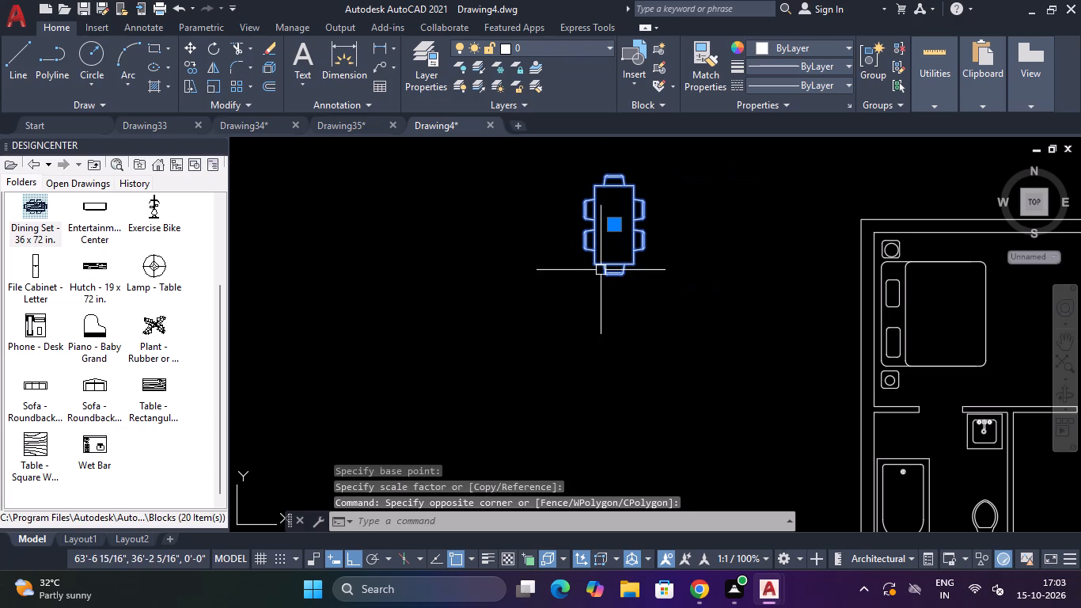
key("space")
left_click(616, 224)
scroll(616, 240, "down", 4)
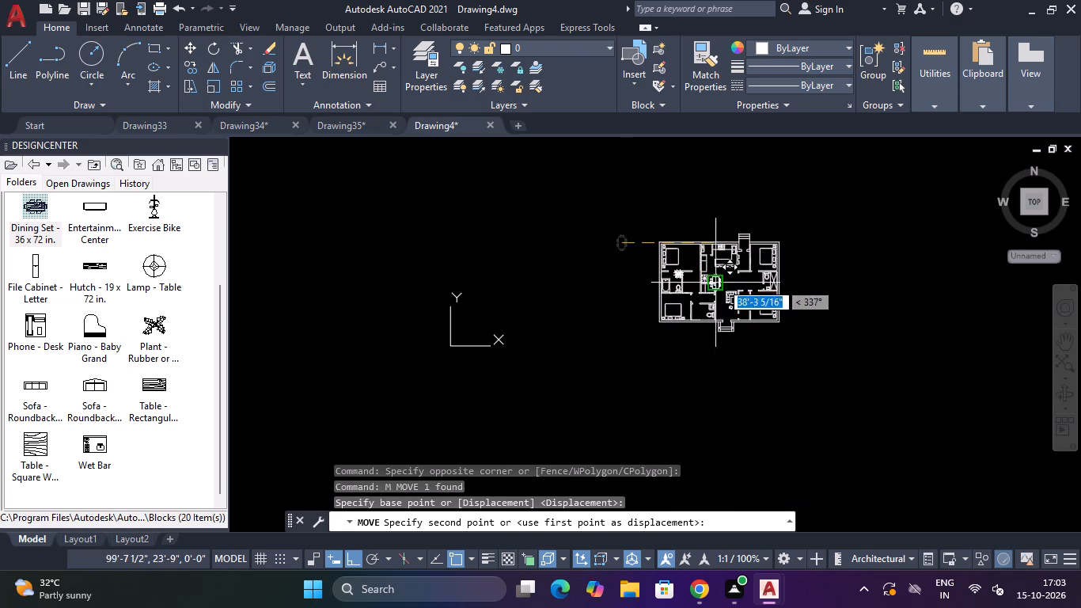
scroll(744, 270, "up", 1)
key("F8")
scroll(751, 259, "up", 4)
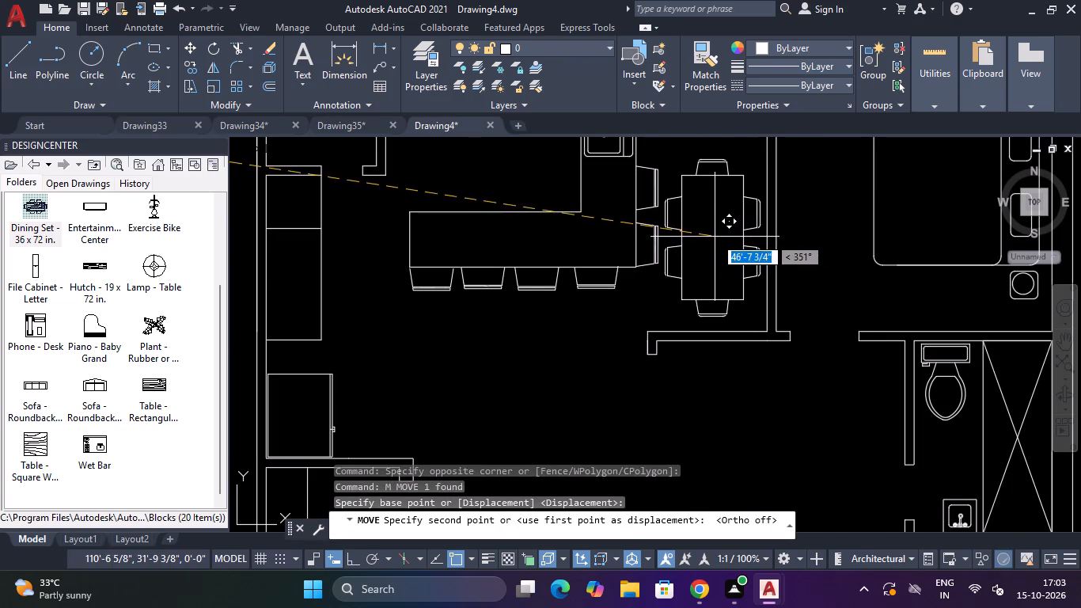
left_click(715, 237)
key("Escape")
Scale the dining set down to about half size from the table's southwest corner.
left_click_drag(748, 155, 737, 178)
left_click(728, 196)
type("SC")
key("space")
left_click(681, 301)
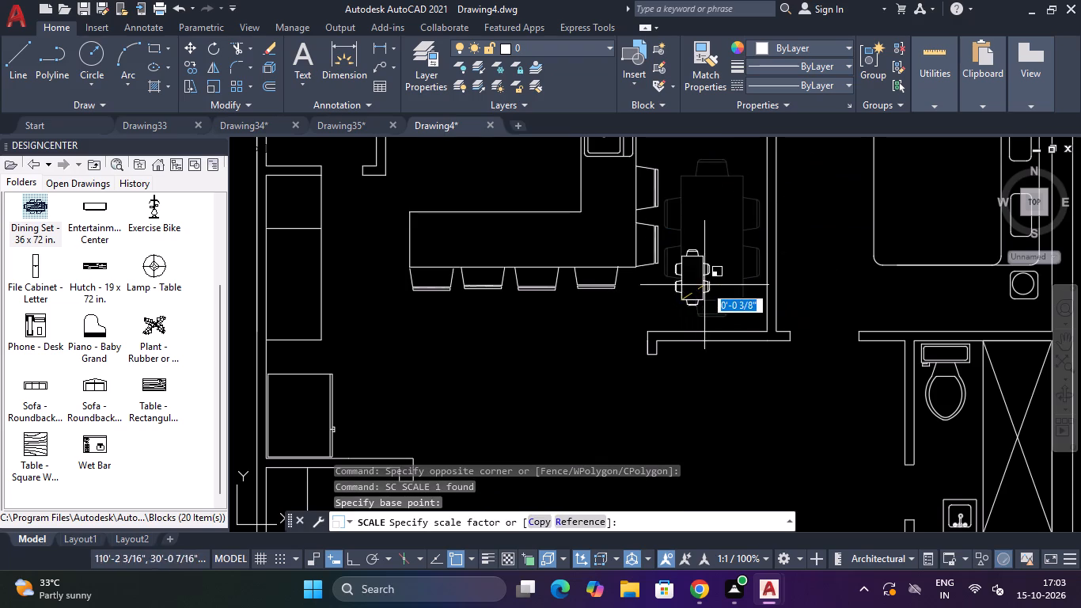
left_click(715, 280)
Move the dining set by its centre slightly east and north, midway between the counter's east stools and the bedroom wall.
left_click_drag(743, 193, 726, 237)
left_click(706, 279)
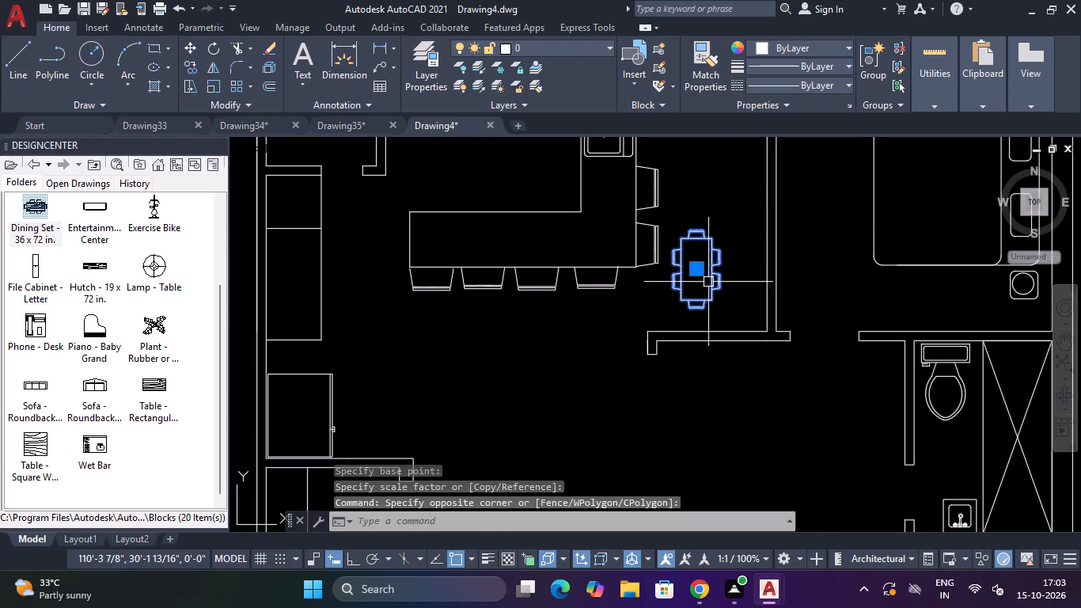
type("M")
key("space")
left_click(694, 268)
left_click(722, 263)
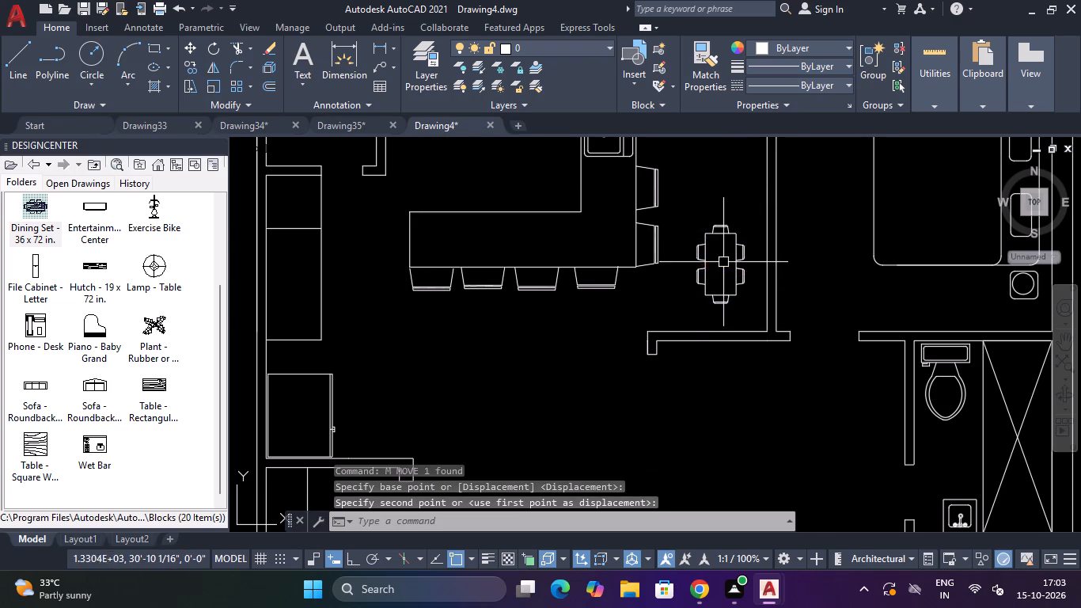
Examine the whole floor plan, checking the dining set's fit and the living area around the L-shaped sofa.
scroll(724, 262, "down", 4)
scroll(725, 266, "up", 4)
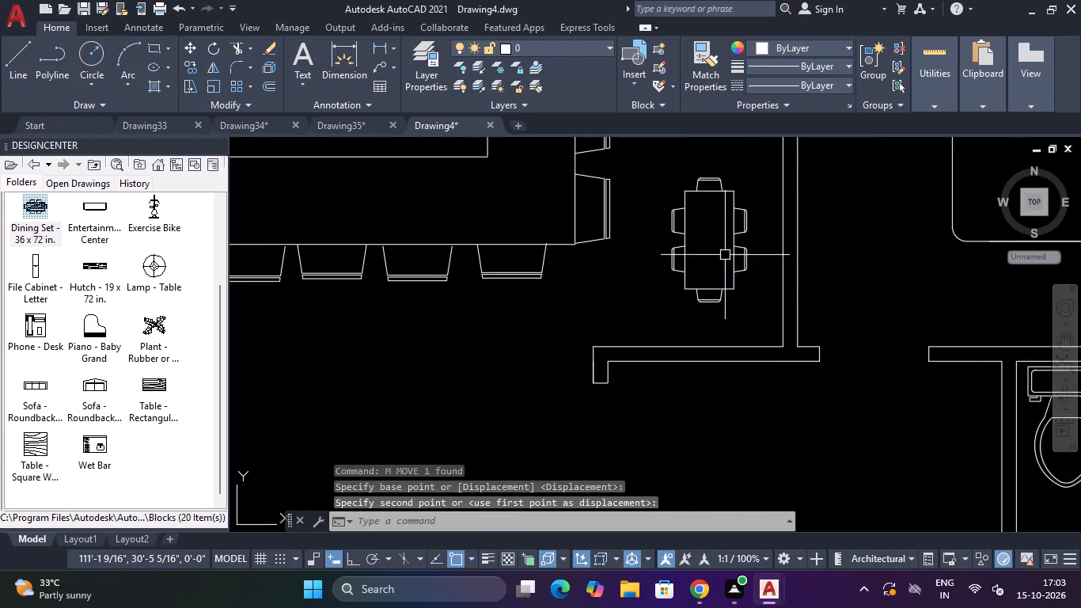
scroll(725, 255, "down", 3)
scroll(683, 313, "down", 2)
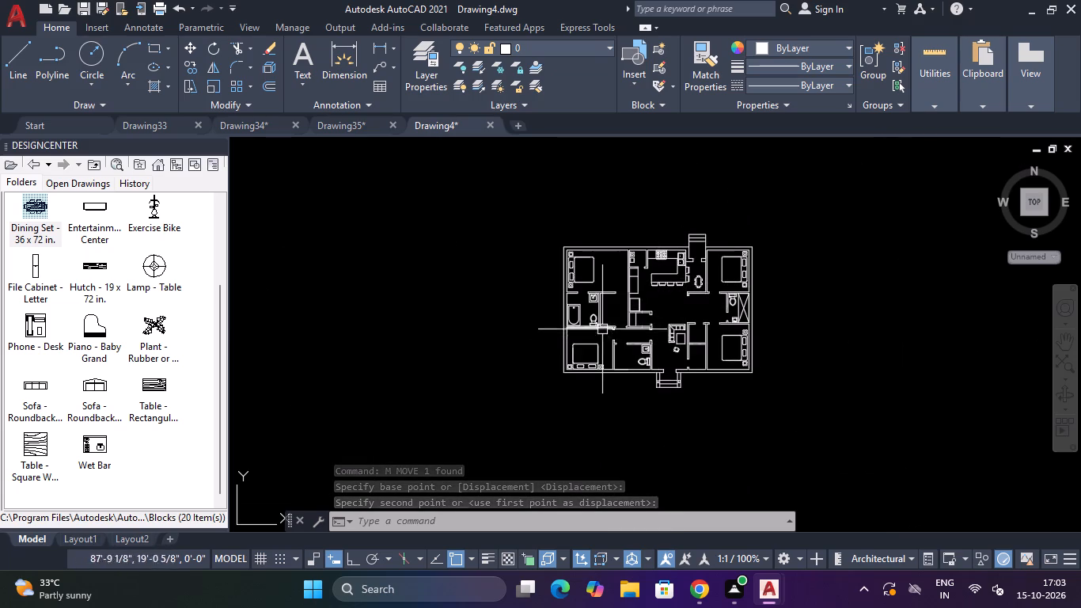
scroll(624, 316, "up", 3)
scroll(682, 307, "down", 3)
scroll(763, 314, "up", 1)
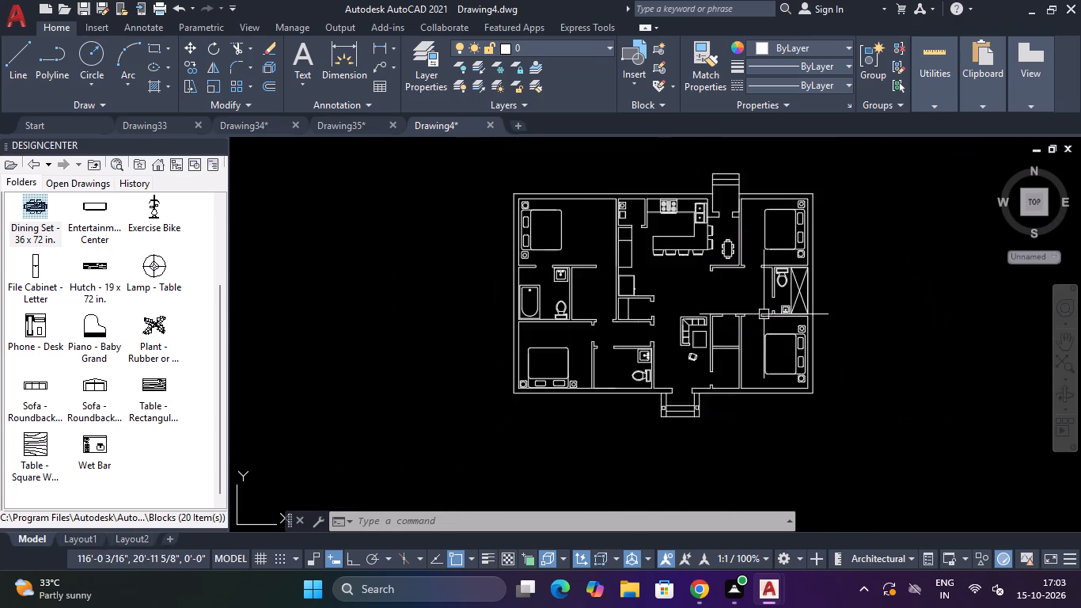
scroll(764, 313, "up", 1)
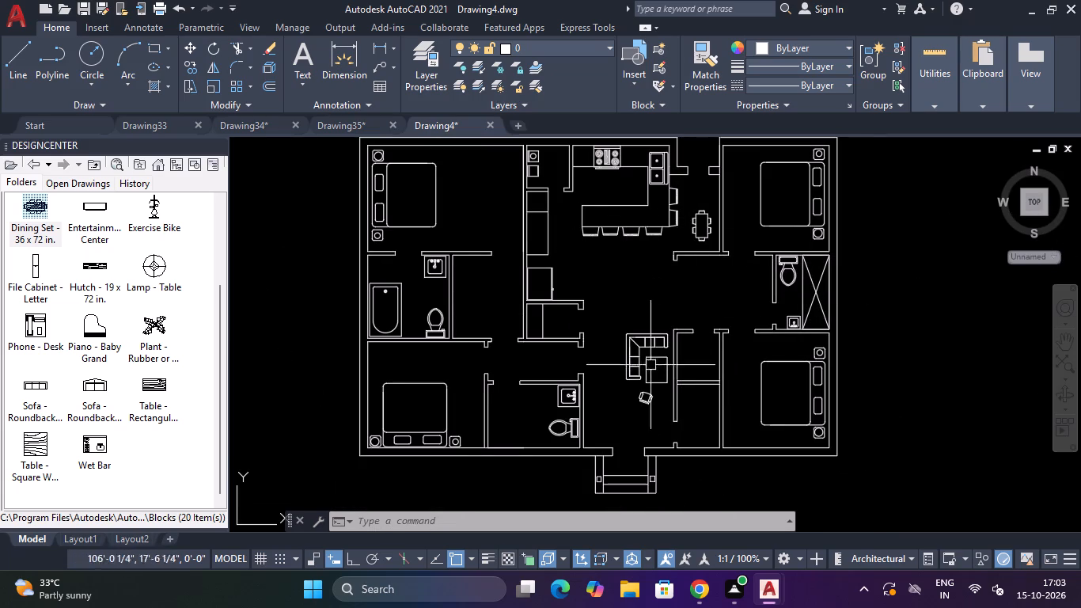
scroll(707, 351, "up", 2)
scroll(707, 350, "down", 2)
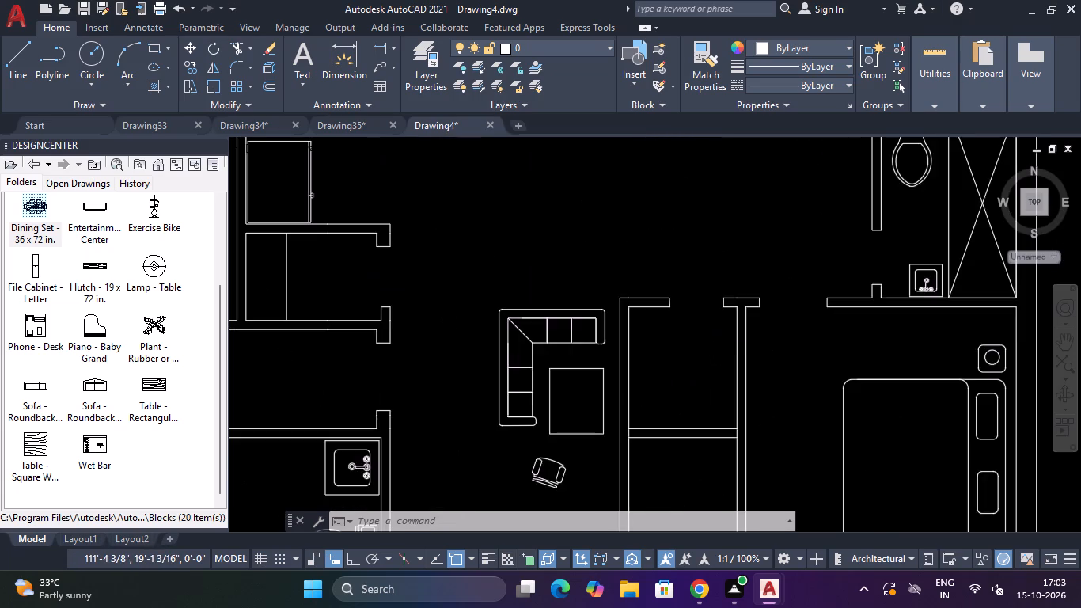
scroll(707, 350, "down", 2)
scroll(695, 384, "up", 4)
scroll(697, 381, "down", 3)
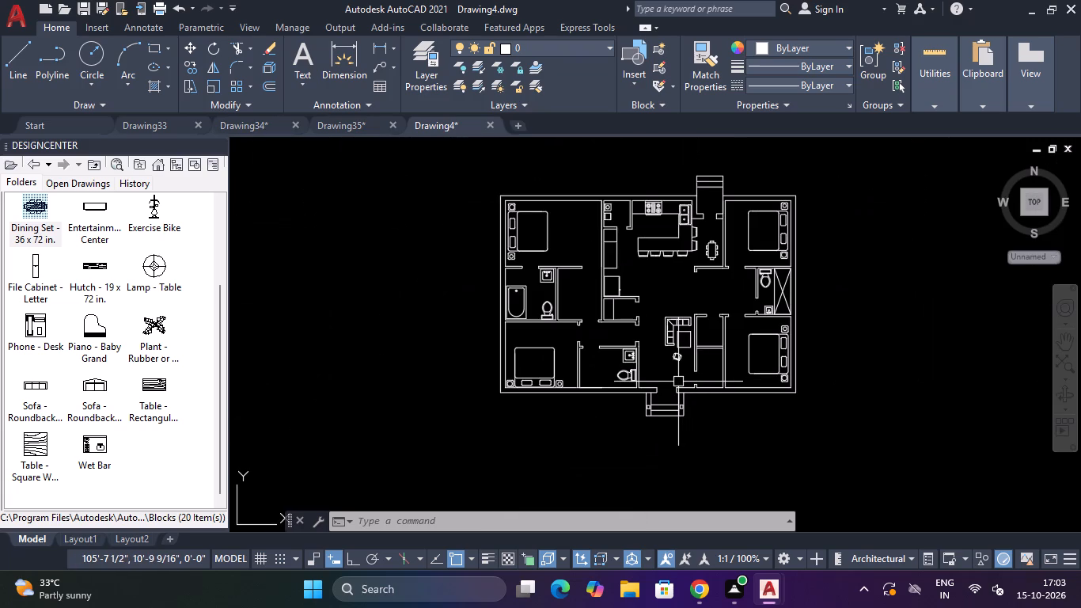
Copy the east bathroom's toilet into the small room beside the entrance, with its tank against the north partition.
scroll(773, 305, "up", 2)
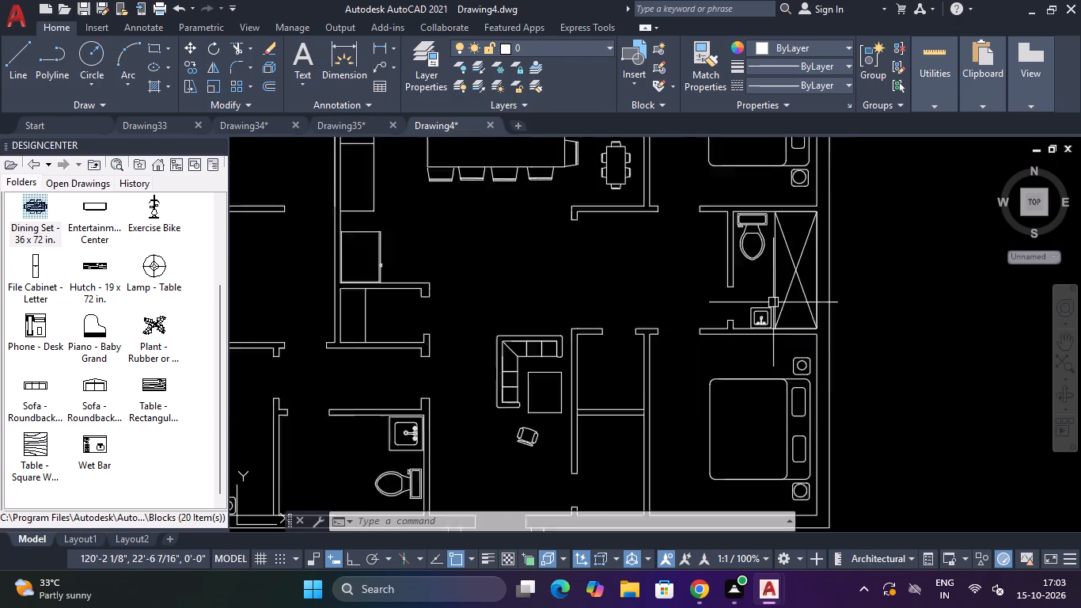
scroll(773, 302, "up", 1)
left_click(753, 203)
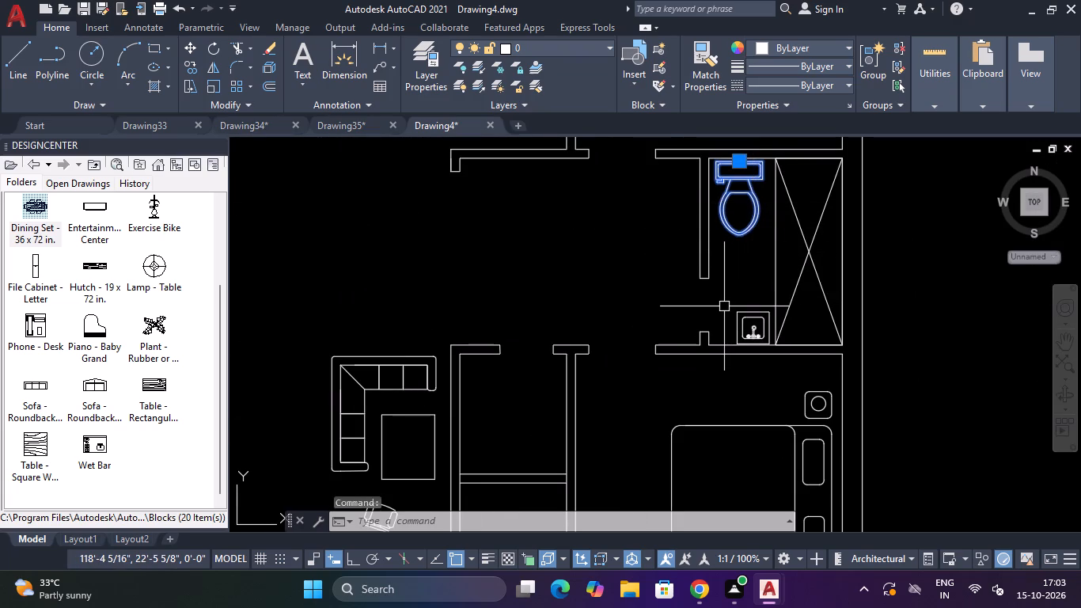
key("c")
key("o")
key("Return")
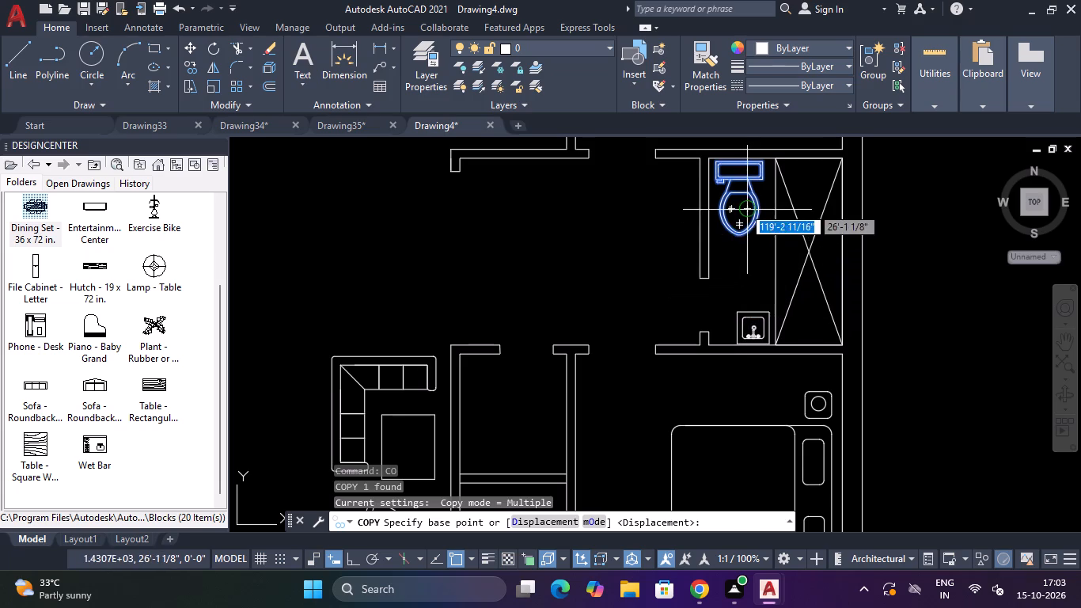
left_click(743, 207)
scroll(739, 234, "down", 4)
scroll(703, 291, "up", 3)
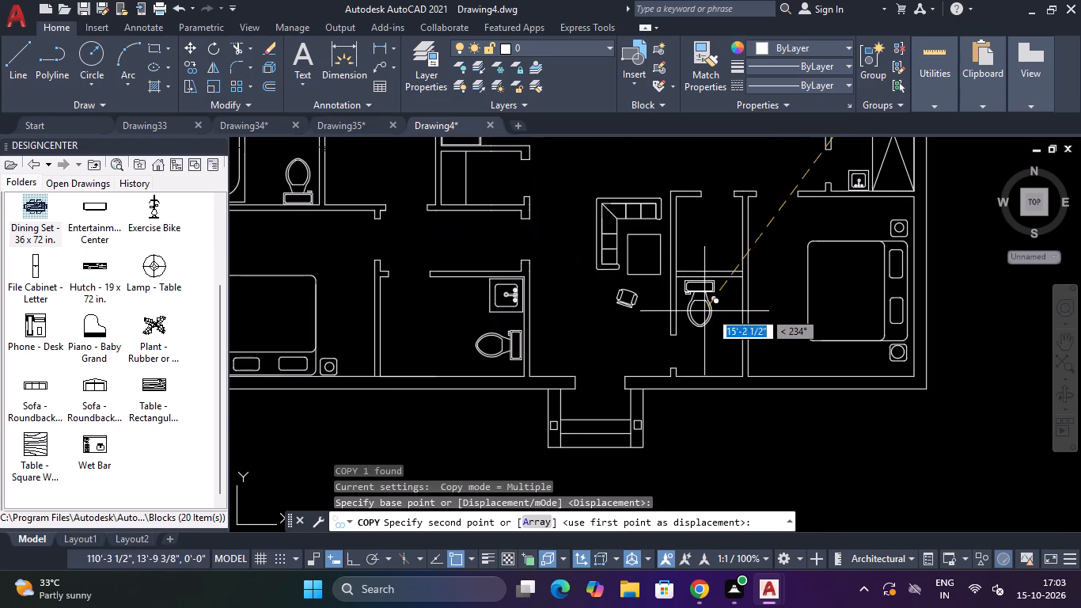
scroll(713, 313, "up", 2)
left_click(752, 298)
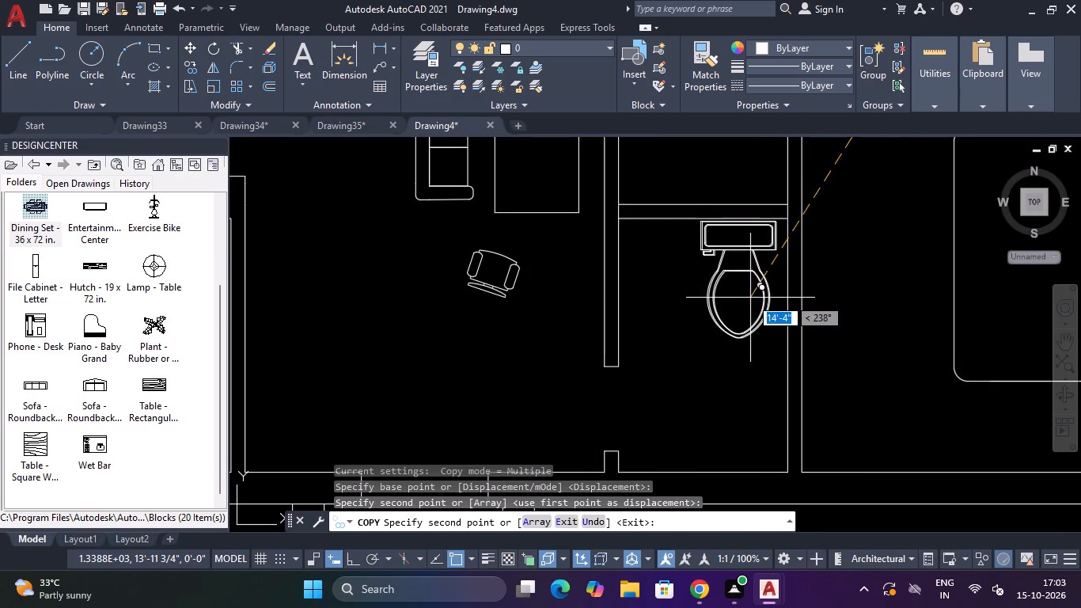
key("Escape")
Copy the east bathroom's washbasin by its centre into the small entrance-side toilet room, near the south wall below the toilet.
scroll(749, 303, "down", 5)
scroll(782, 285, "up", 5)
scroll(785, 235, "down", 3)
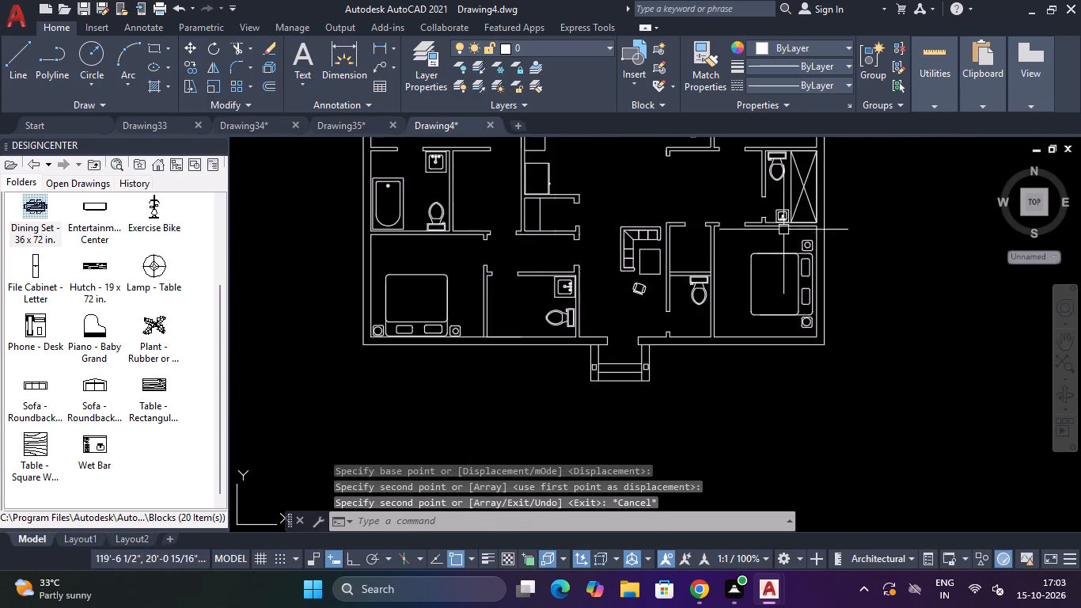
scroll(779, 200, "up", 4)
left_click_drag(817, 231, 817, 238)
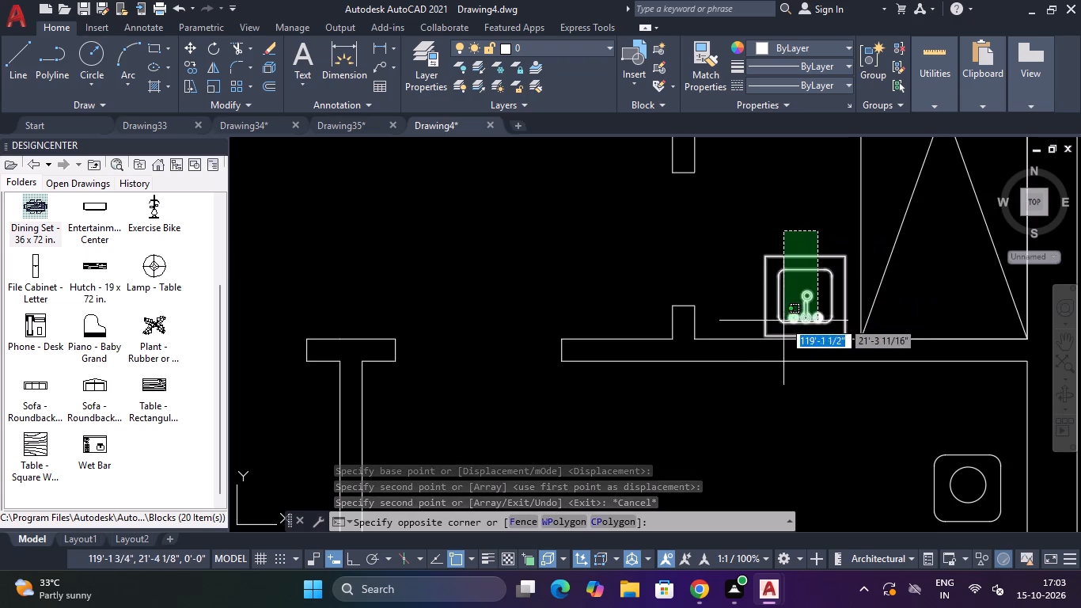
left_click(781, 323)
type("CO")
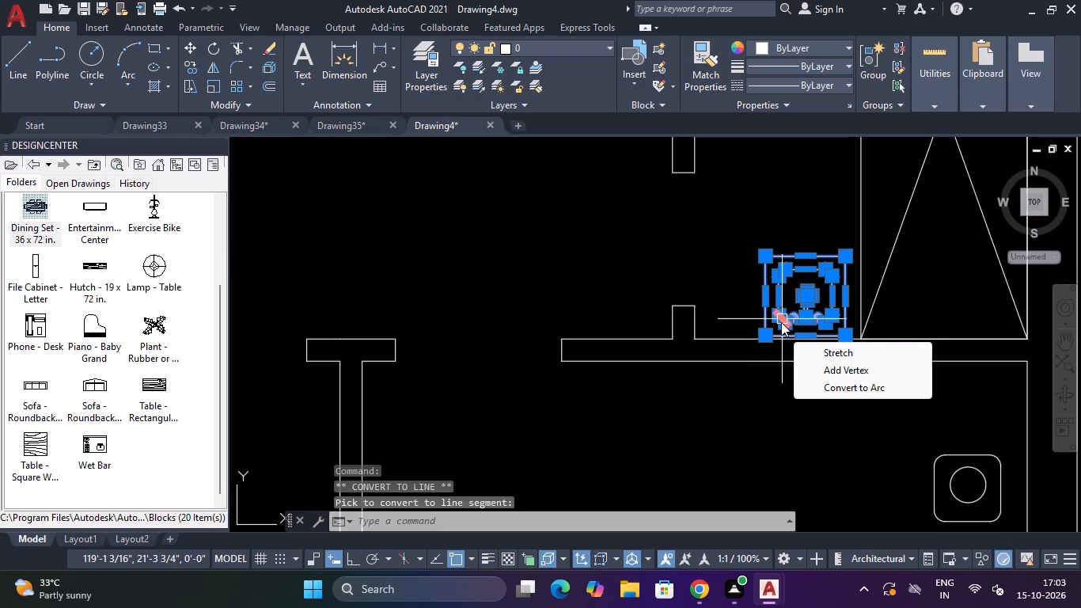
key("Return")
left_click(804, 294)
key("Escape")
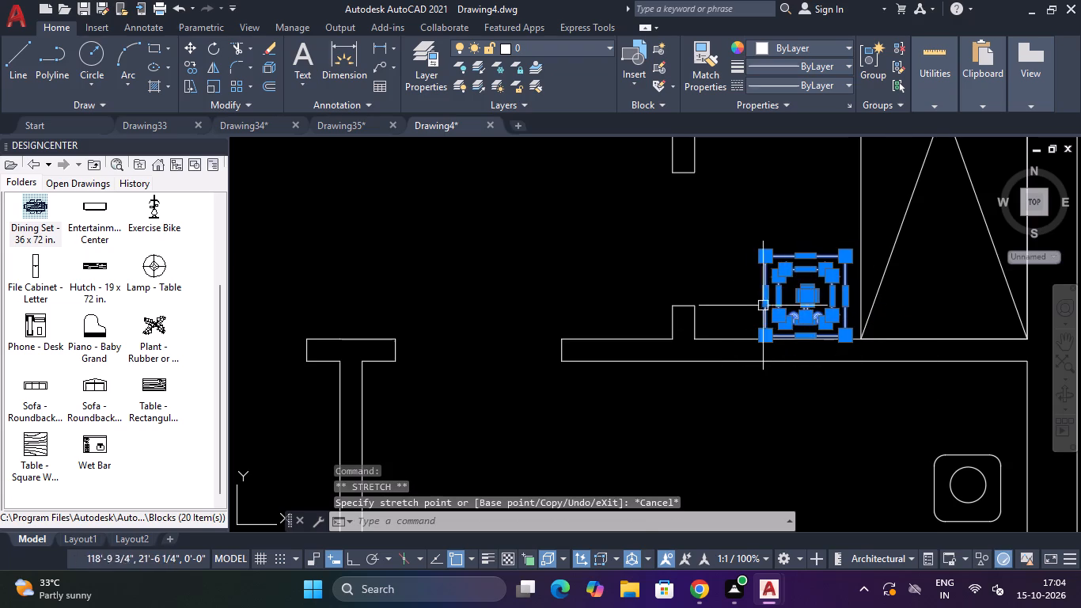
type("CO")
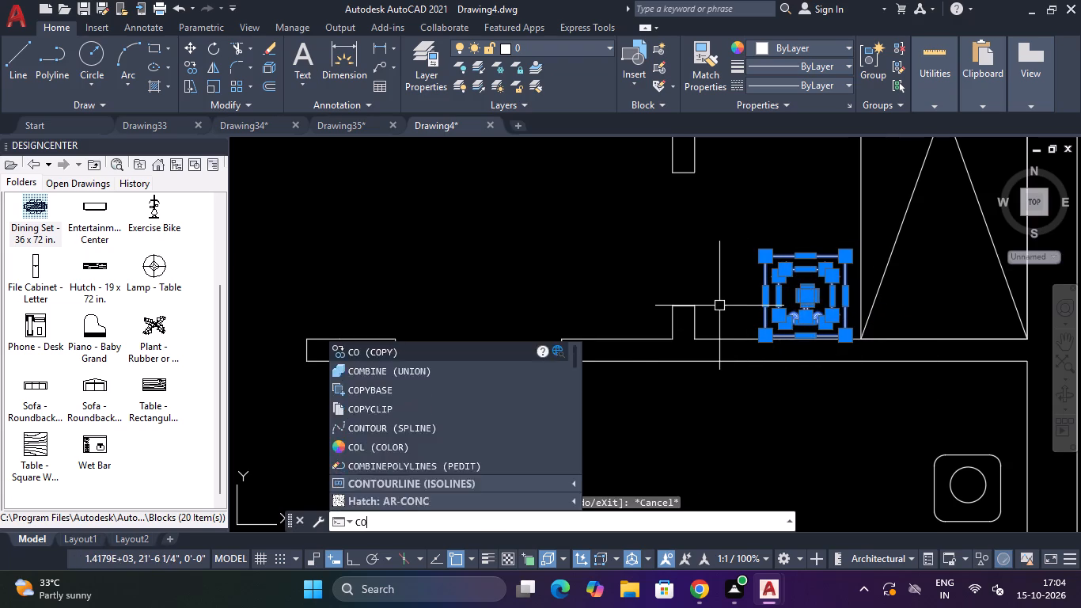
key("Return")
left_click(804, 297)
scroll(804, 297, "down", 4)
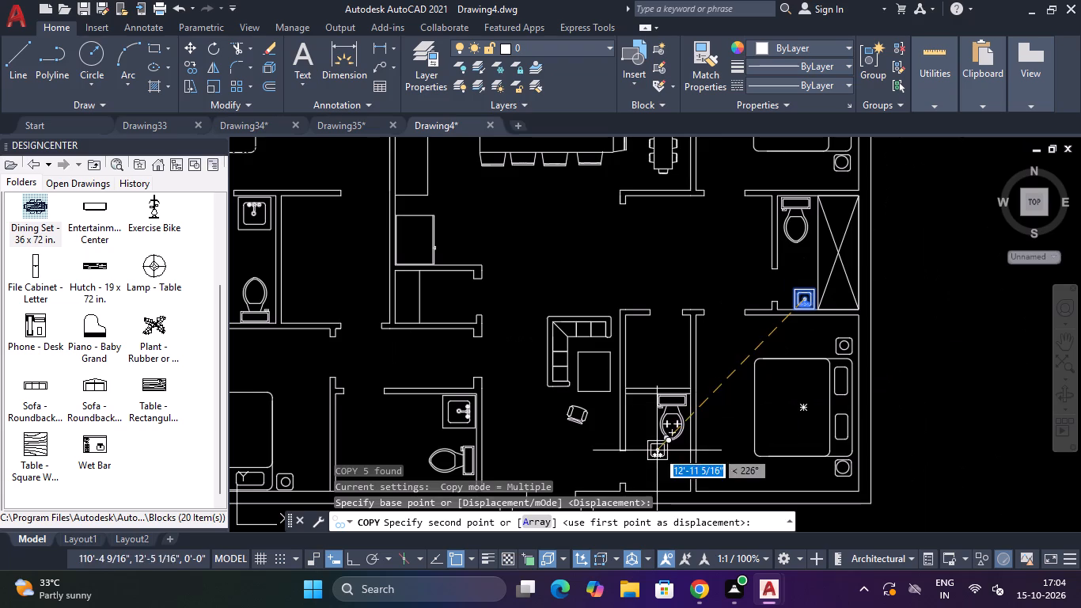
scroll(664, 482, "up", 4)
scroll(691, 449, "down", 3)
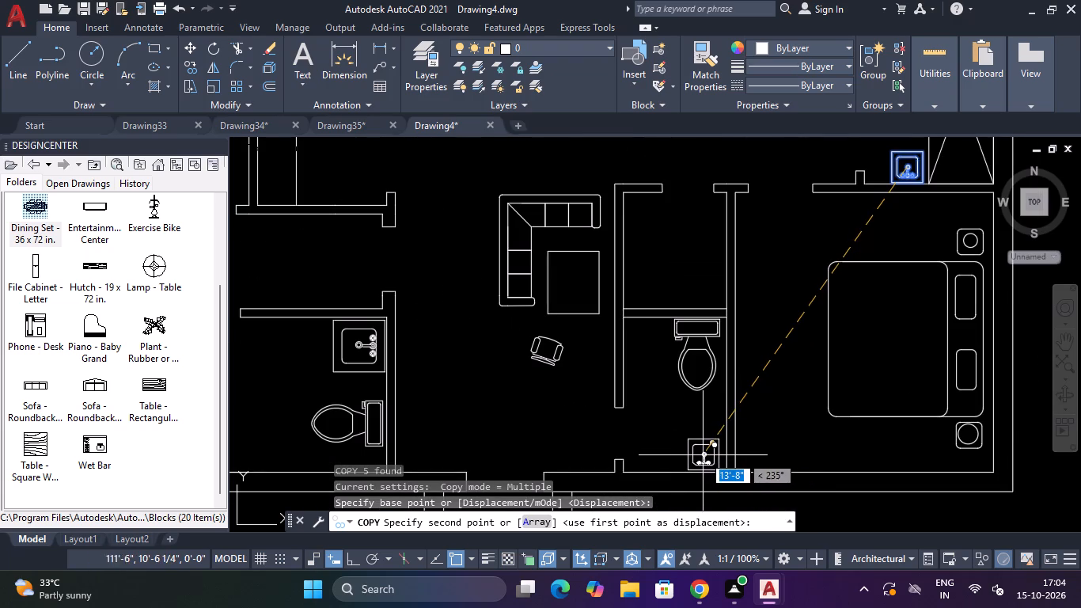
left_click(704, 455)
scroll(704, 454, "down", 3)
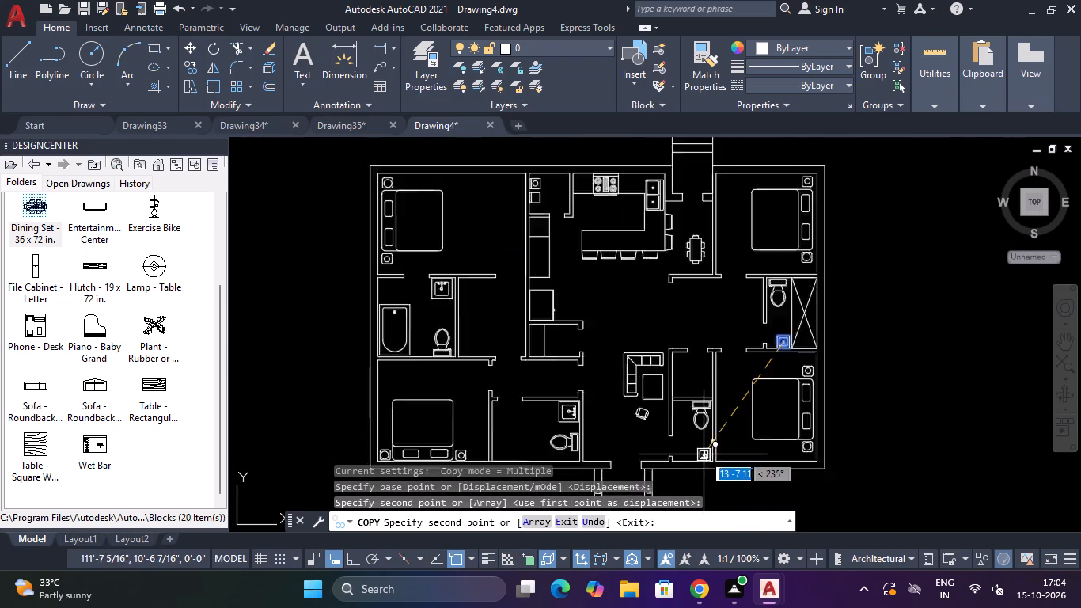
scroll(703, 454, "down", 2)
key("Escape")
Move the L-shaped sofa, table and chair together a slight distance within the living area.
scroll(694, 420, "up", 2)
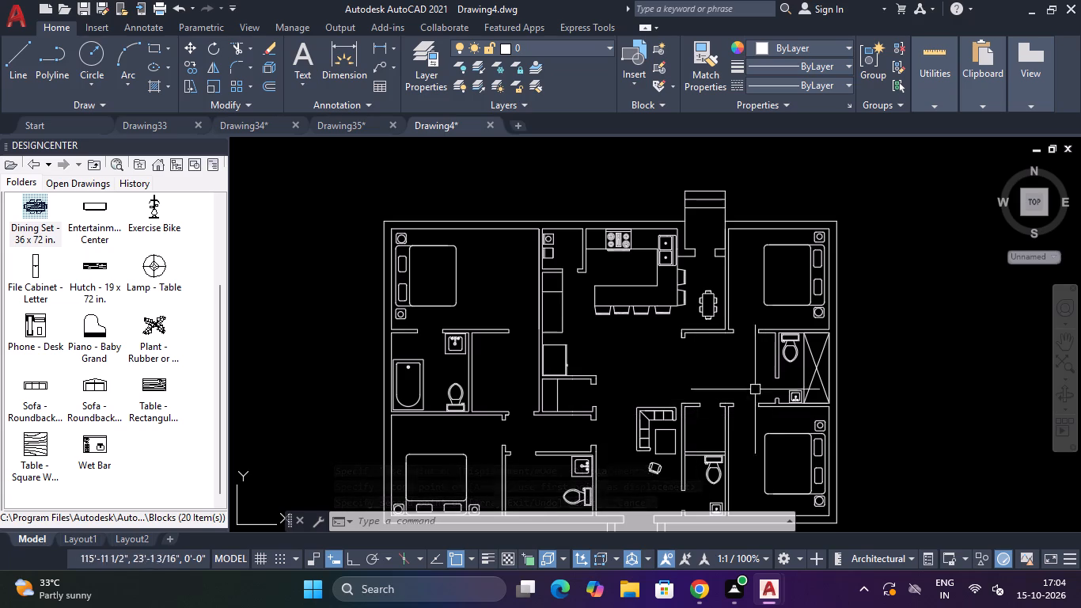
scroll(659, 456, "up", 4)
scroll(693, 389, "down", 3)
scroll(711, 321, "up", 2)
left_click(711, 320)
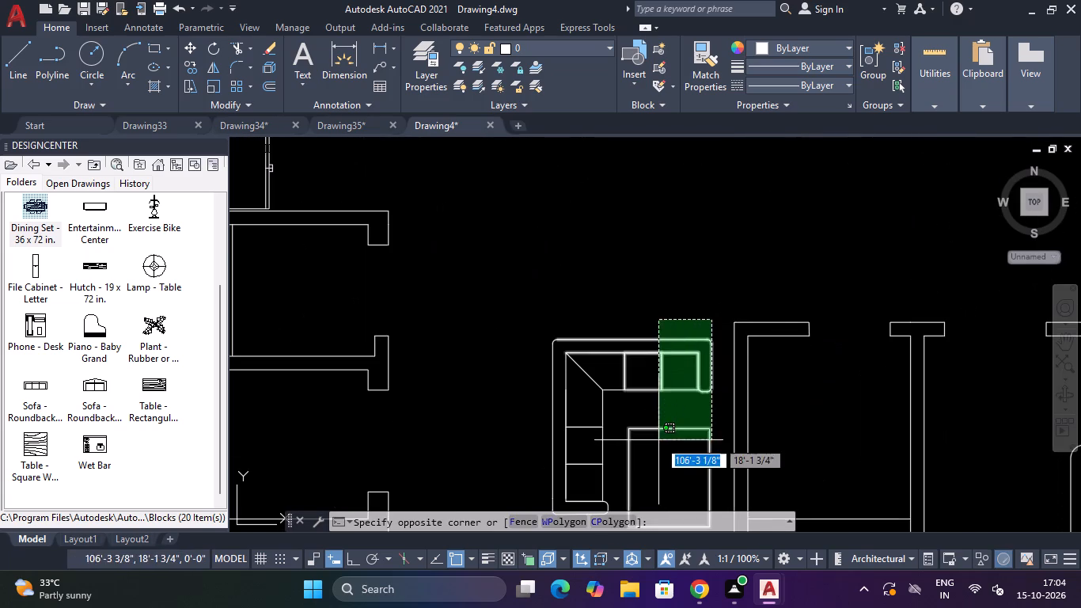
scroll(658, 440, "down", 3)
left_click(623, 492)
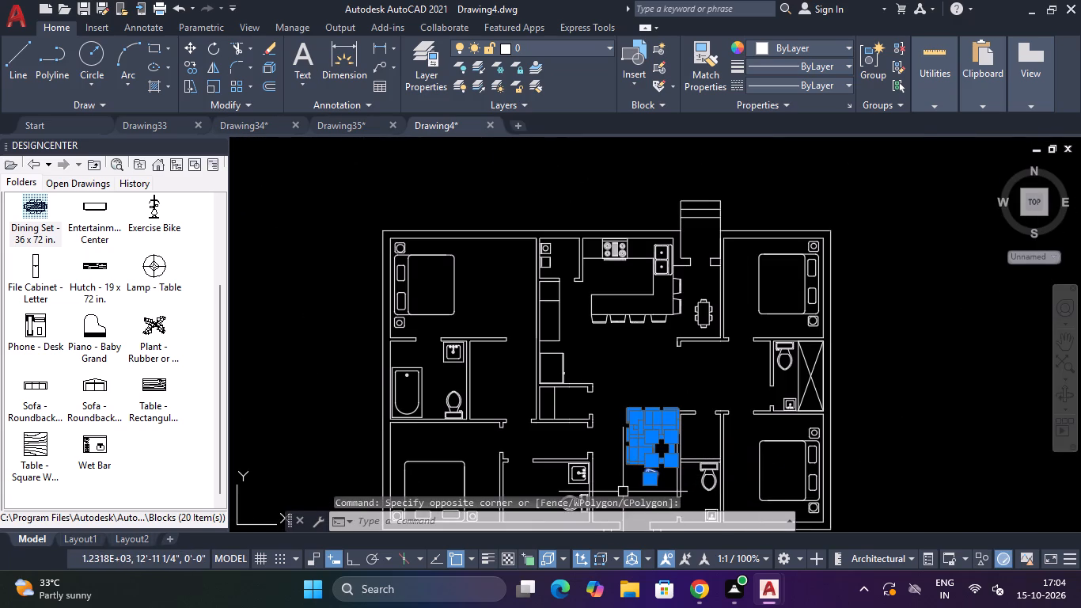
type("M")
key("space")
left_click(660, 449)
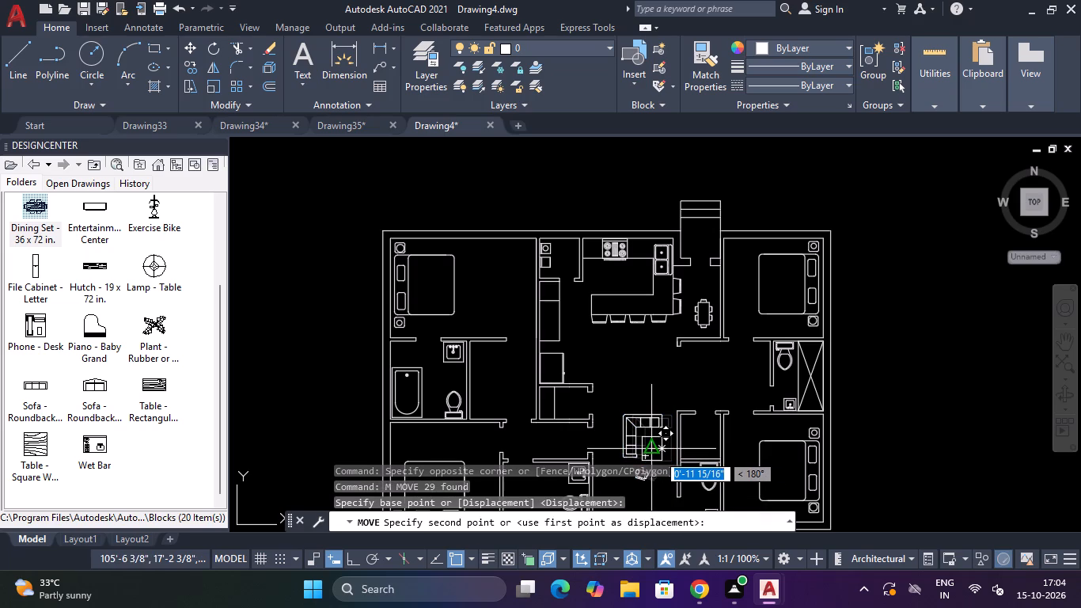
left_click(658, 453)
key("Escape")
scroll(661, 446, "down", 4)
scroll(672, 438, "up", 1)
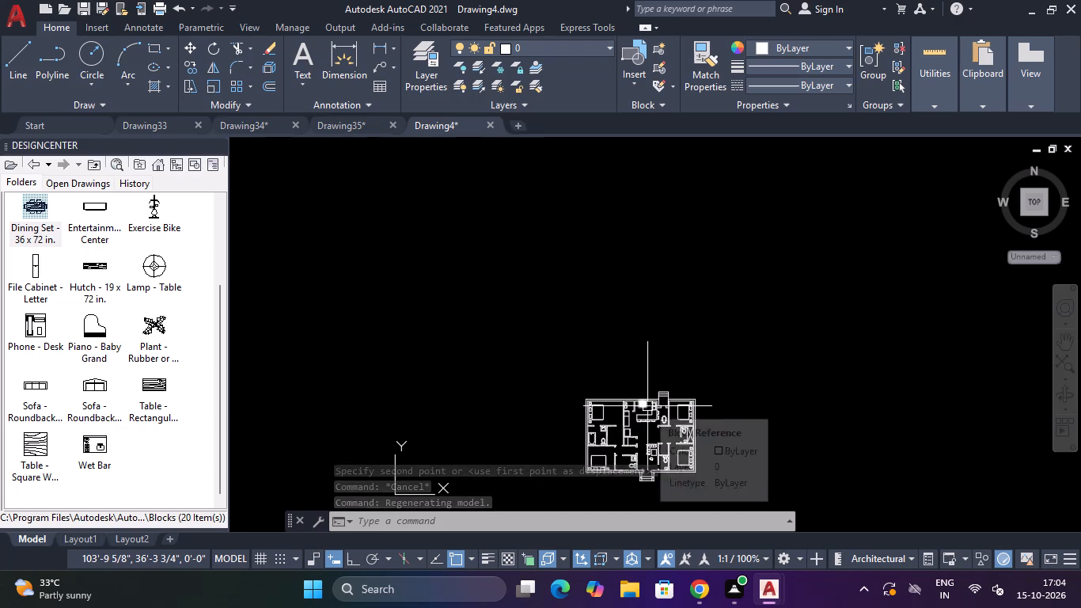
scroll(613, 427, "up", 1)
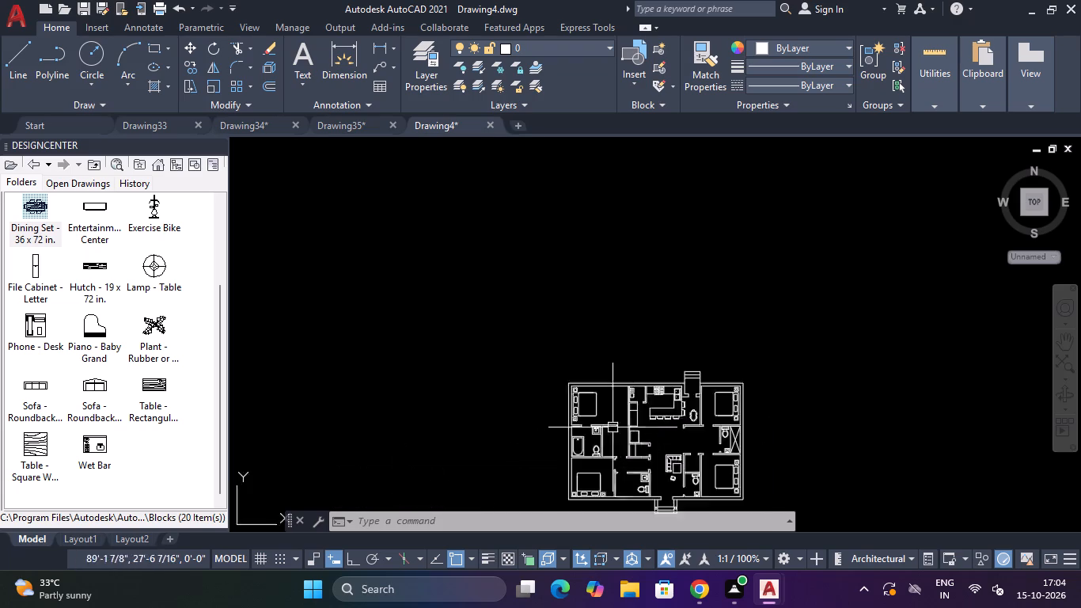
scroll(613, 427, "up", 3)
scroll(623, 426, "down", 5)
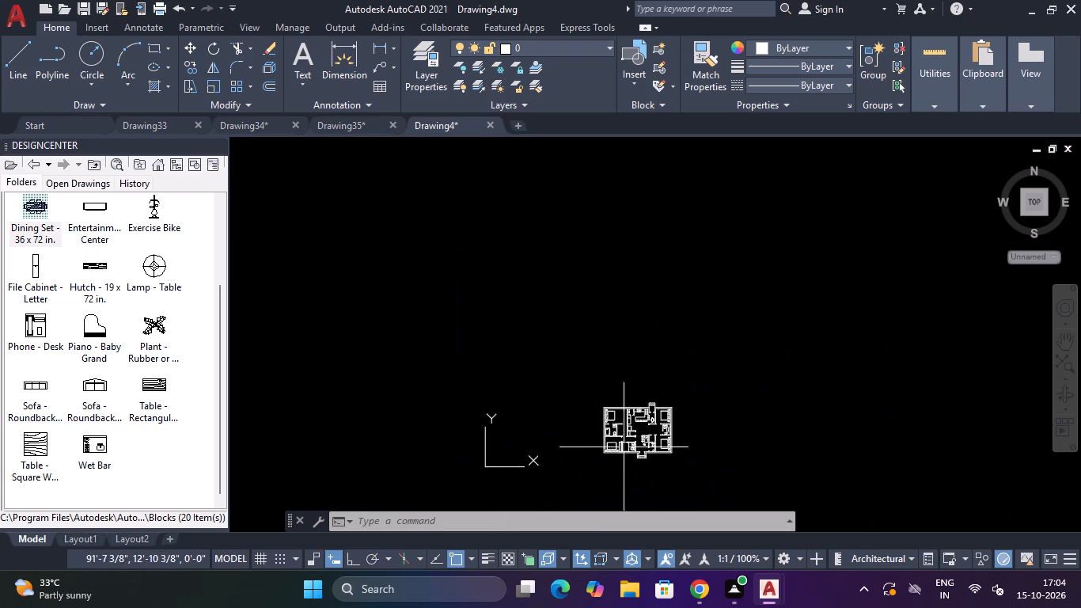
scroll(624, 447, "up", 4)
Draw a rectangle 24" wide and about 7'-8" long against the partition east of the west bathroom, spanning between the north and south walls.
type("REC")
key("space")
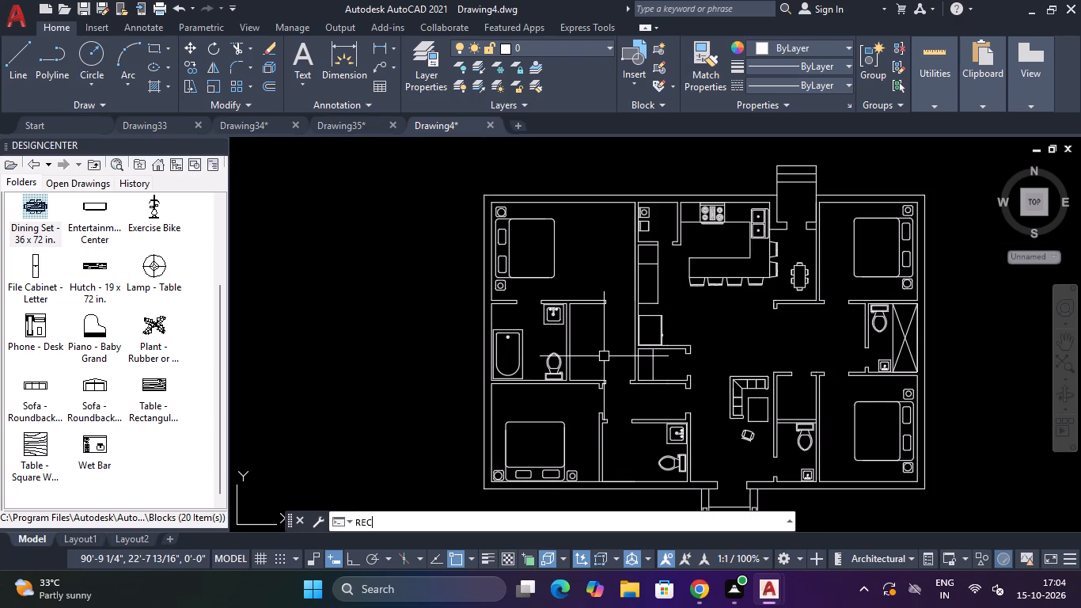
scroll(597, 347, "up", 2)
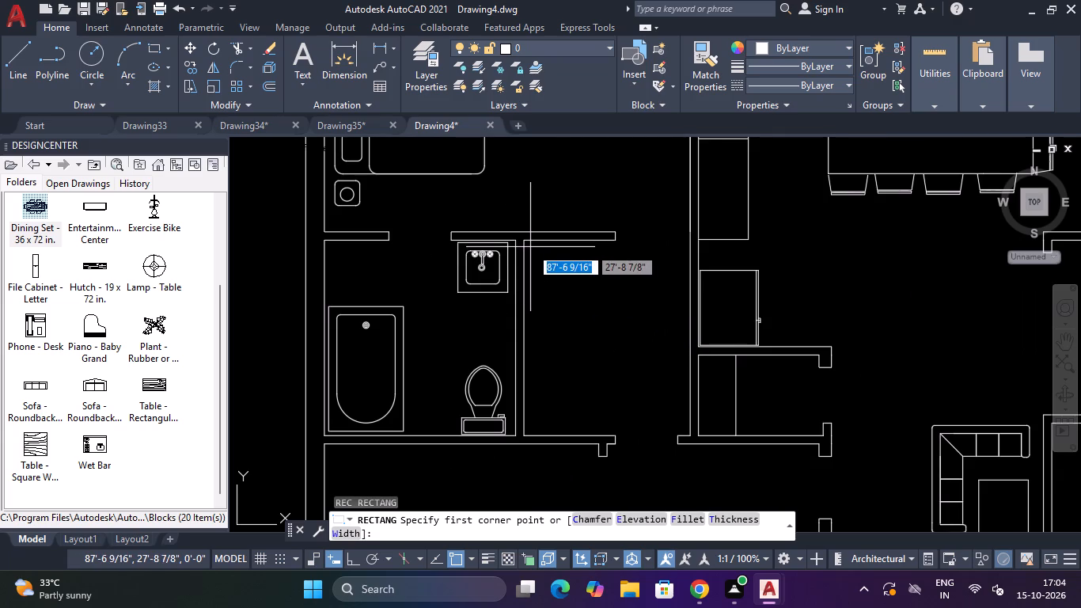
scroll(525, 244, "up", 4)
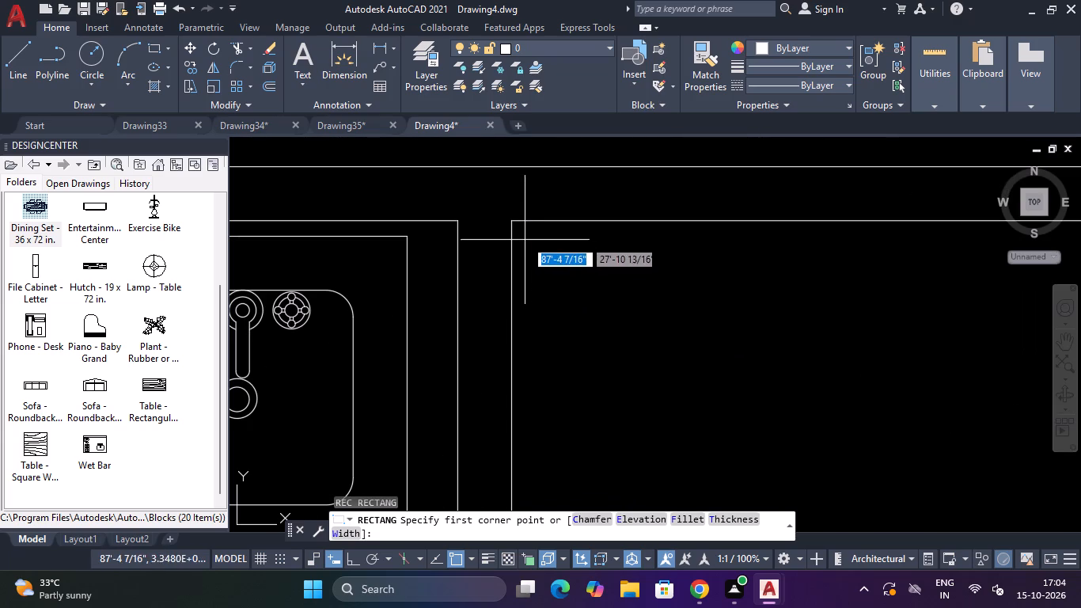
left_click(521, 230)
scroll(520, 230, "down", 5)
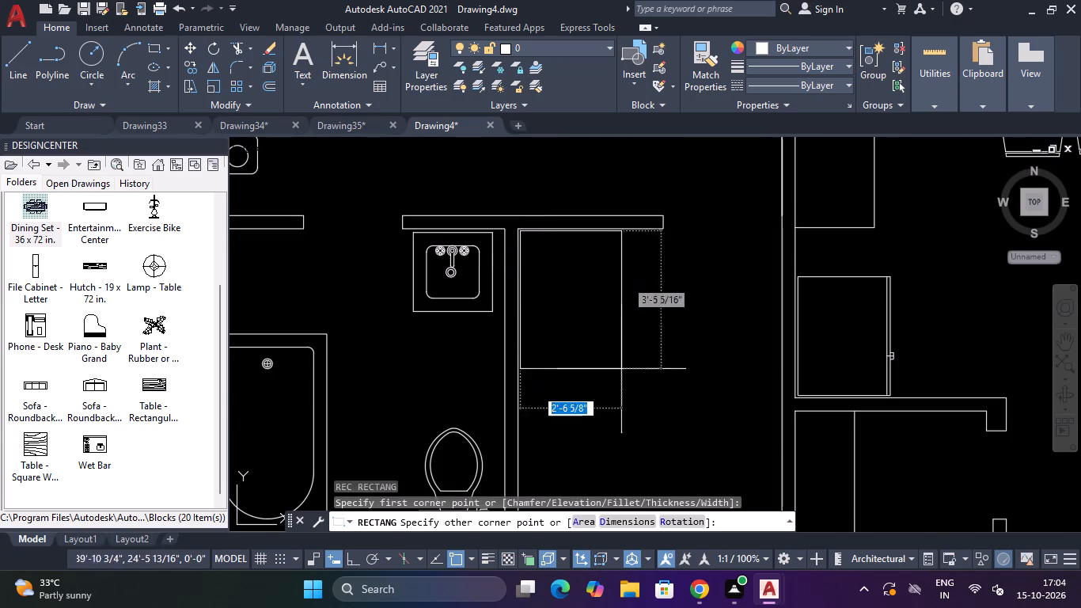
scroll(638, 401, "down", 3)
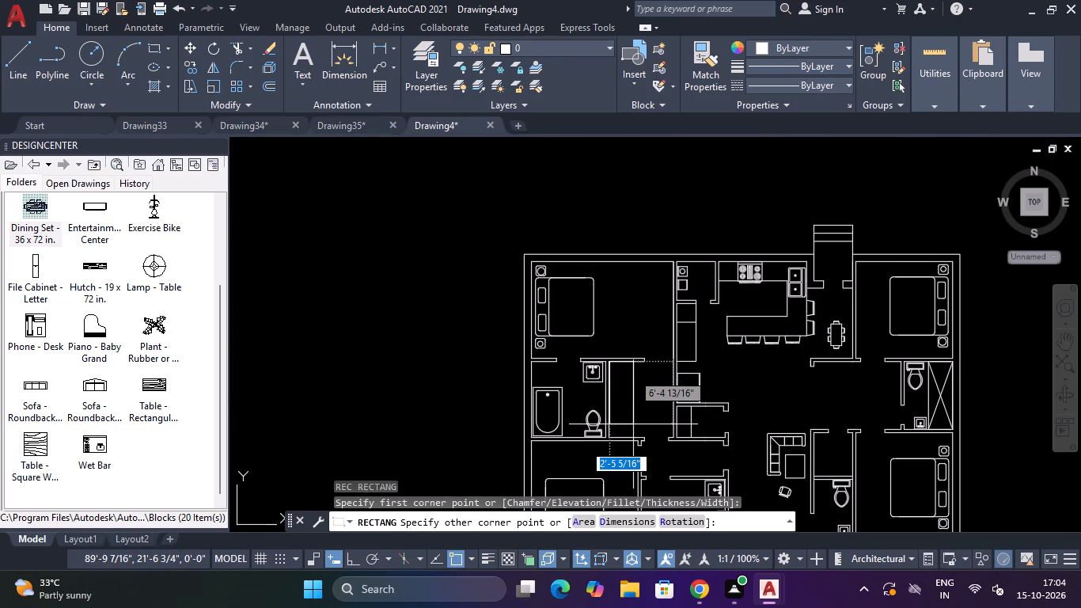
type("24")
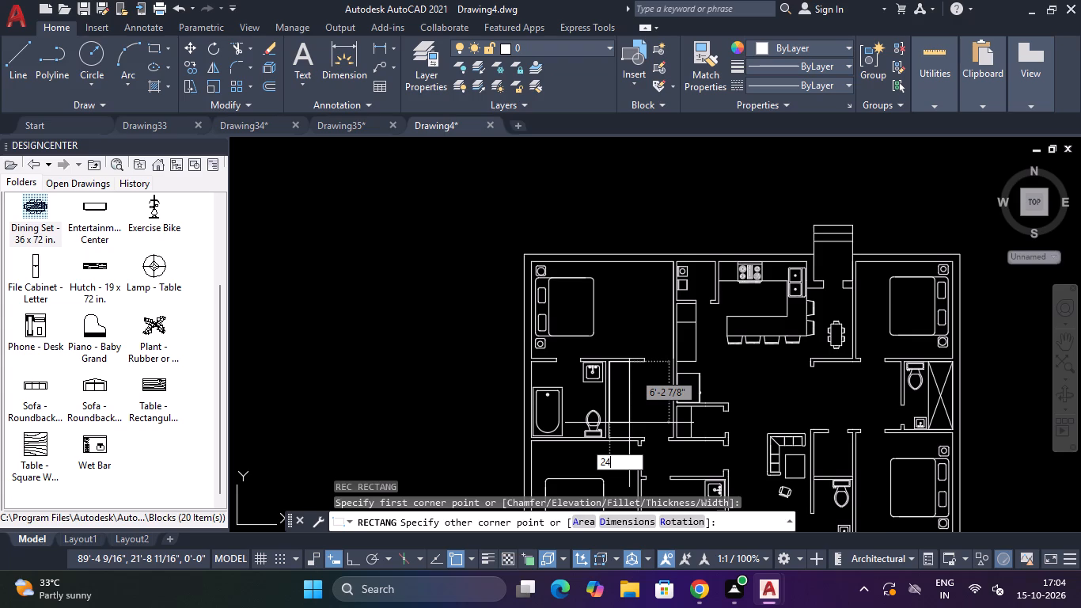
key("shift+quotedbl")
key("Tab")
scroll(629, 423, "up", 1)
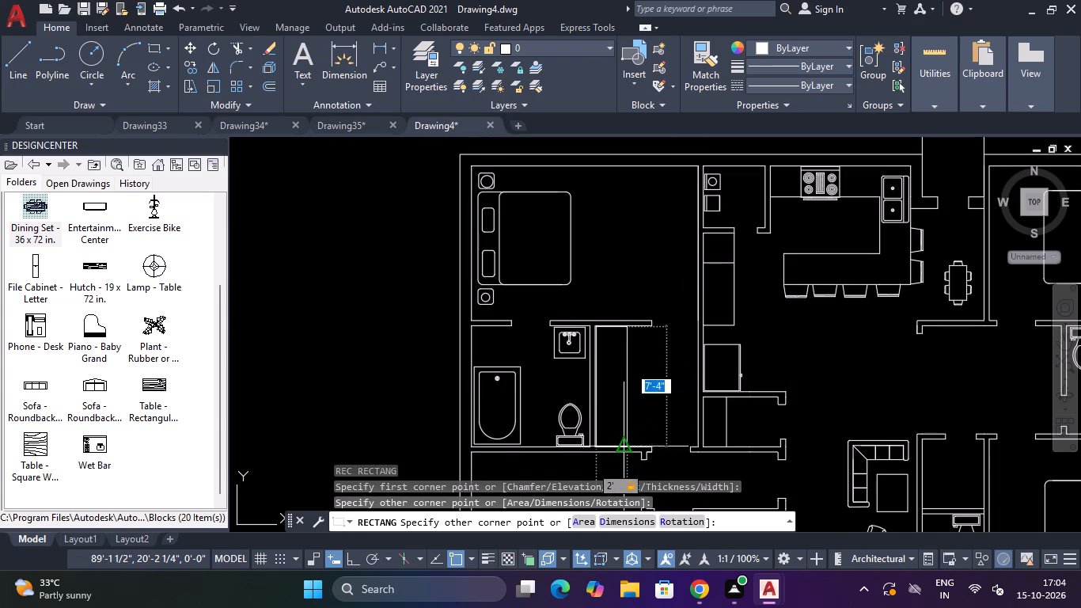
scroll(628, 442, "up", 3)
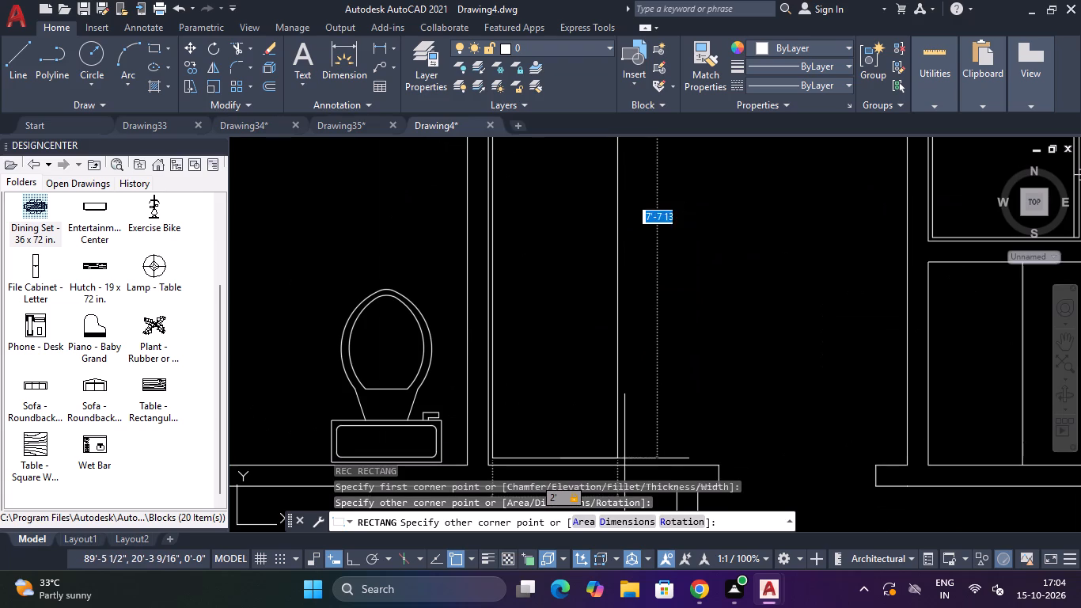
left_click(626, 458)
key("Escape")
Explode the 24" wide rectangle beside the west bathroom into separate lines.
scroll(642, 365, "down", 3)
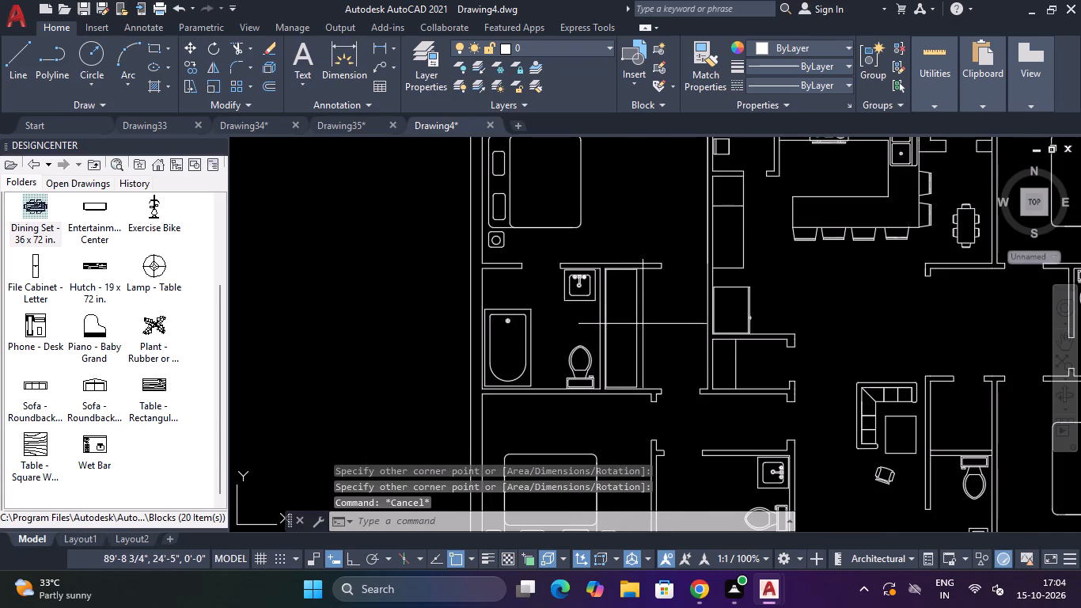
left_click(643, 324)
left_click(626, 332)
type("EX")
key("Down")
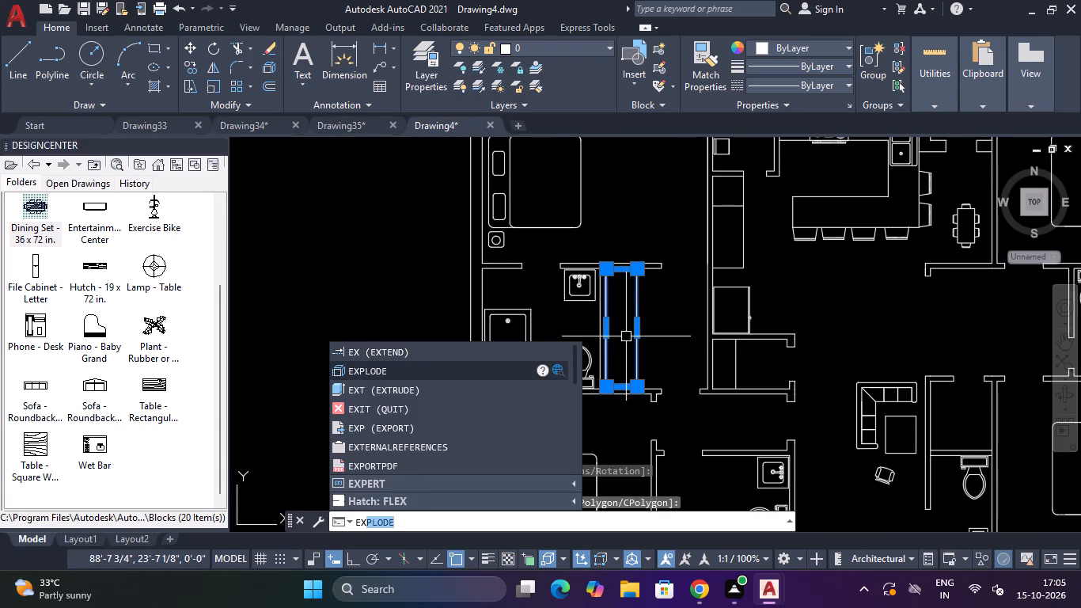
key("Return")
Draw a lengthwise centre line in the exploded rectangle, from the midpoint of its north edge to the midpoint of its south edge.
type("L")
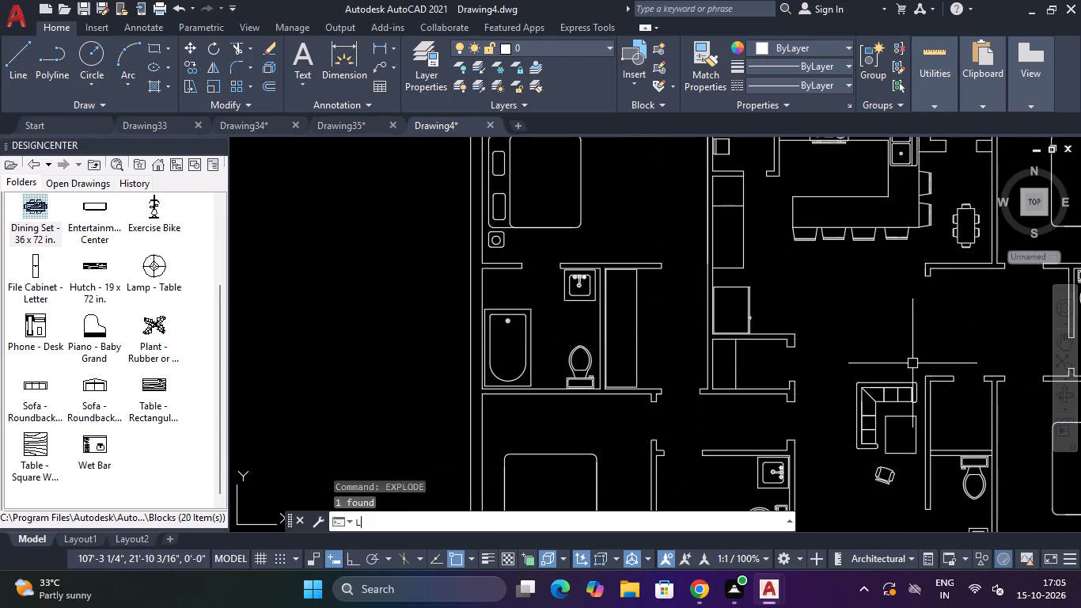
key("space")
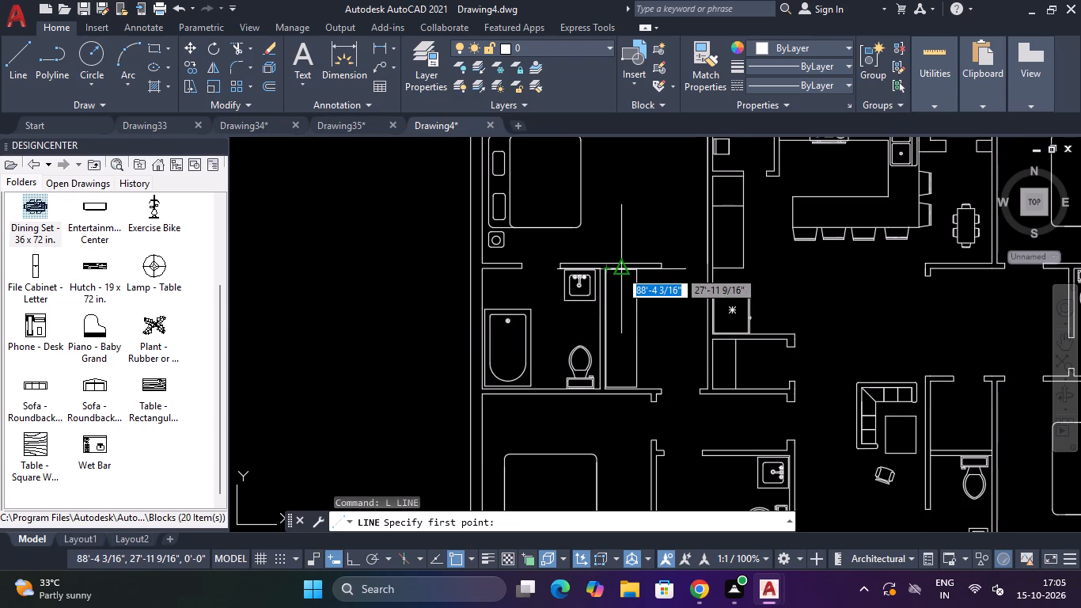
scroll(620, 270, "up", 3)
left_click(619, 262)
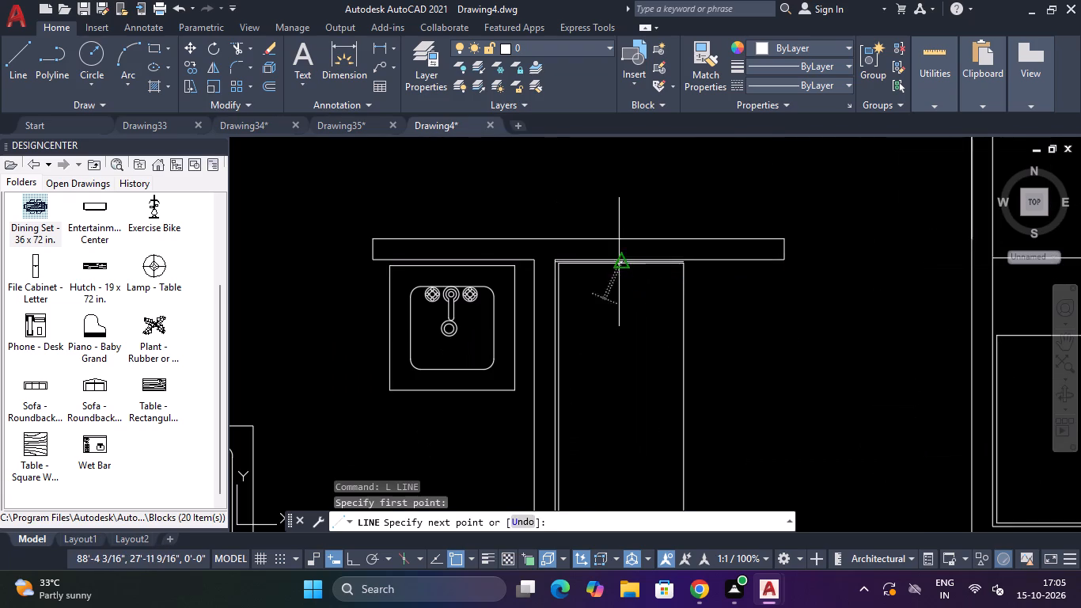
scroll(619, 272, "down", 3)
left_click(620, 392)
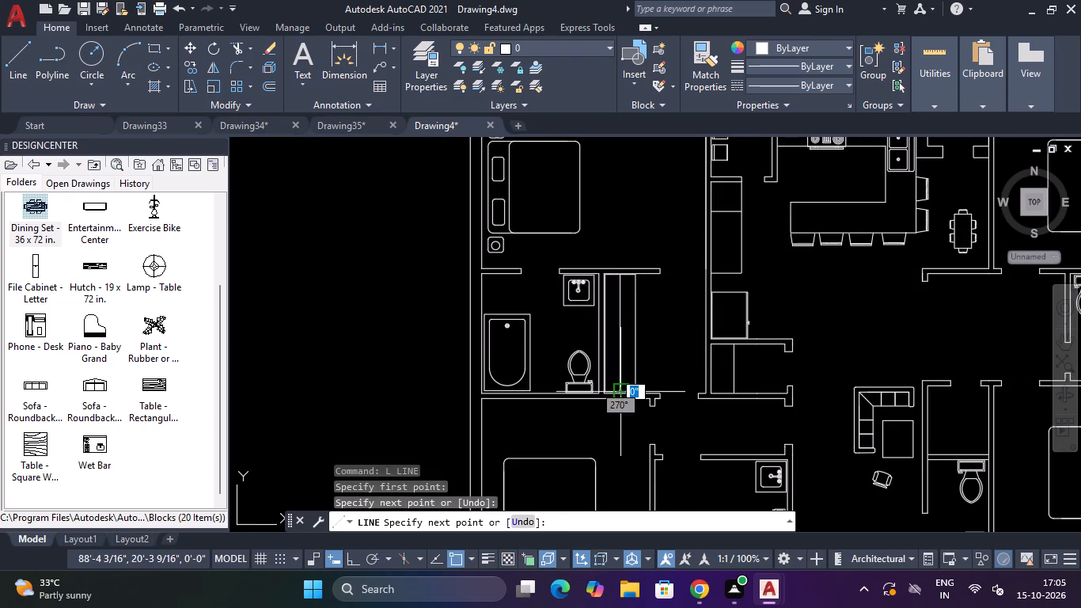
key("Escape")
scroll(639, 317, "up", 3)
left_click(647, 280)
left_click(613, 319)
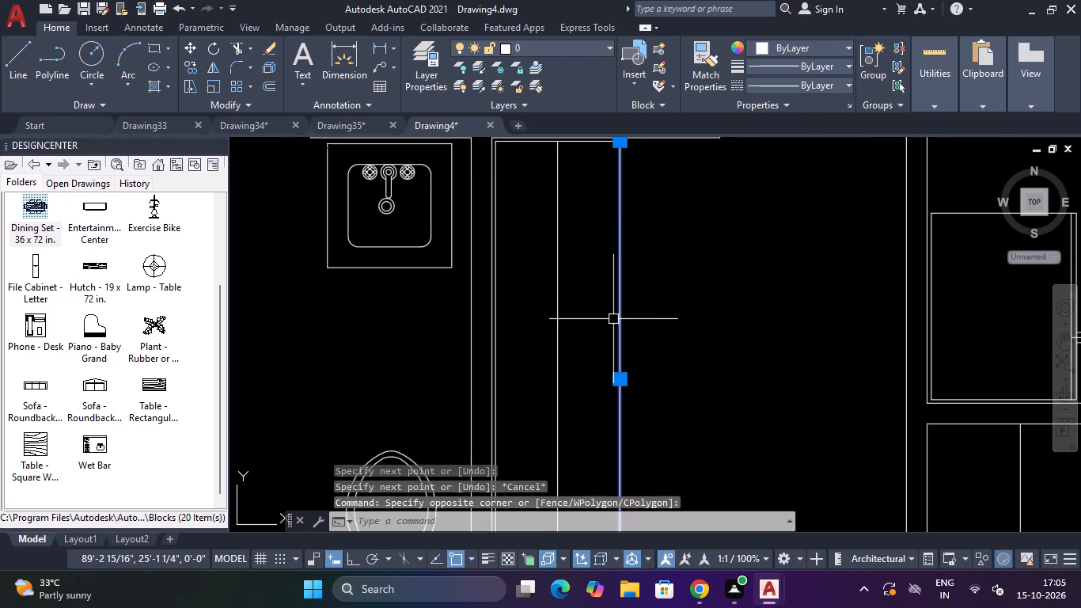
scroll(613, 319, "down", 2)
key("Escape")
Copy the rectangle's north edge as a fitted array of 30 items along the centre line, ending at the south edge's midpoint.
scroll(596, 245, "up", 4)
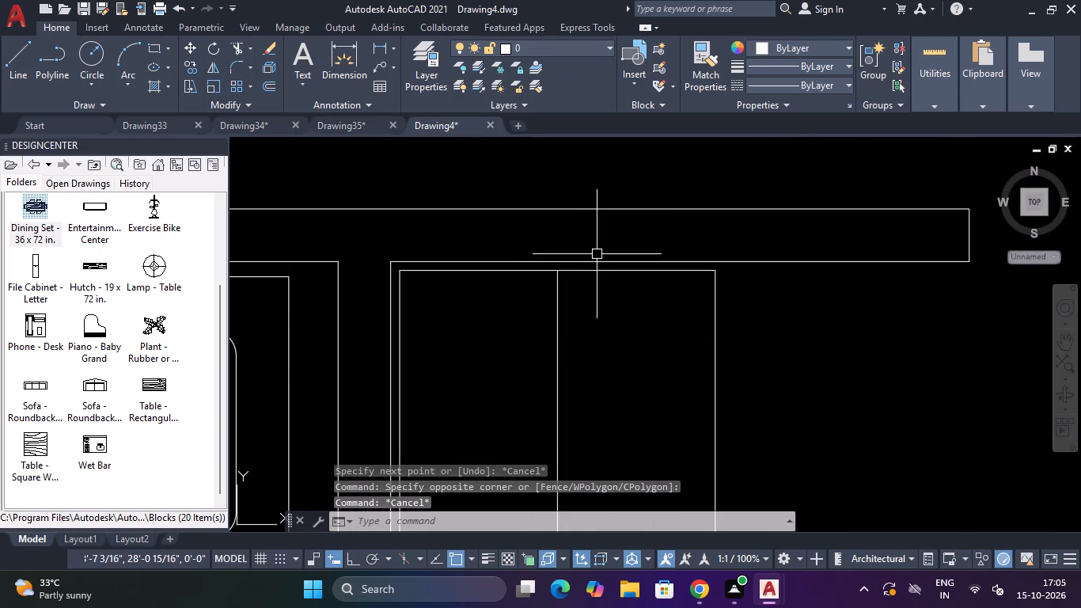
left_click(605, 273)
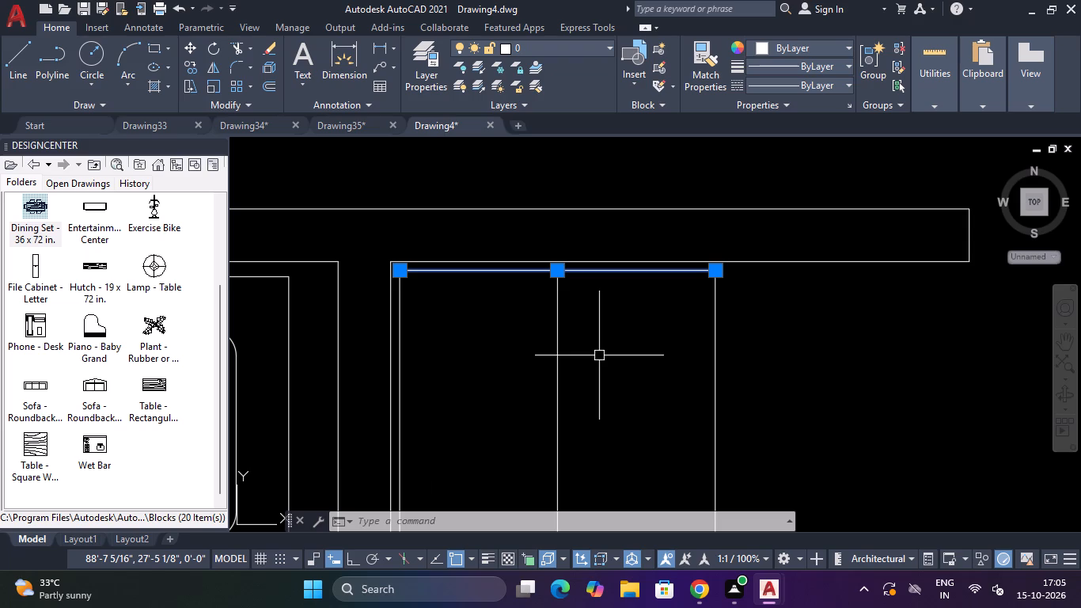
type("CO")
key("Return")
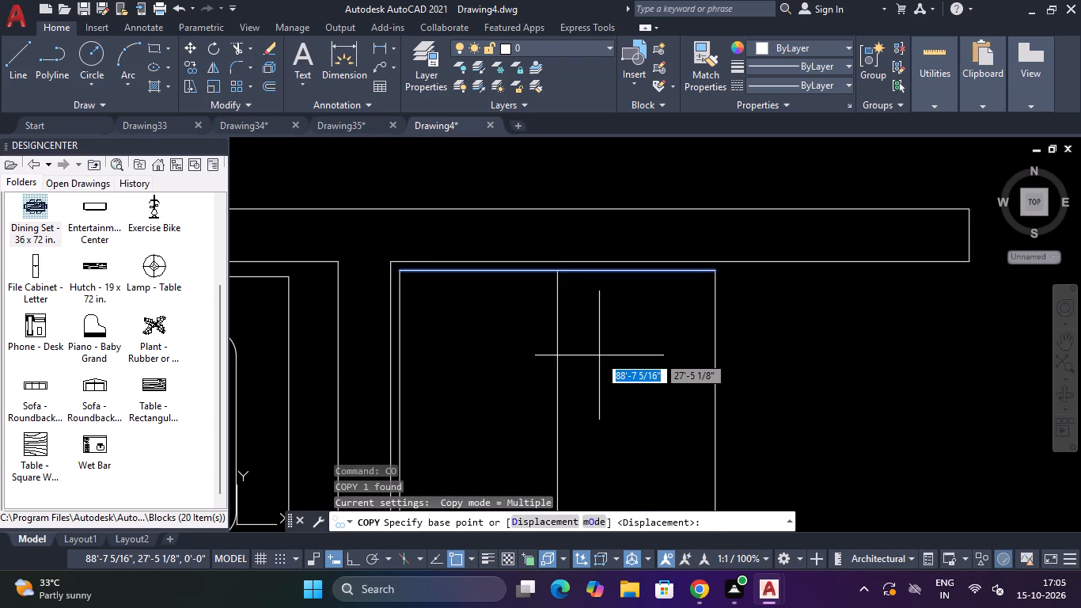
left_click(559, 271)
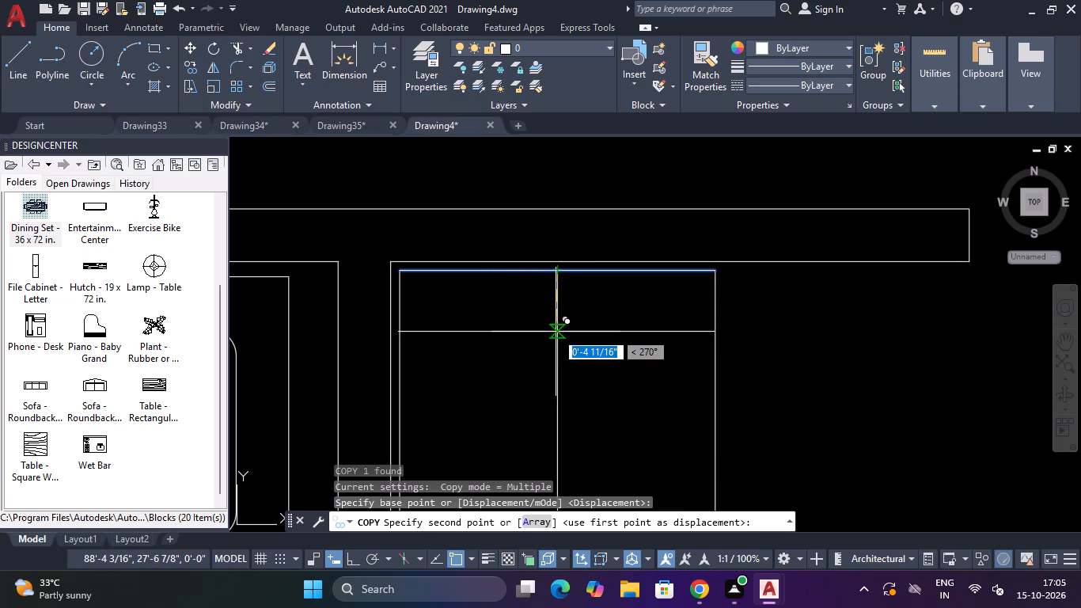
type("A")
key("space")
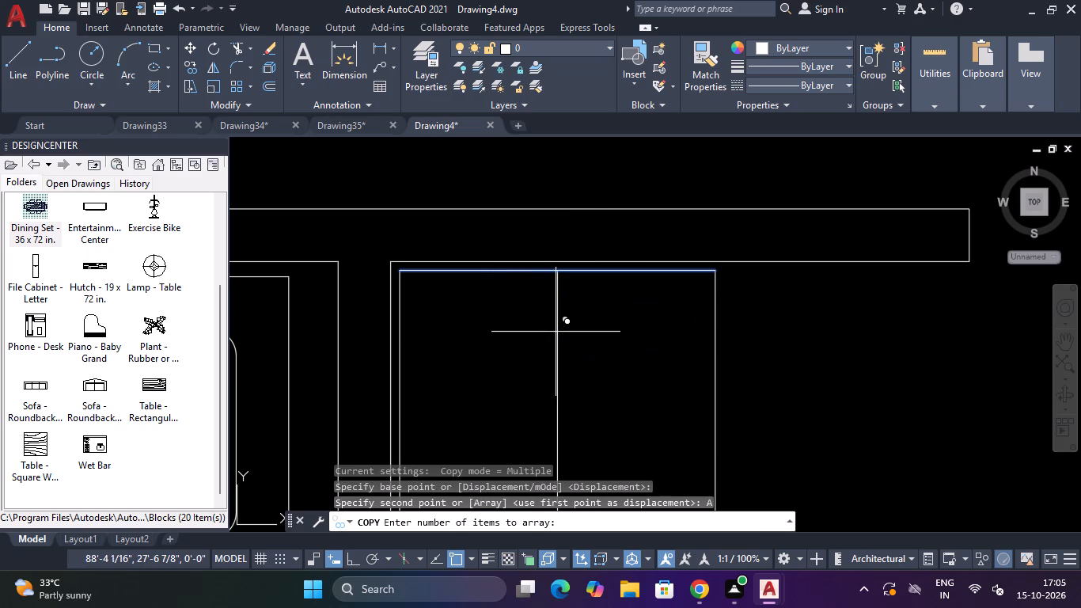
type("30")
key("Return")
type("F")
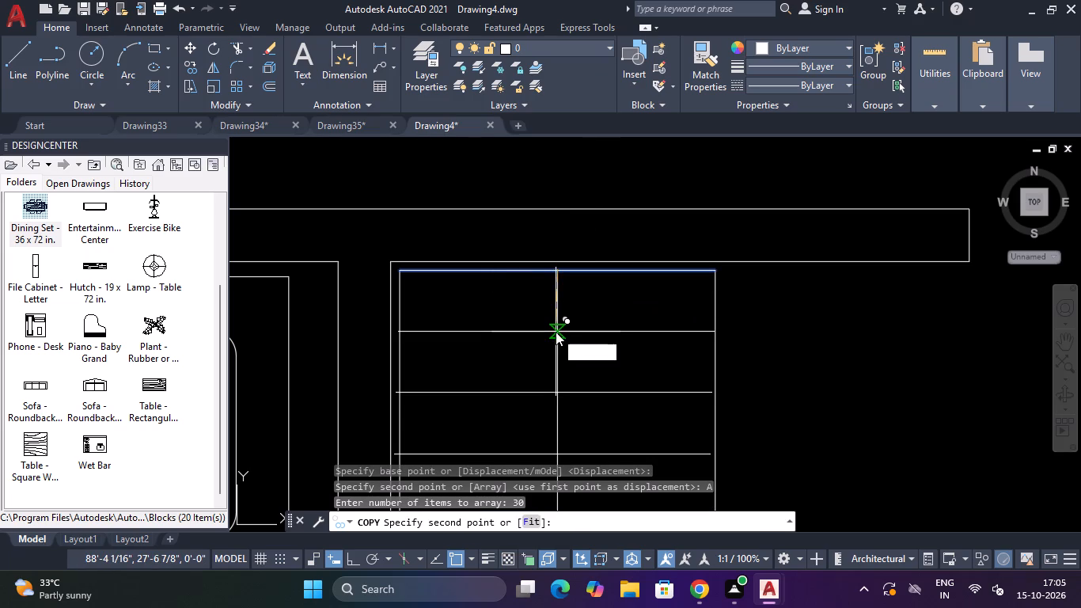
key("space")
scroll(556, 544, "down", 6)
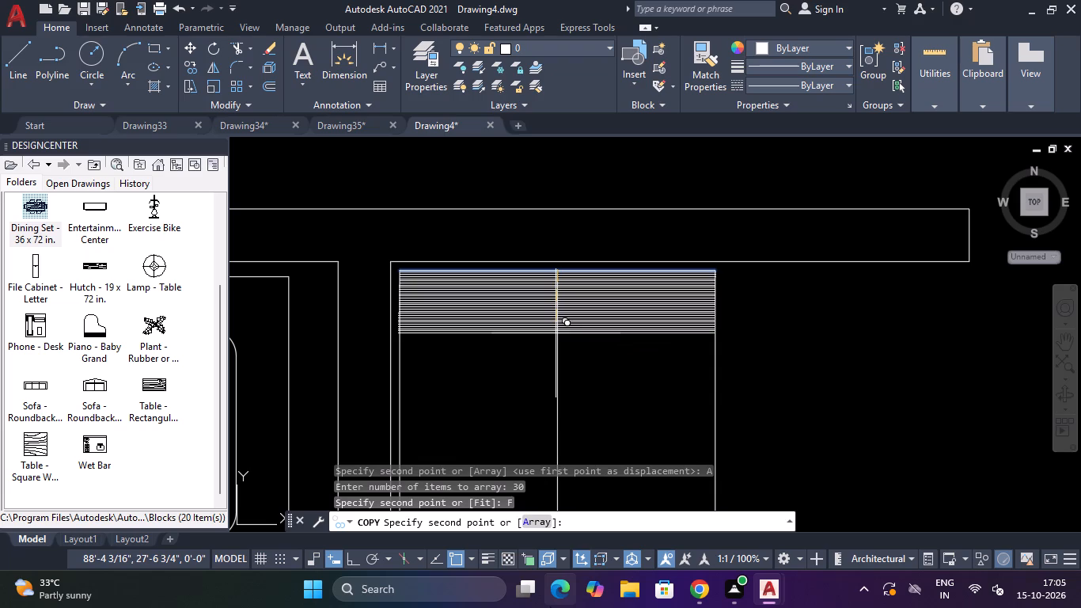
scroll(590, 385, "down", 6)
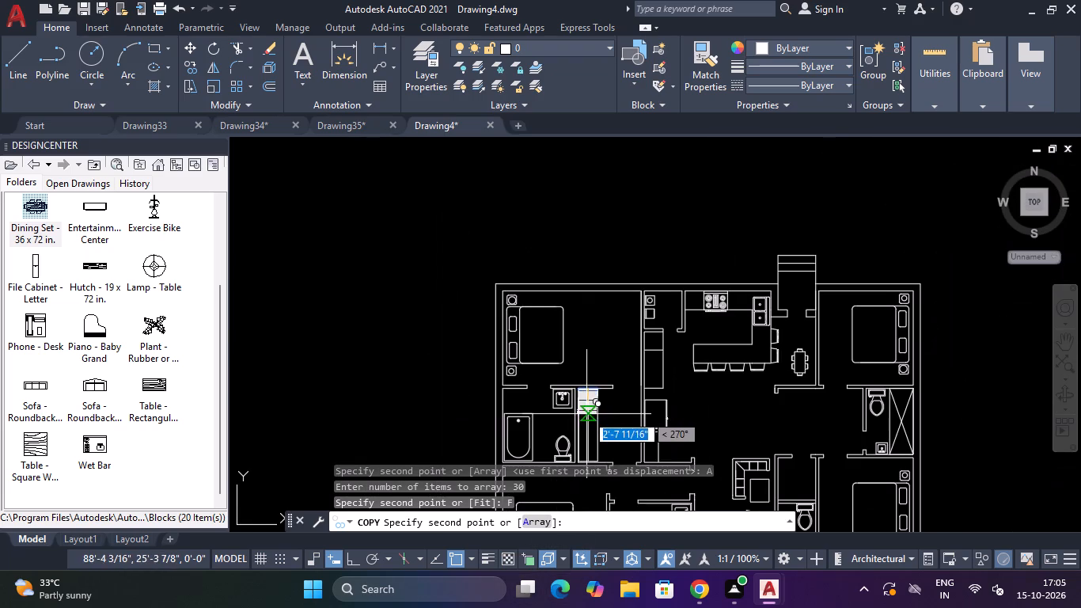
scroll(585, 455, "up", 4)
scroll(597, 450, "down", 5)
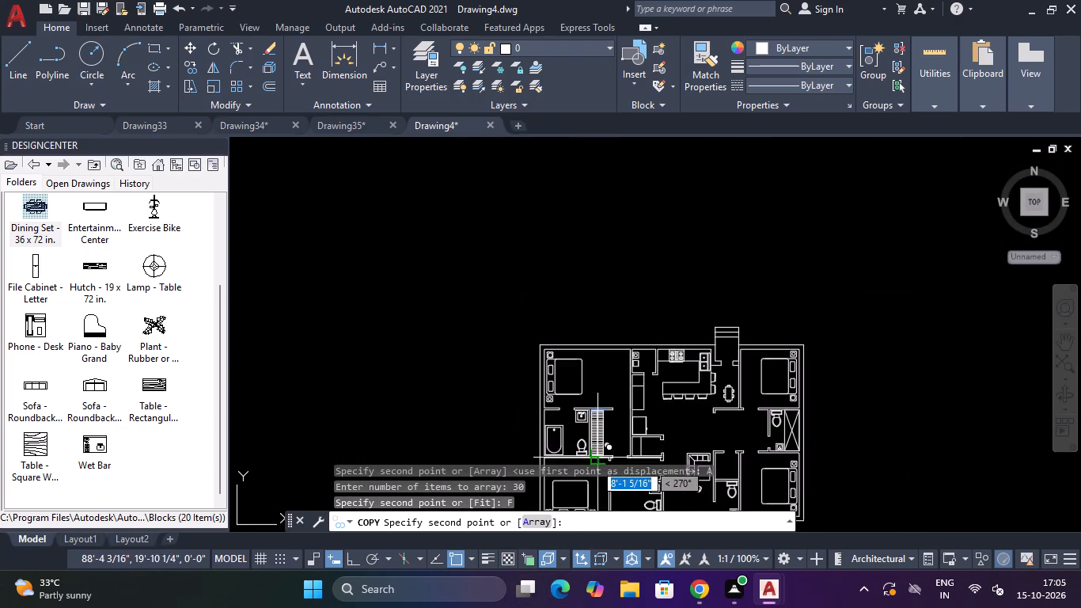
scroll(594, 463, "up", 5)
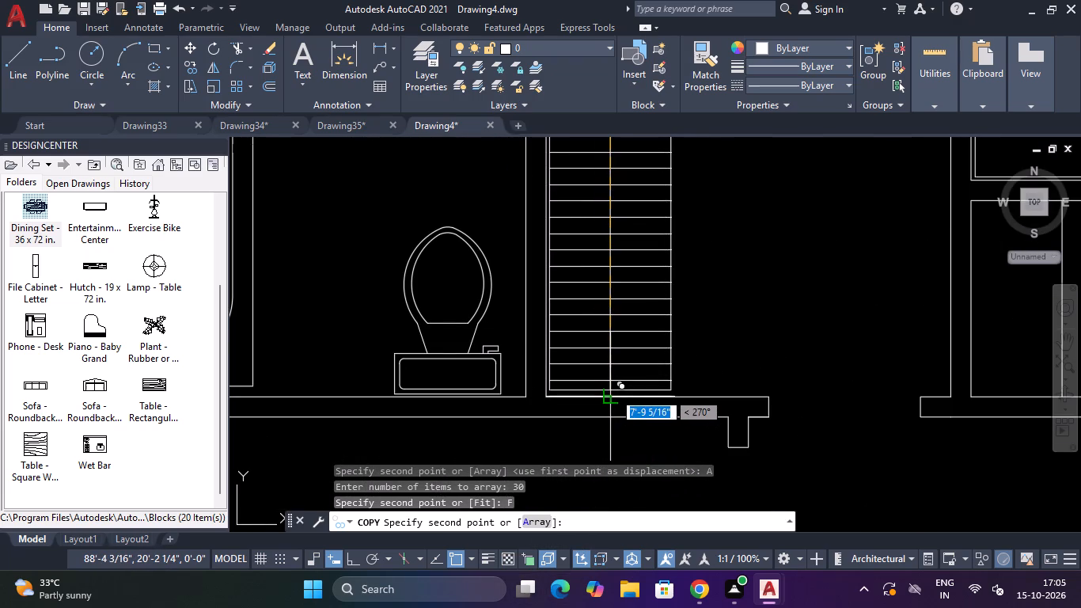
left_click(614, 389)
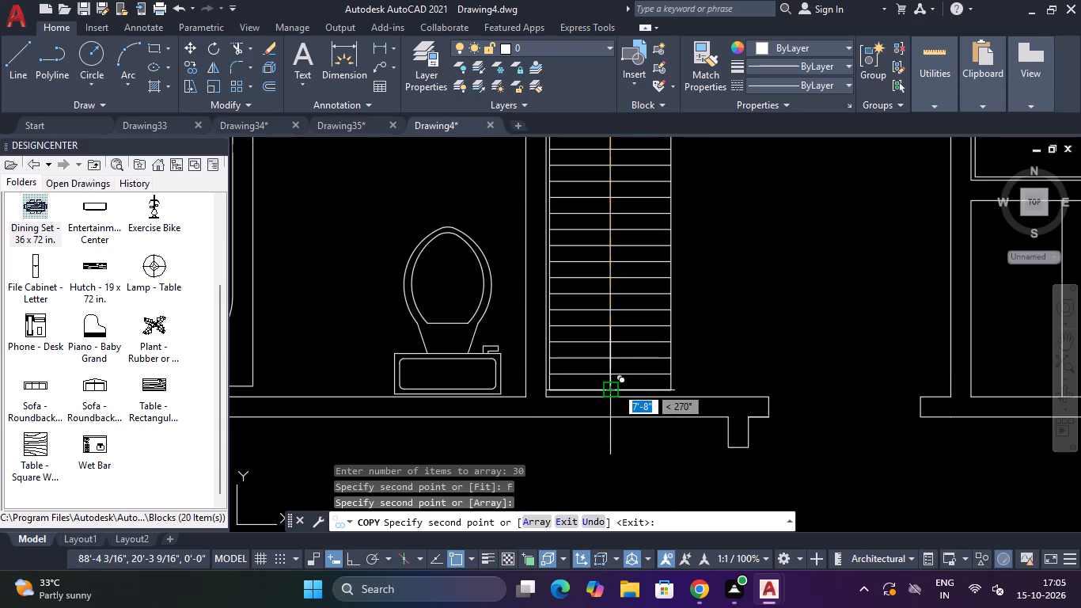
scroll(620, 389, "down", 2)
scroll(621, 400, "up", 2)
key("Escape")
key("Escape")
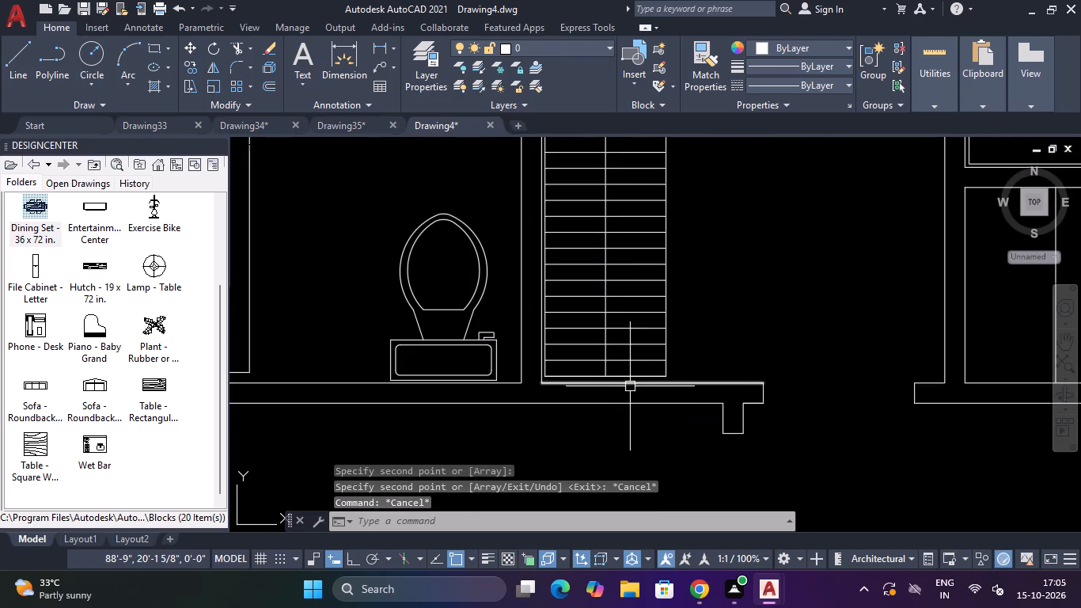
Offset the rectangle's east long edge 2" inward.
type("O")
key("space")
key("2")
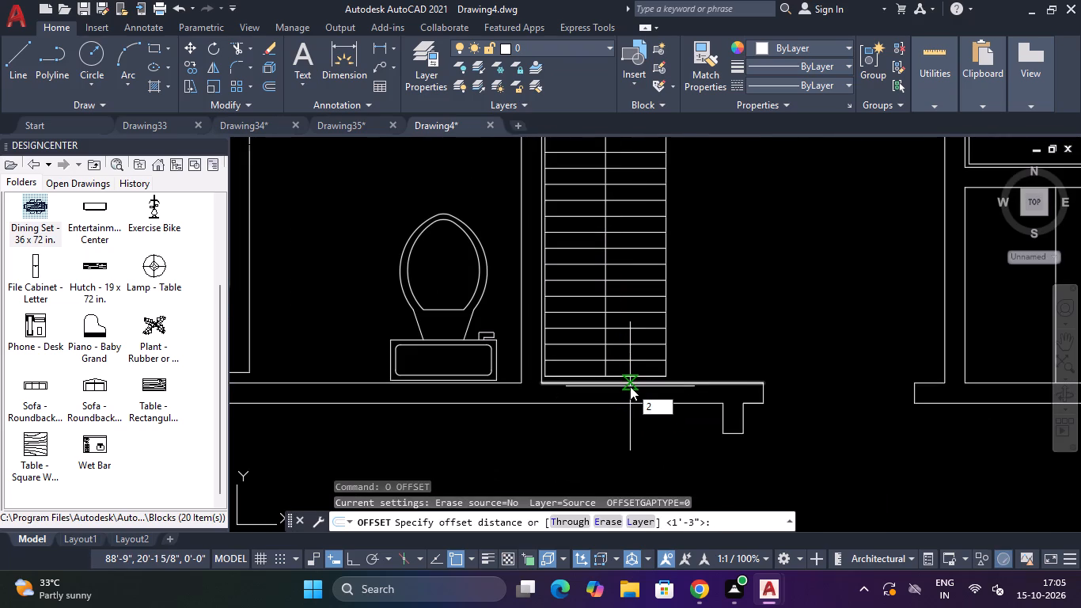
key("shift+quotedbl")
key("Return")
scroll(658, 351, "up", 2)
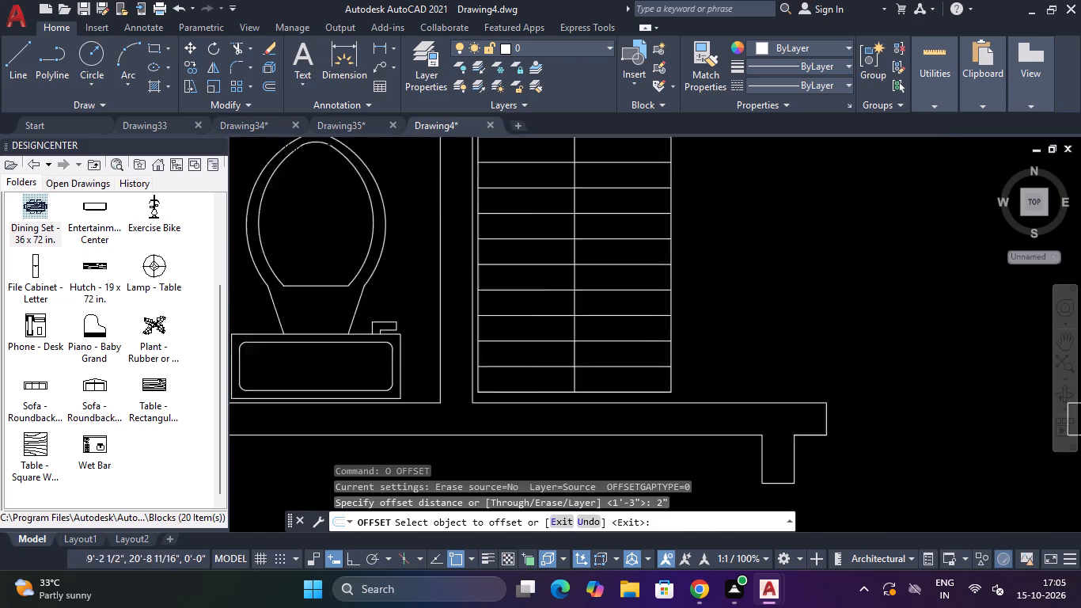
left_click(681, 320)
left_click(654, 319)
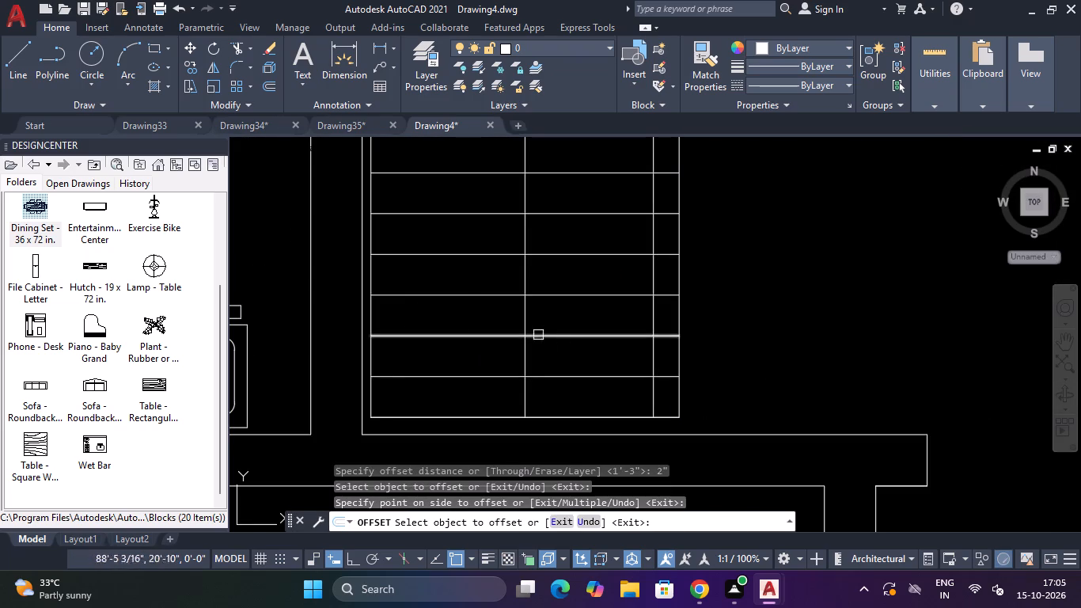
Offset the west long edge of the wardrobe rectangle 2" inward.
left_click(372, 317)
left_click(411, 317)
scroll(411, 317, "down", 6)
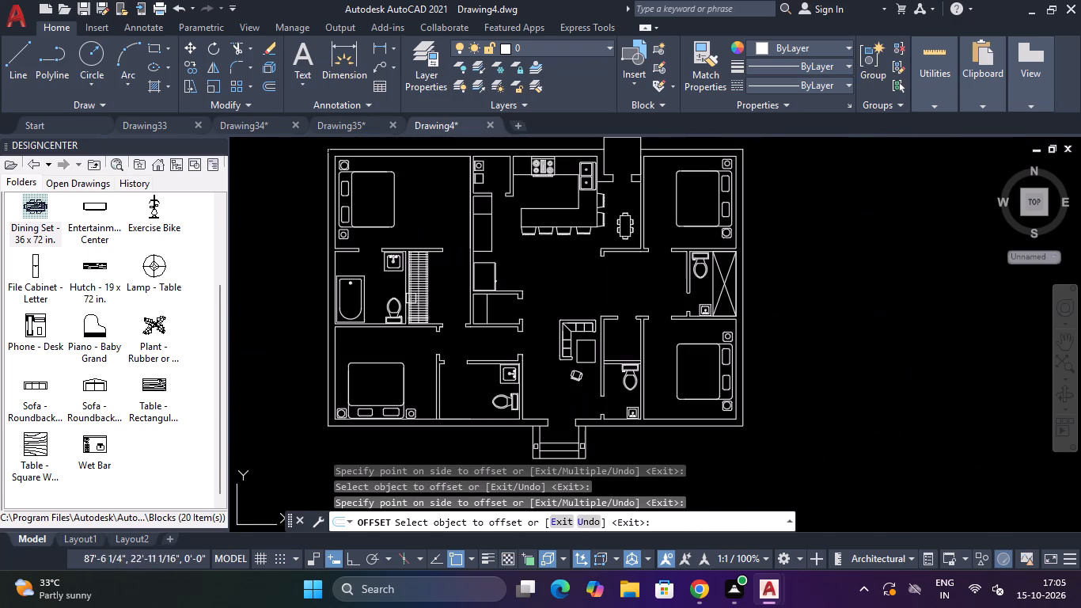
scroll(413, 230, "up", 4)
key("Escape")
key("Escape")
Trim the ends of the crosswise lines between the wardrobe's west edge and its offset line.
type("TR")
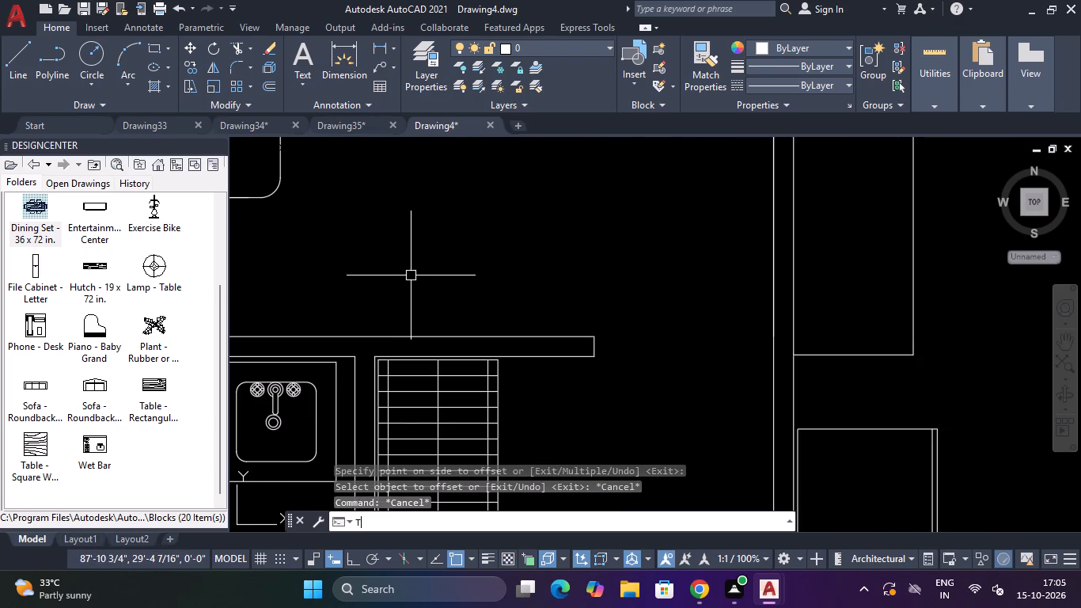
key("space")
scroll(374, 374, "up", 4)
left_click(406, 337)
scroll(407, 350, "down", 4)
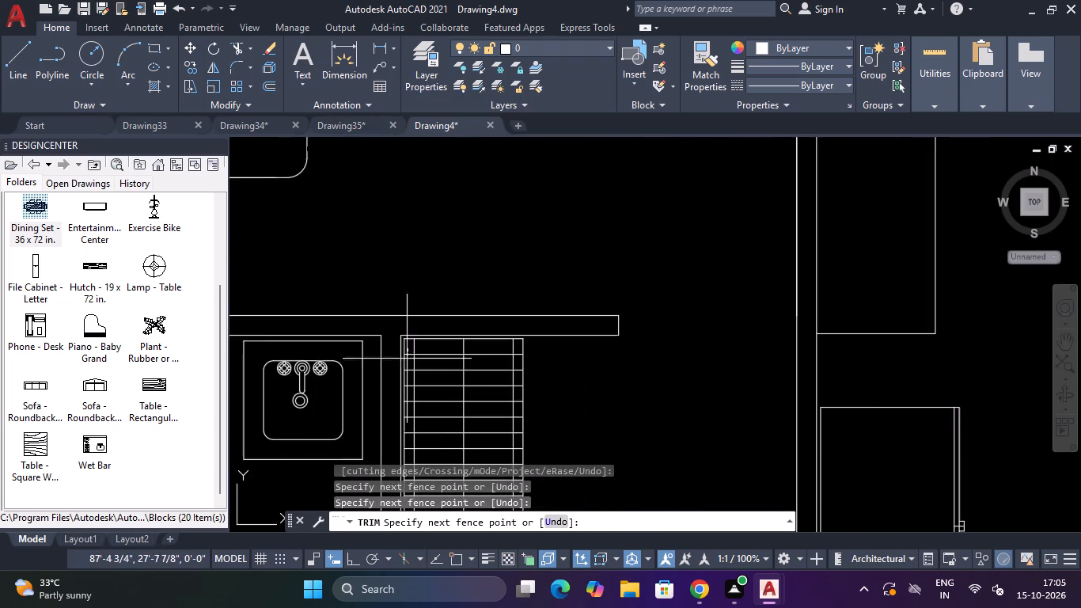
scroll(407, 374, "down", 6)
scroll(419, 450, "up", 5)
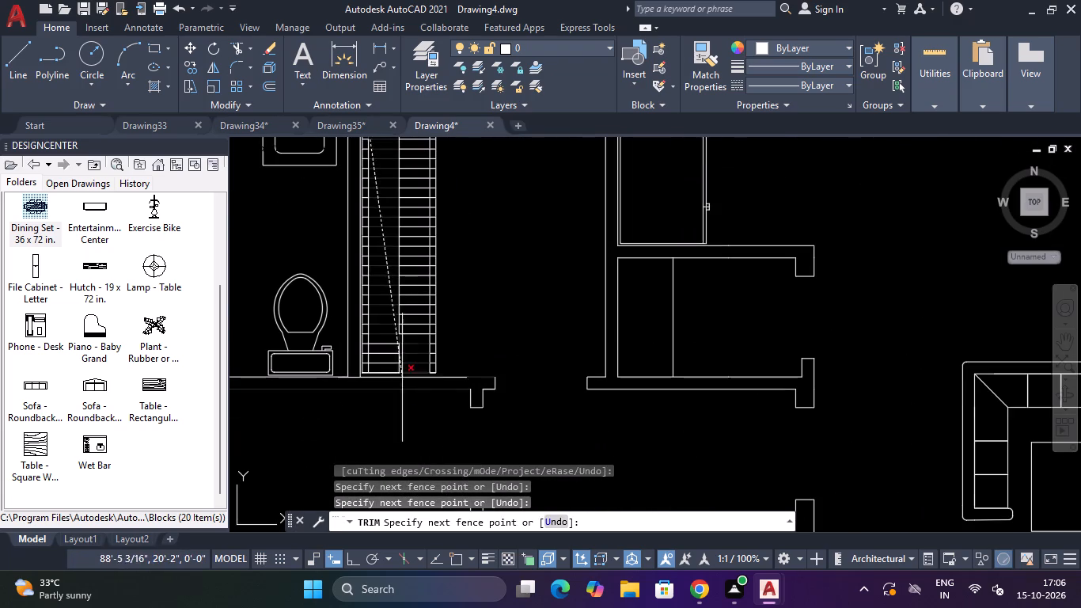
scroll(372, 372, "up", 2)
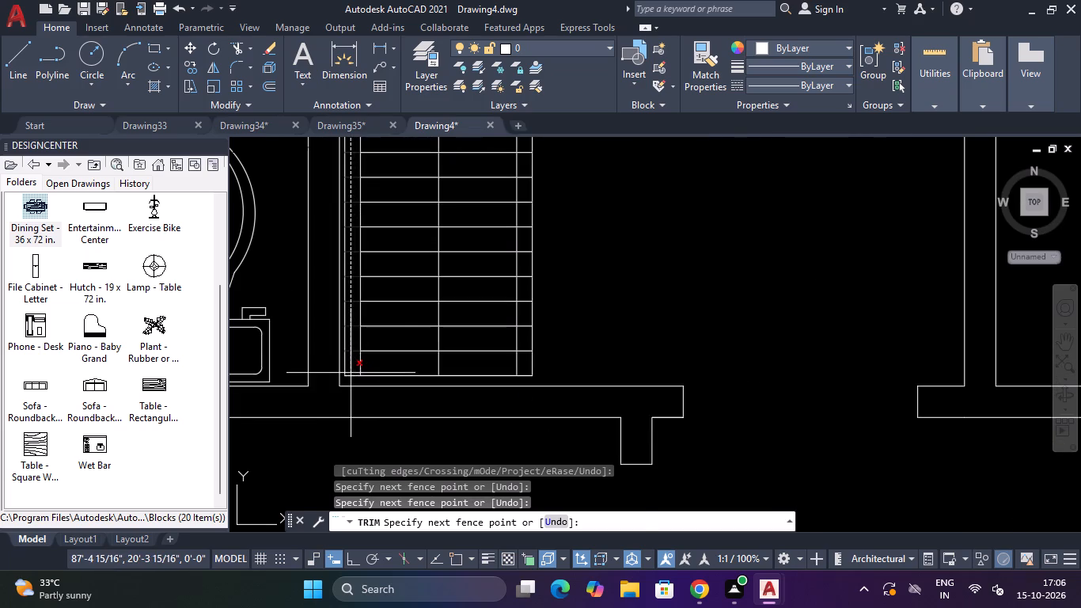
left_click(351, 373)
Trim the lengthwise lines south of the wardrobe's last inner crosswise line.
scroll(353, 366, "up", 2)
left_click(354, 365)
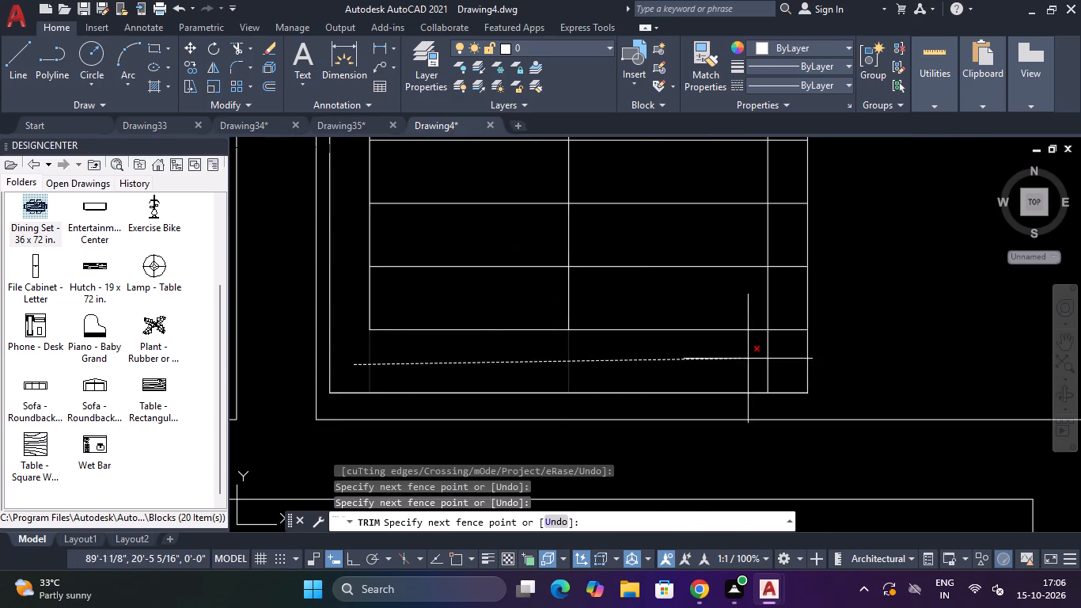
left_click(786, 351)
Trim the ends of the crosswise lines between the wardrobe's east edge and its offset line.
scroll(782, 345, "down", 8)
scroll(777, 296, "up", 5)
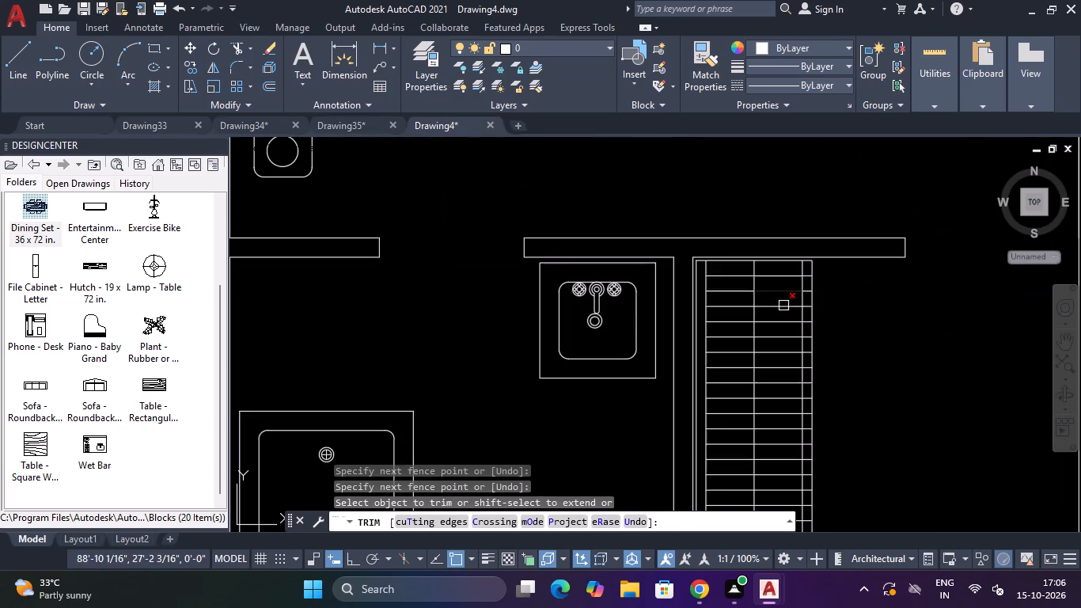
scroll(798, 267, "up", 4)
left_click(862, 258)
scroll(852, 269, "down", 7)
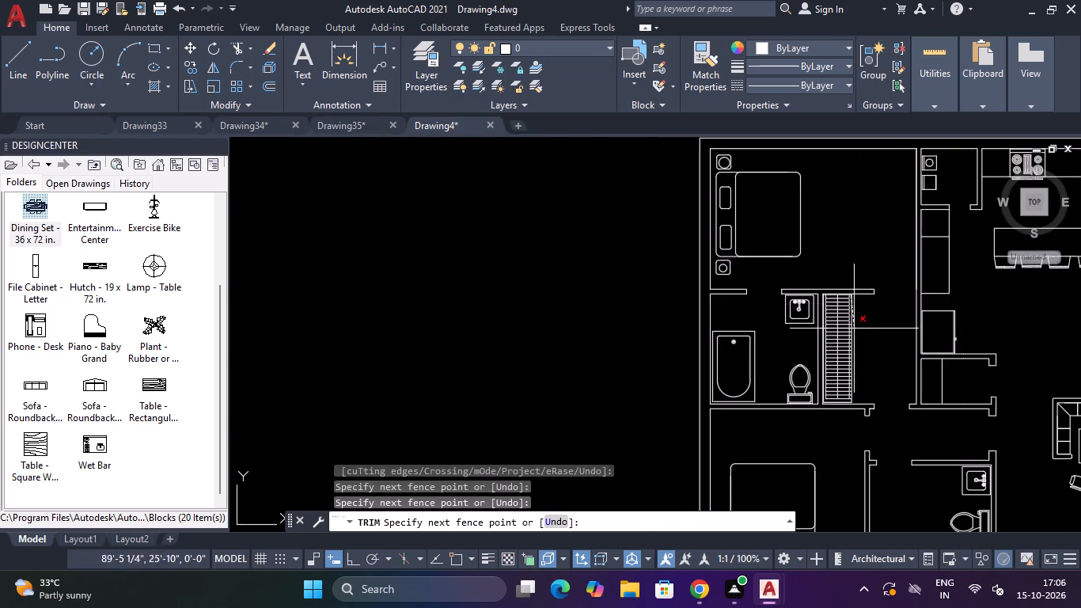
scroll(861, 365, "down", 4)
scroll(856, 368, "up", 4)
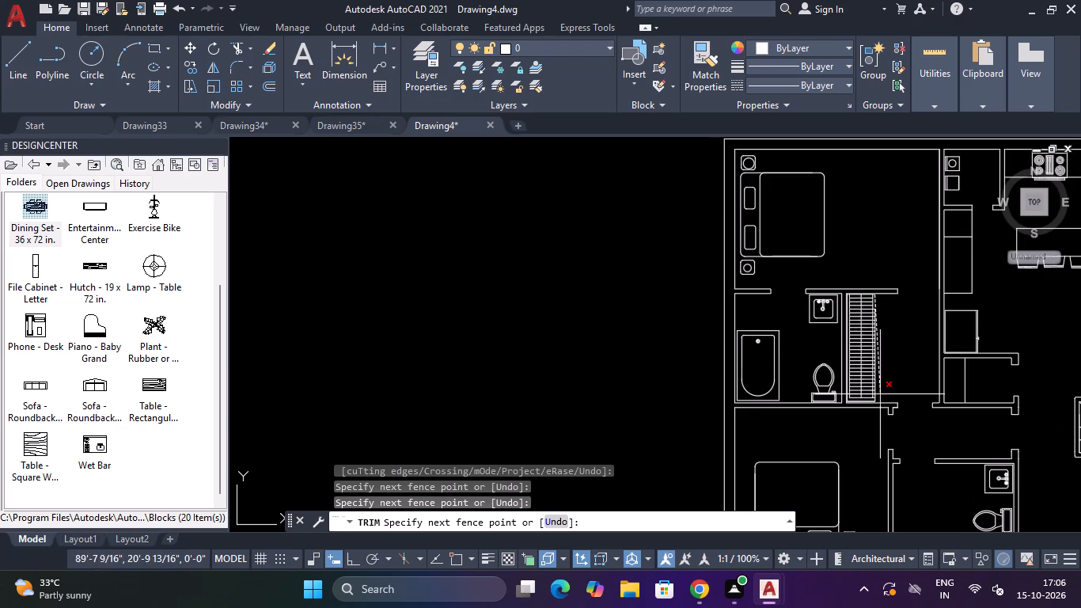
scroll(880, 394, "up", 4)
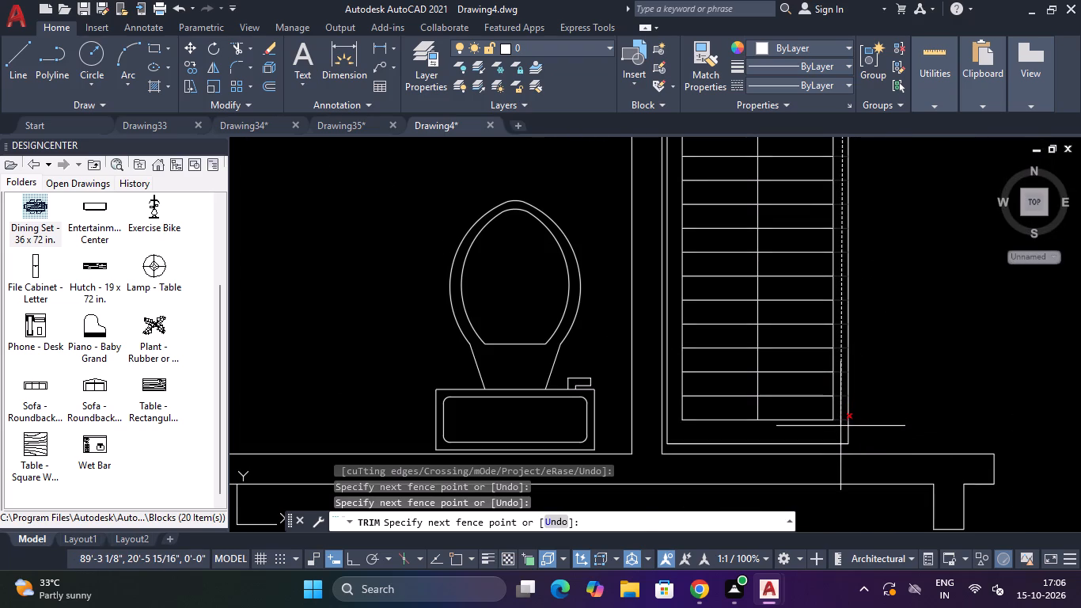
left_click(840, 426)
Trim the lengthwise lines north of the wardrobe's first inner crosswise line.
scroll(840, 426, "down", 4)
scroll(823, 319, "up", 4)
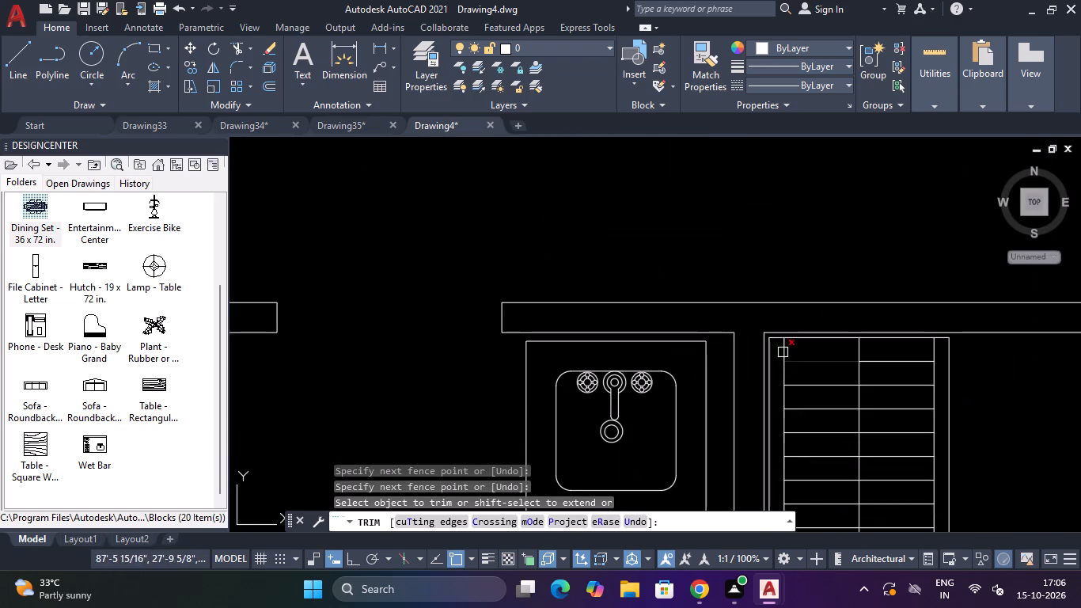
scroll(782, 350, "up", 3)
left_click(779, 349)
scroll(803, 348, "down", 4)
scroll(889, 347, "up", 3)
left_click(927, 341)
scroll(927, 341, "down", 2)
key("Escape")
key("Escape")
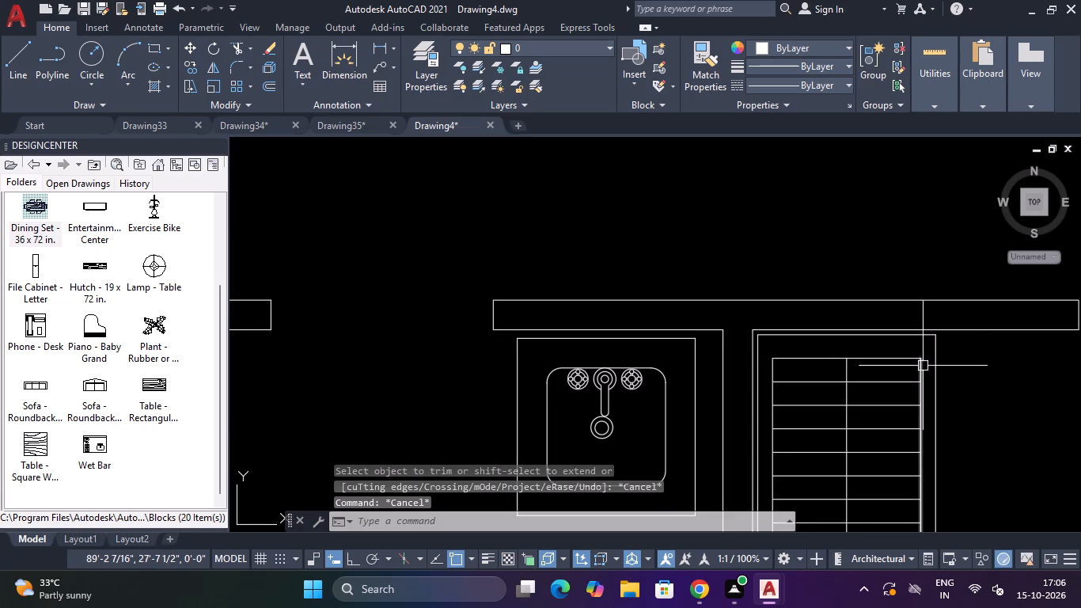
Erase both lengthwise offset lines and the northernmost and southernmost inner crosswise lines of the wardrobe.
left_click(923, 370)
key("Delete")
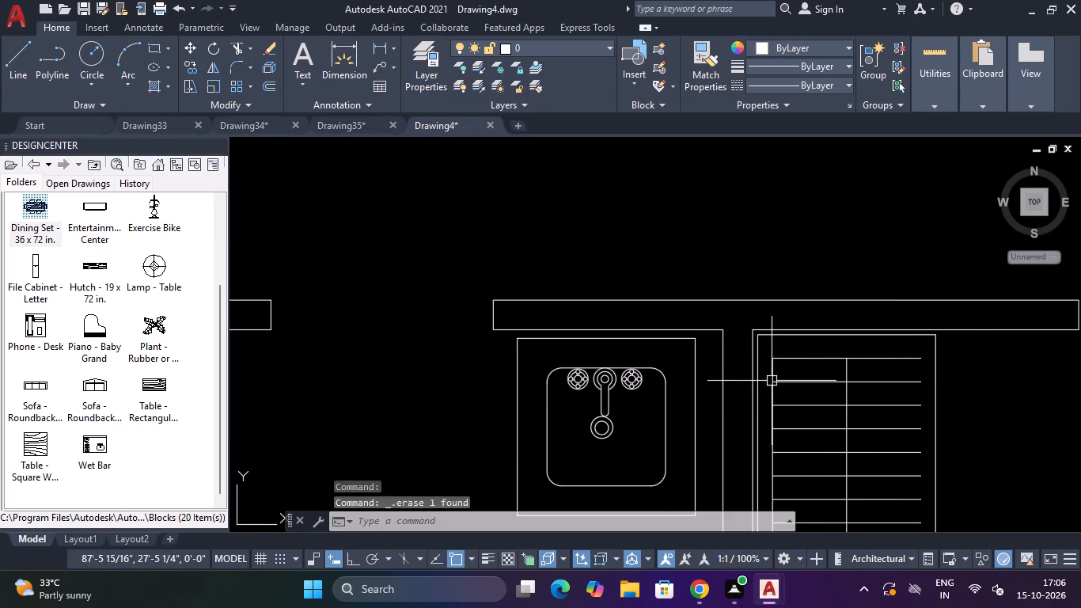
left_click(775, 375)
key("Delete")
left_click(791, 360)
key("Delete")
scroll(798, 358, "down", 5)
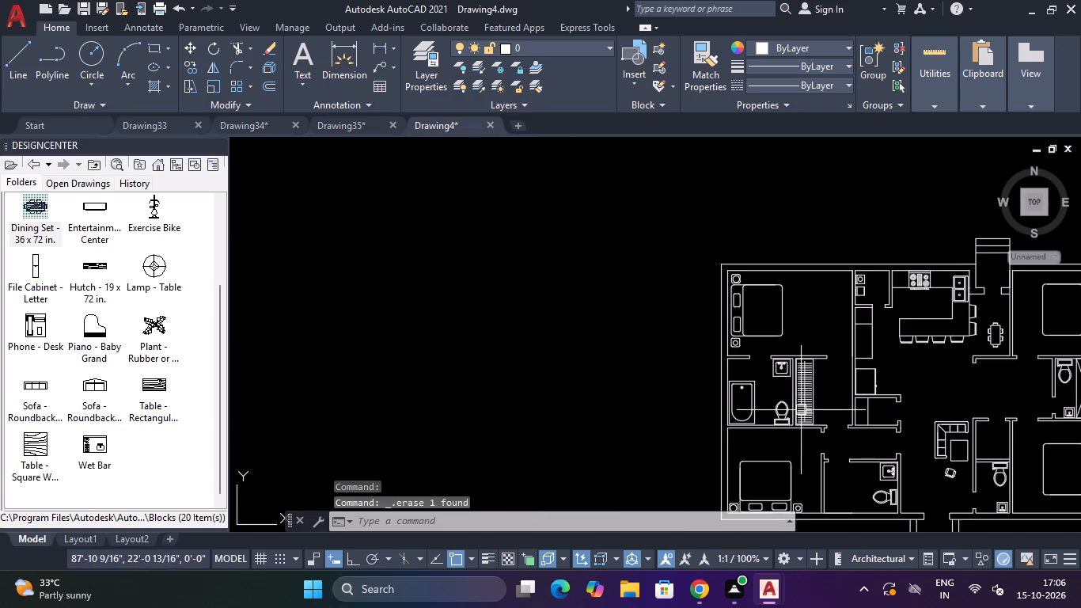
scroll(798, 420, "up", 3)
left_click(810, 424)
key("Delete")
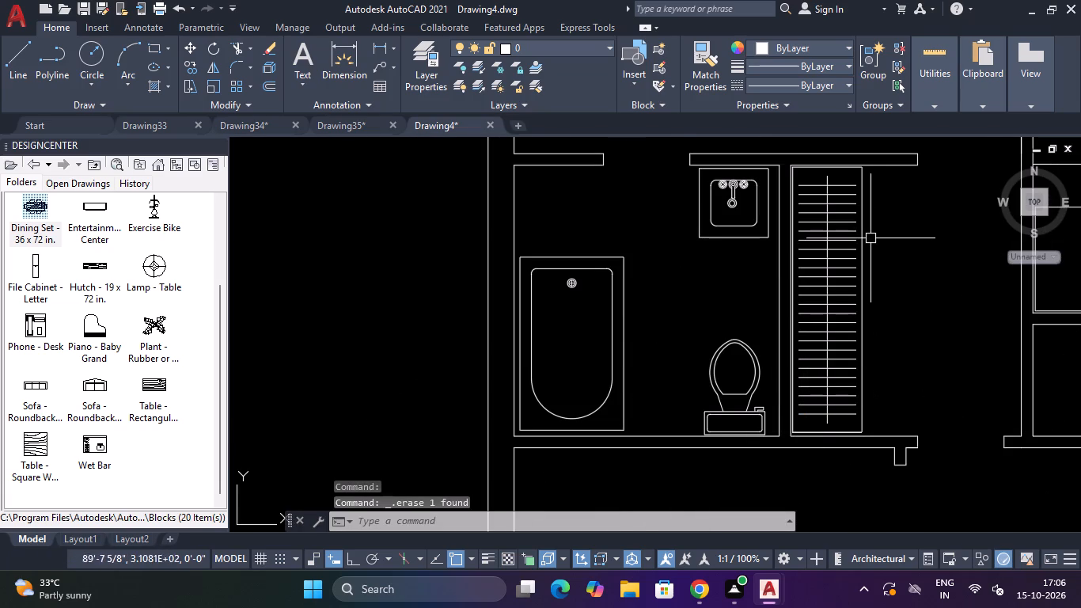
Draw two oppositely slanted hanger lines in the wardrobe's northern half, each joining opposite ends of two adjacent crosswise lines.
type("L")
key("space")
scroll(852, 225, "up", 1)
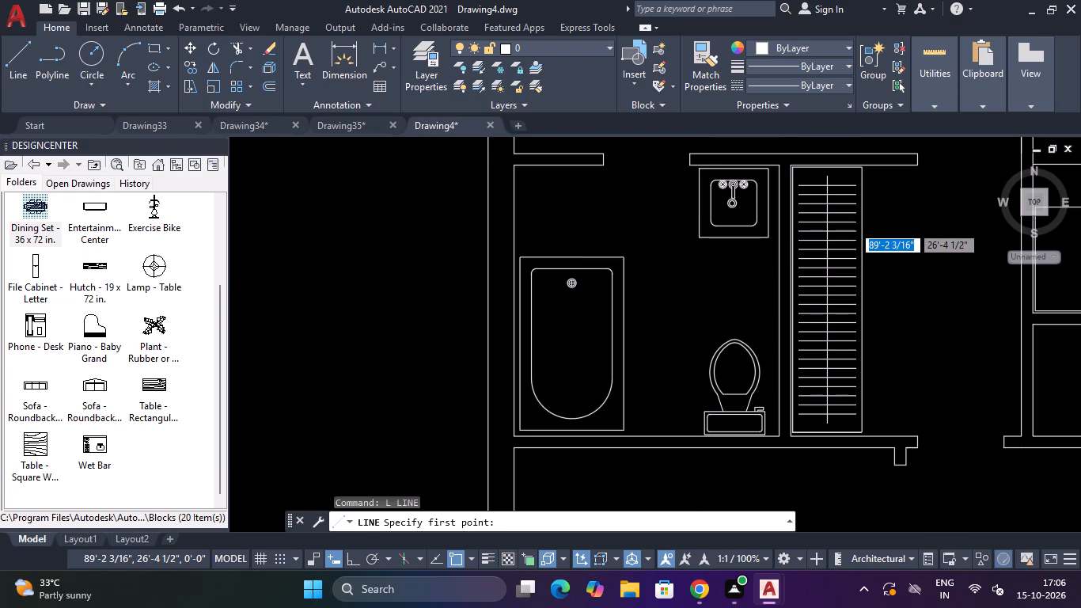
scroll(852, 225, "up", 2)
left_click(867, 208)
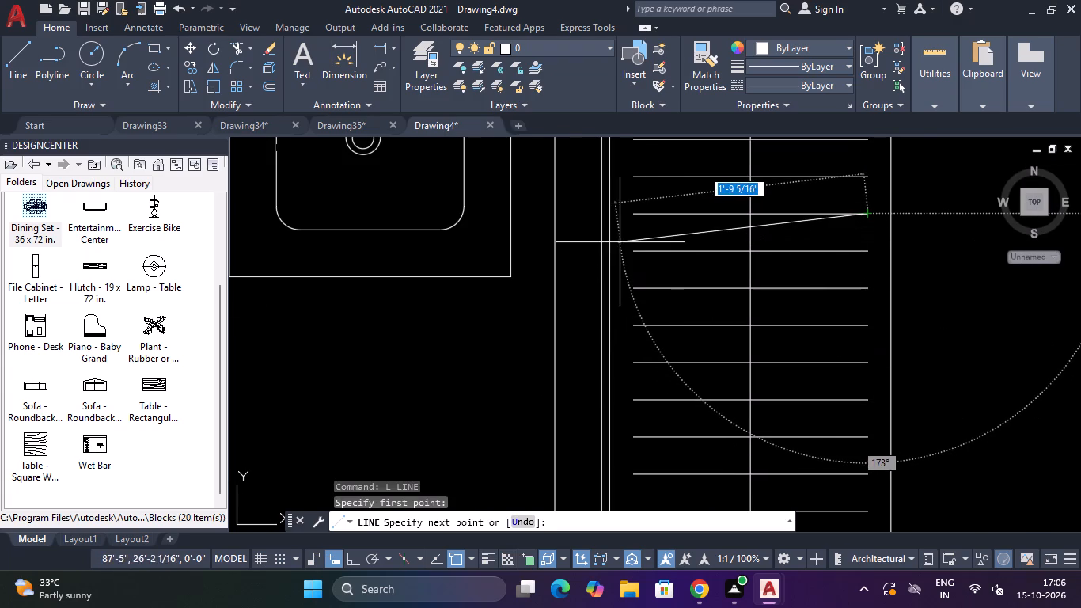
left_click(632, 249)
key("Escape")
key("space")
scroll(757, 321, "down", 3)
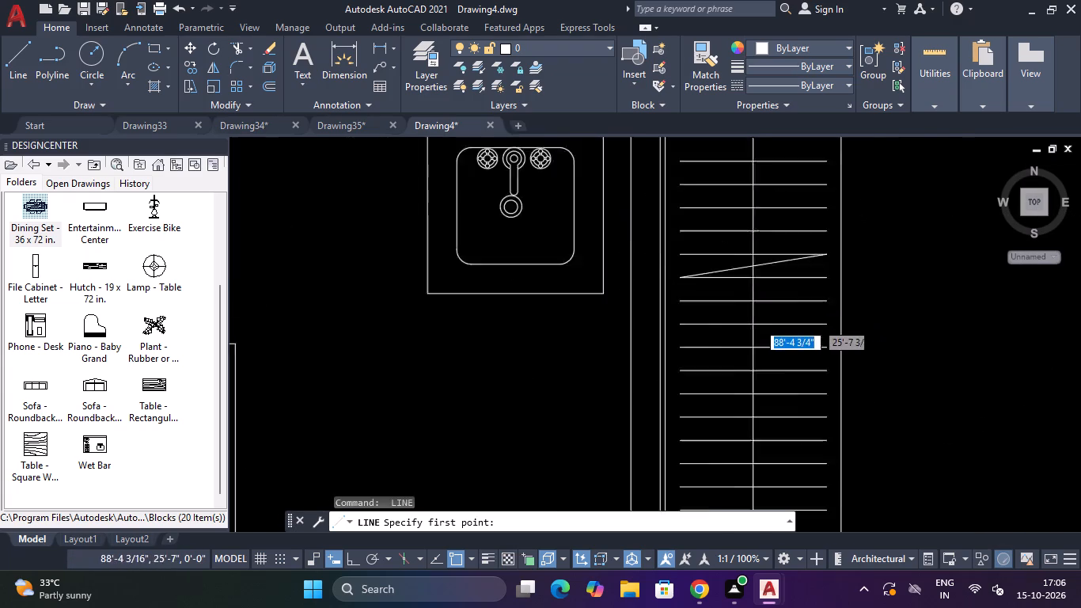
scroll(735, 334, "up", 3)
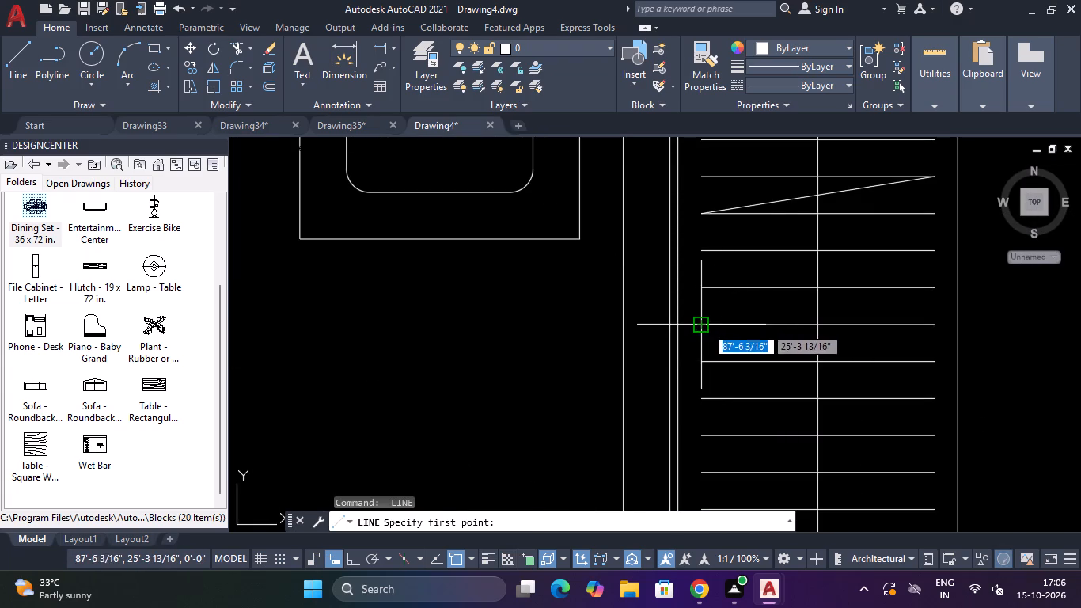
left_click(706, 325)
left_click(935, 358)
scroll(934, 351, "down", 4)
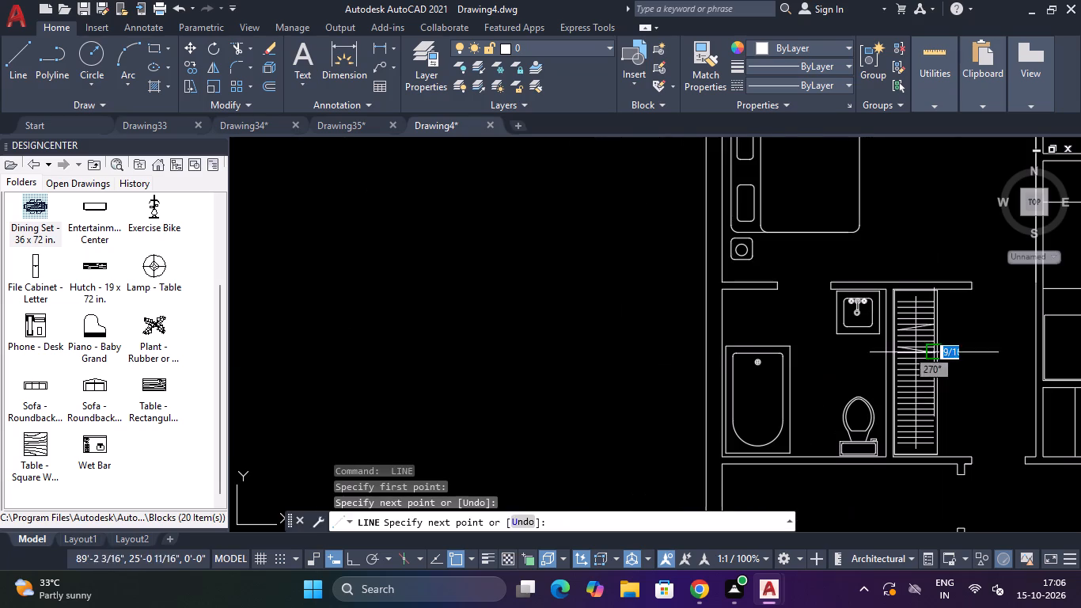
key("Escape")
Draw a slanted hanger line in the wardrobe's southern half, from a crosswise line's west end to the next one's east end.
key("space")
scroll(910, 406, "up", 4)
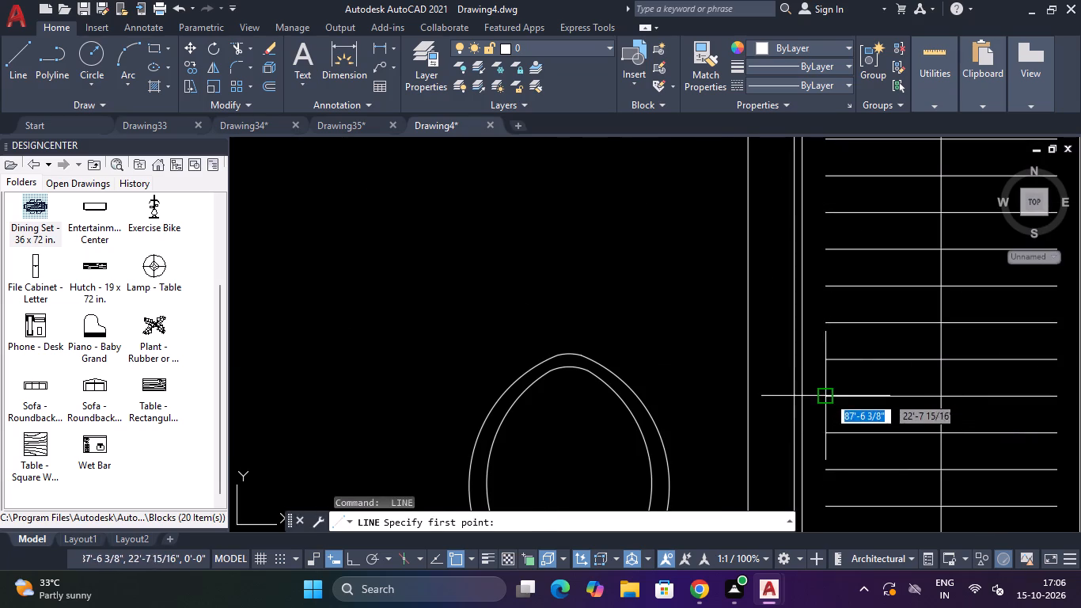
left_click(827, 394)
left_click(1062, 429)
scroll(1059, 427, "down", 5)
key("Escape")
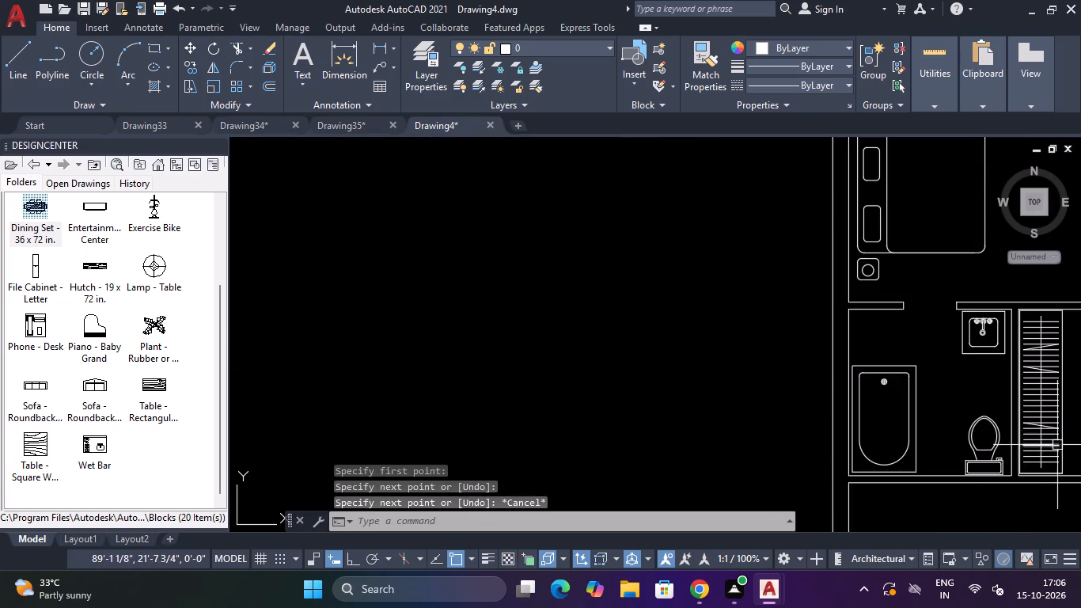
Draw two oppositely slanted hanger lines near the wardrobe's south end, joining opposite ends of adjacent crosswise lines.
key("space")
scroll(1049, 453, "up", 5)
scroll(1064, 438, "down", 8)
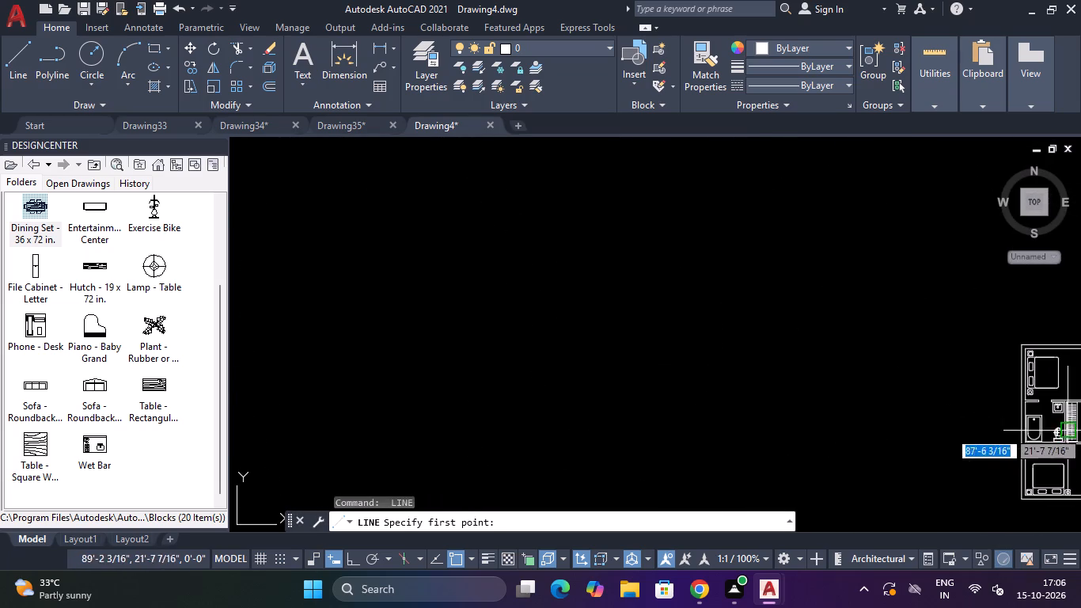
scroll(1003, 345, "down", 5)
scroll(1080, 385, "up", 4)
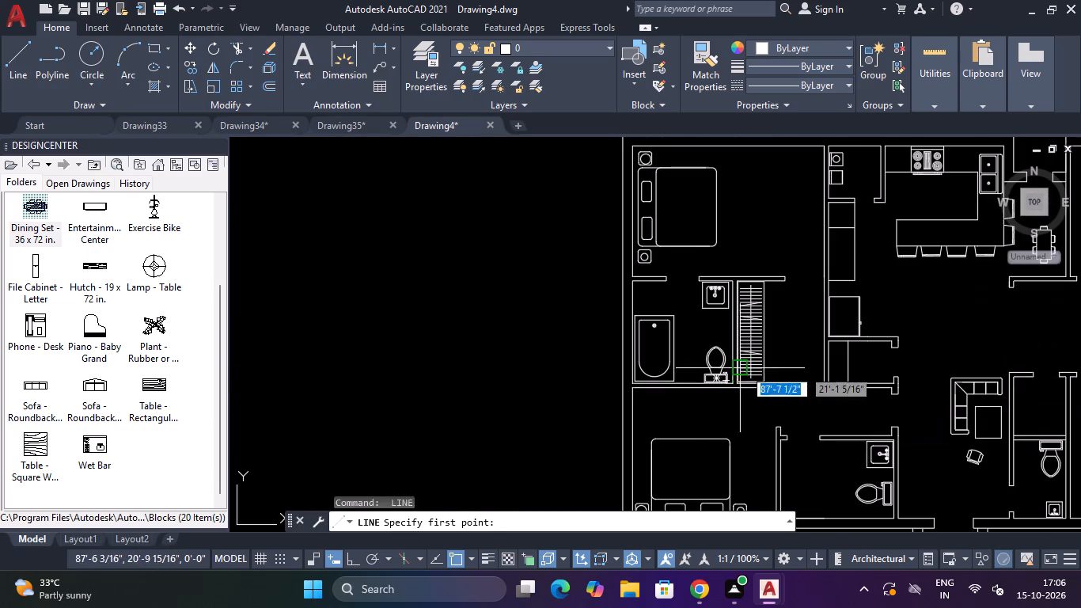
scroll(750, 367, "up", 4)
left_click(810, 355)
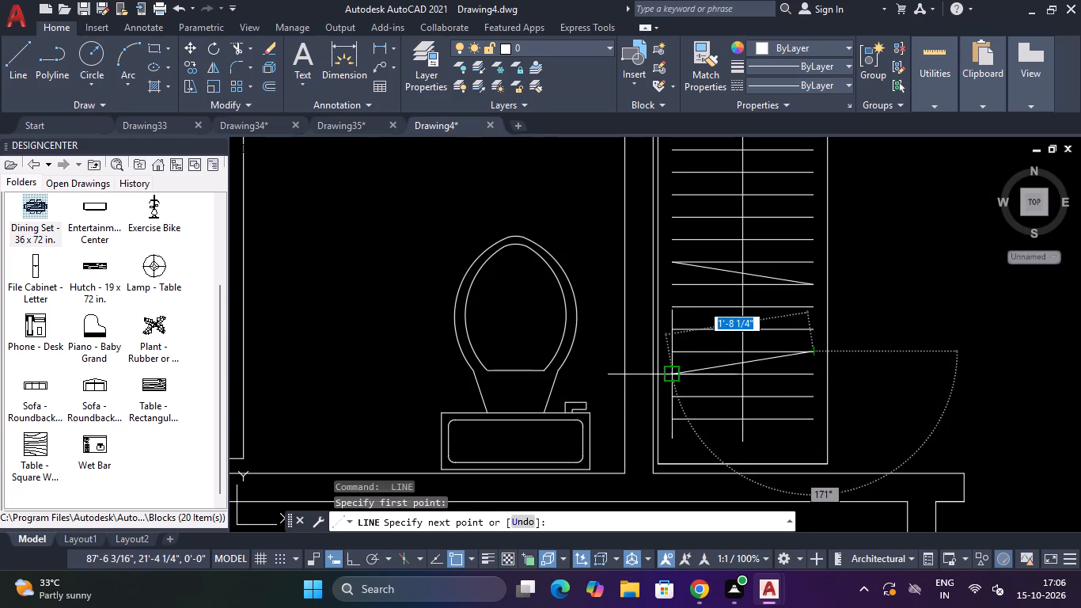
left_click(675, 378)
key("Escape")
key("space")
left_click(673, 404)
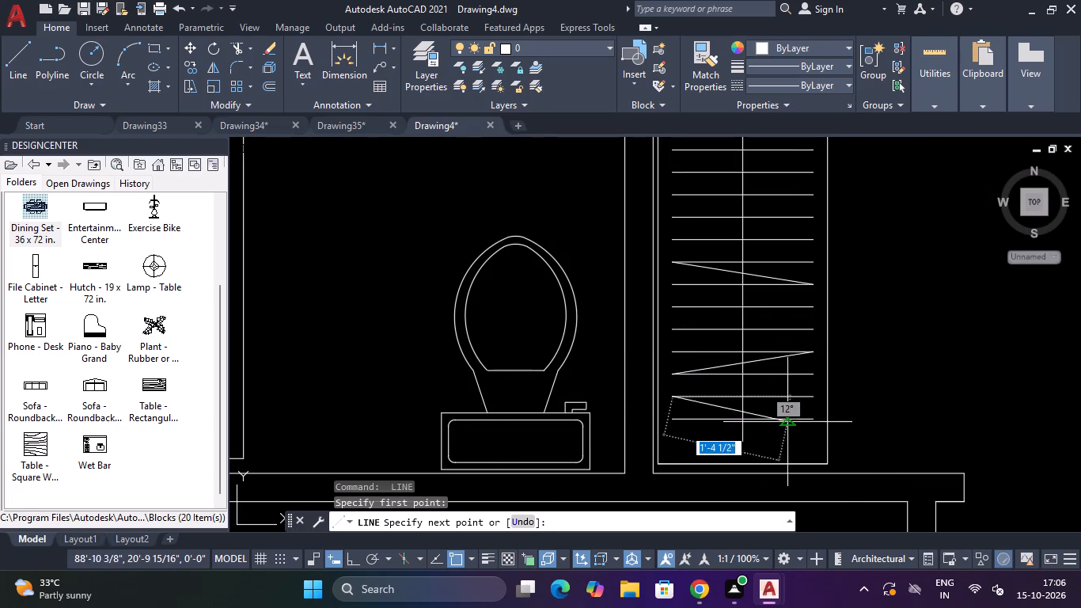
left_click(814, 420)
scroll(813, 418, "down", 4)
key("Escape")
Draw a slanted hanger line near the wardrobe's middle, from a crosswise line's west end to the next one's east end.
key("space")
scroll(786, 345, "up", 4)
left_click(738, 336)
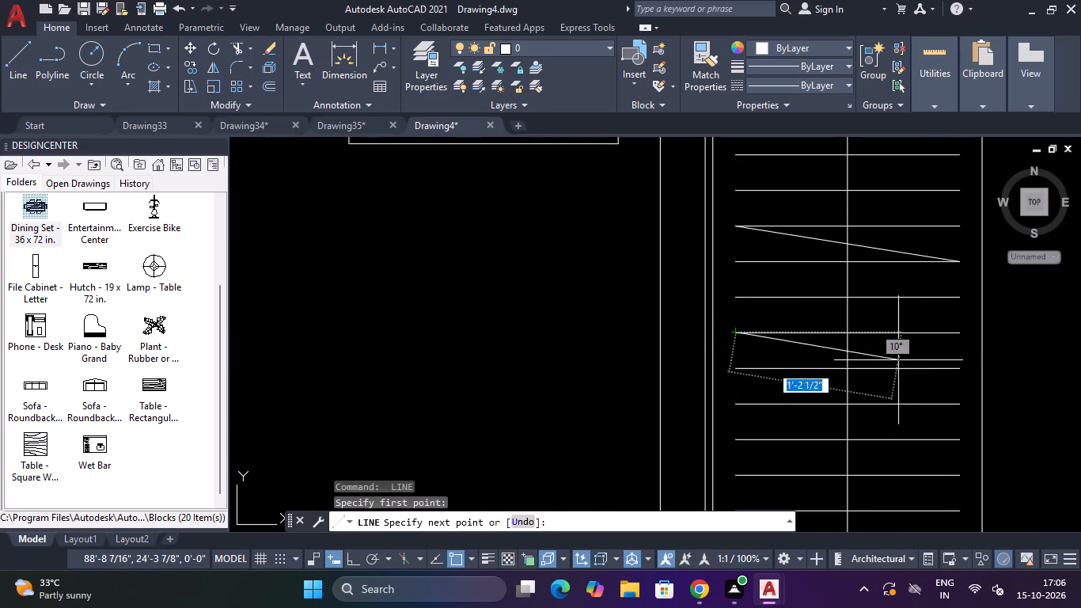
left_click(962, 363)
key("Escape")
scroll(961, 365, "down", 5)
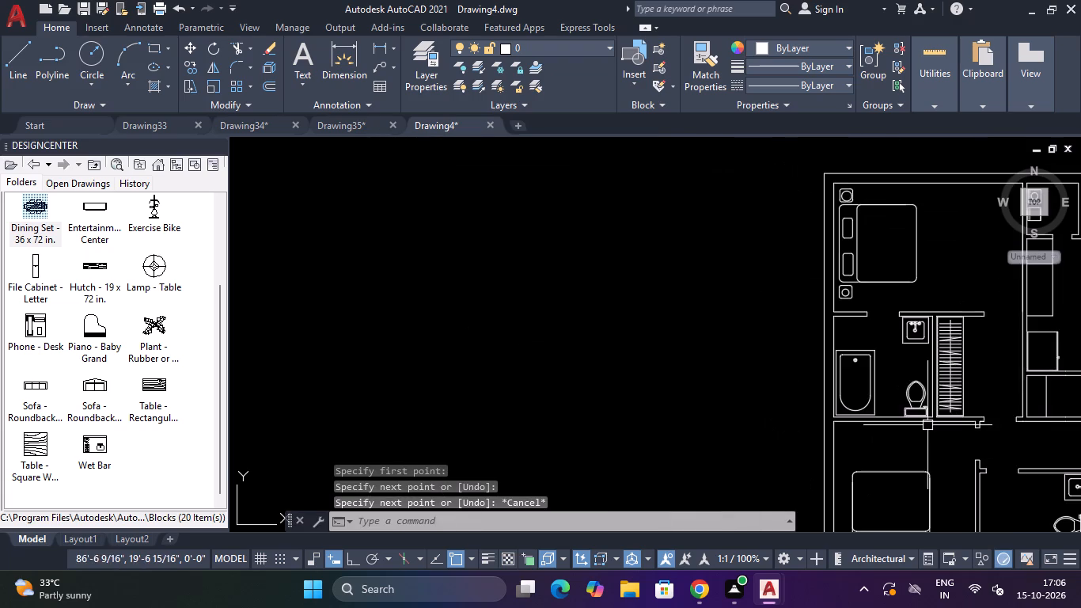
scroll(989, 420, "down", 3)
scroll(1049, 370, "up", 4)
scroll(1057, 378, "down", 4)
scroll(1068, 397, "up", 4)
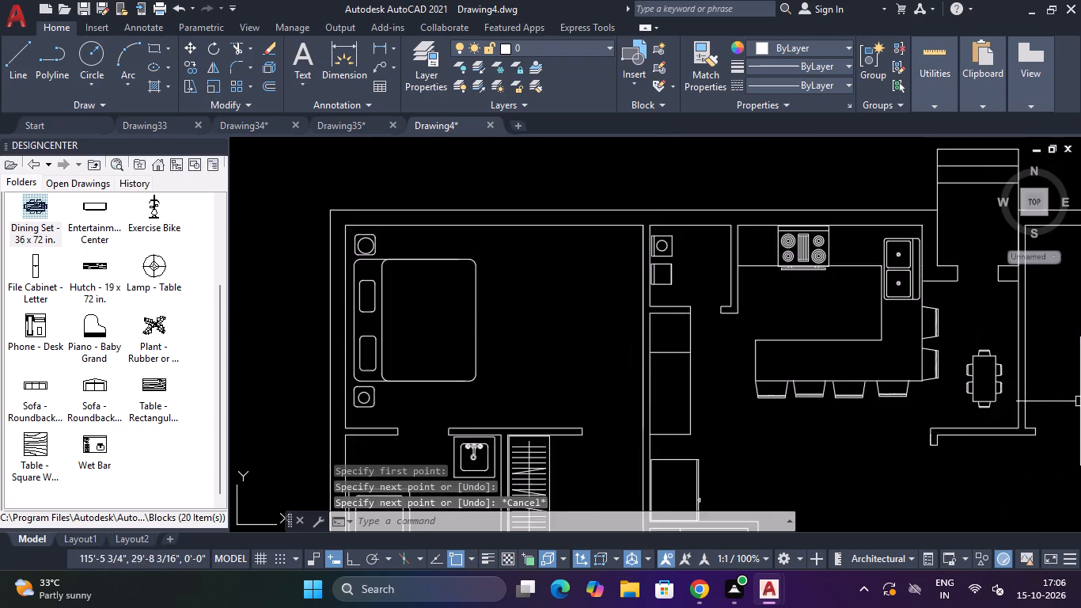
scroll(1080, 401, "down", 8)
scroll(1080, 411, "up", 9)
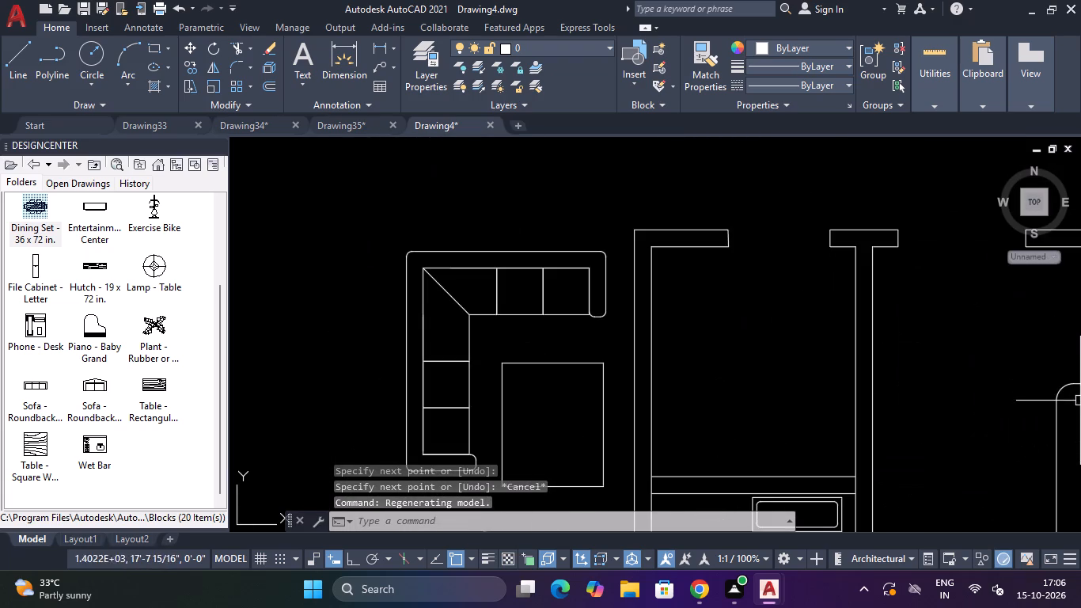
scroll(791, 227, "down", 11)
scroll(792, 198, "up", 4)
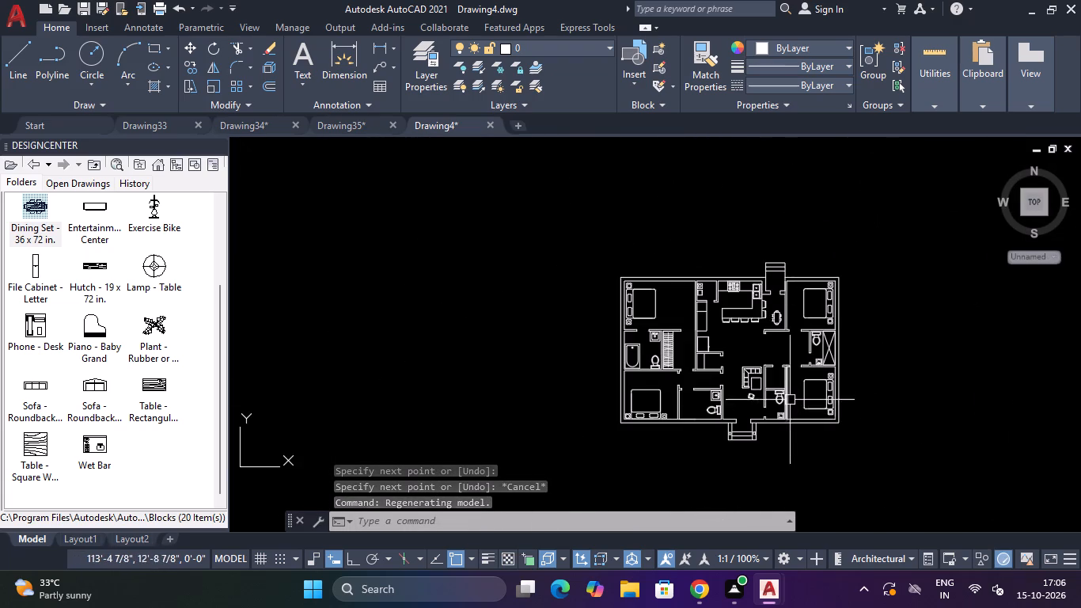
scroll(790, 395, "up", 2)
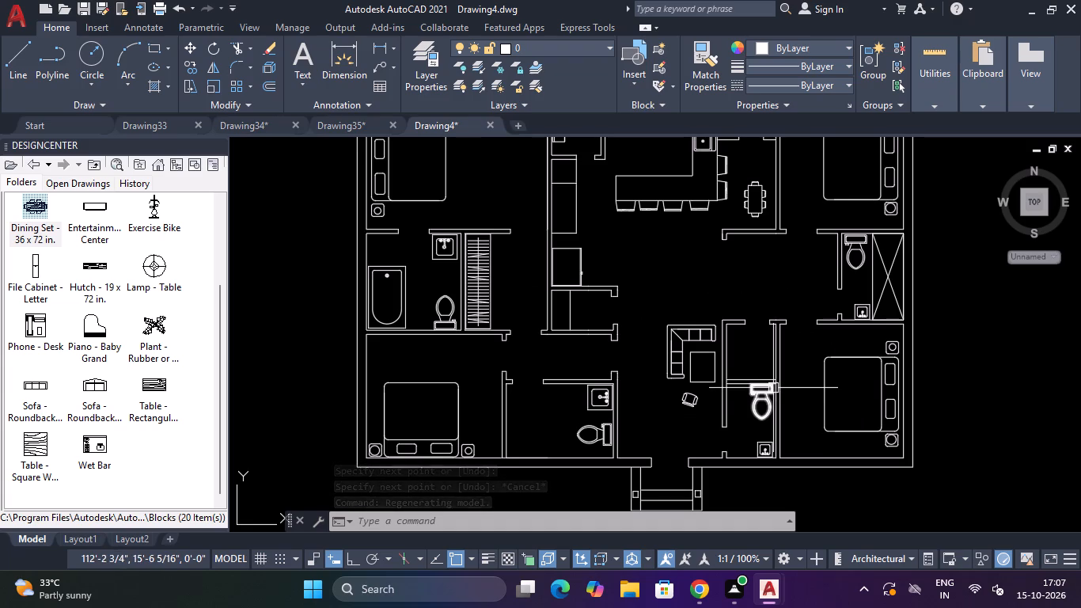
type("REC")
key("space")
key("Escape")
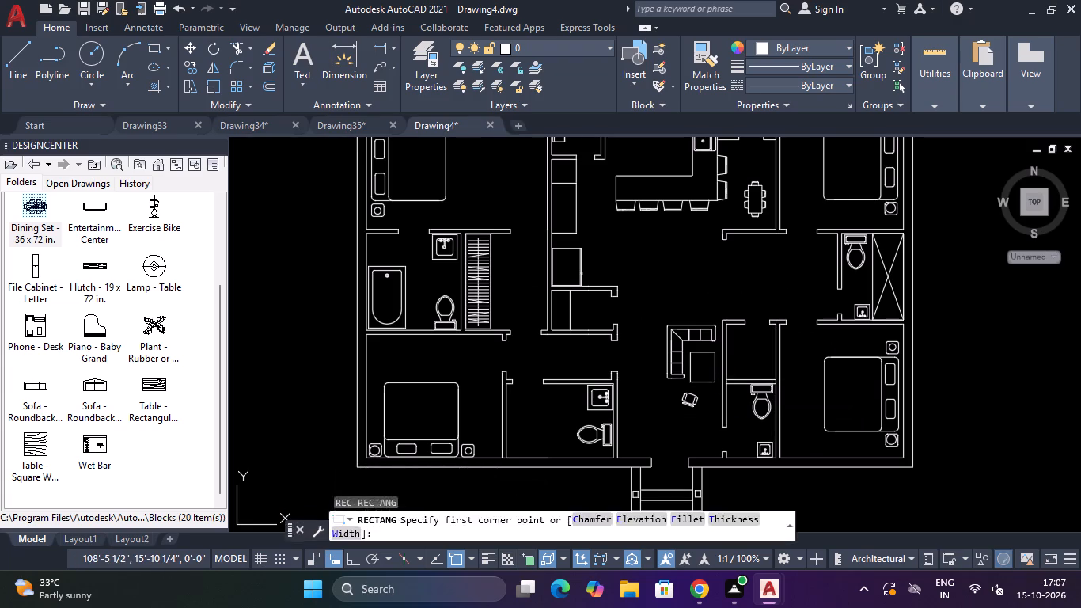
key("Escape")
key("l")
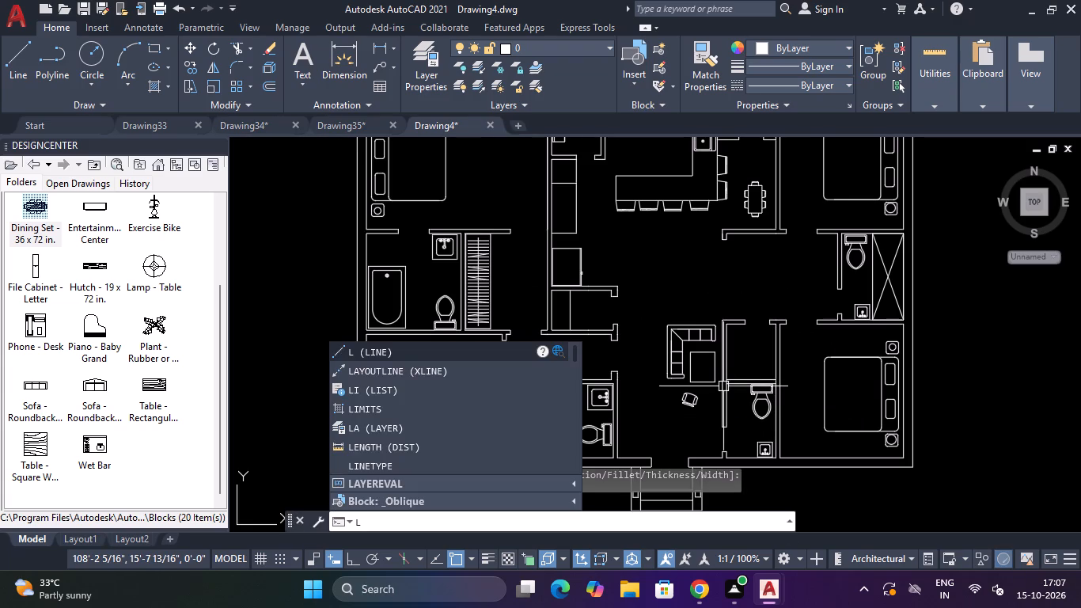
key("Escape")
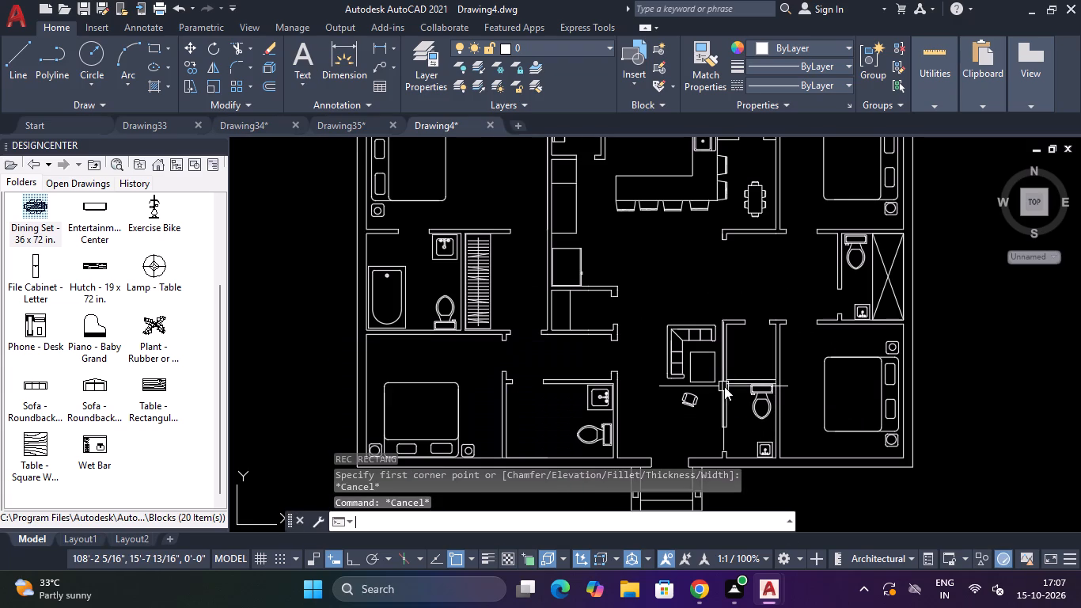
Draw an 18" by 4' rectangle just inside the northwest corner of the small room between the sofa and the southeast bedroom.
type("REC")
key("space")
scroll(743, 357, "up", 3)
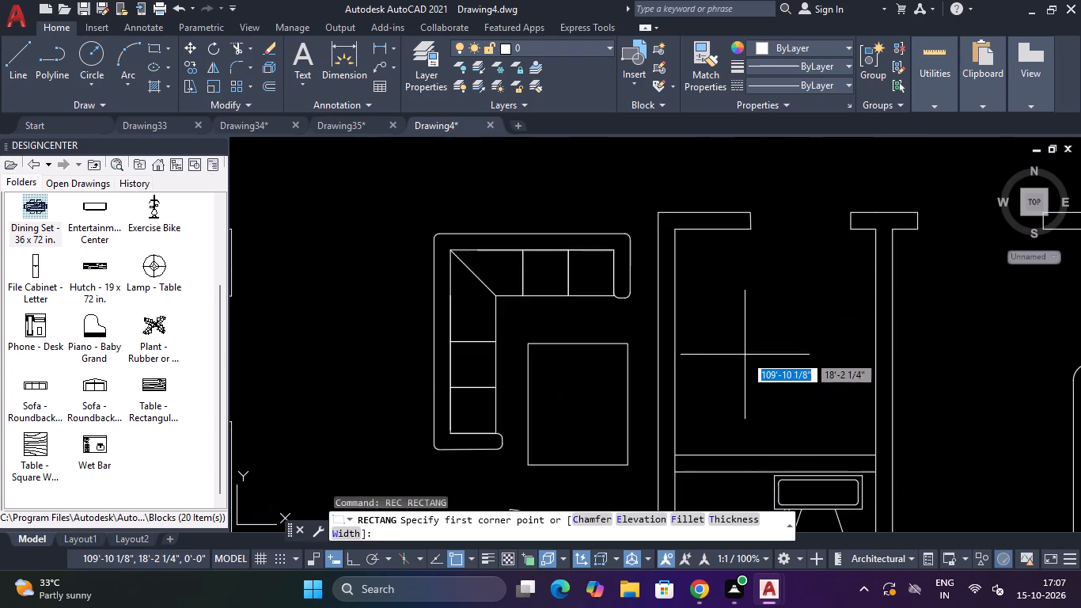
left_click(681, 236)
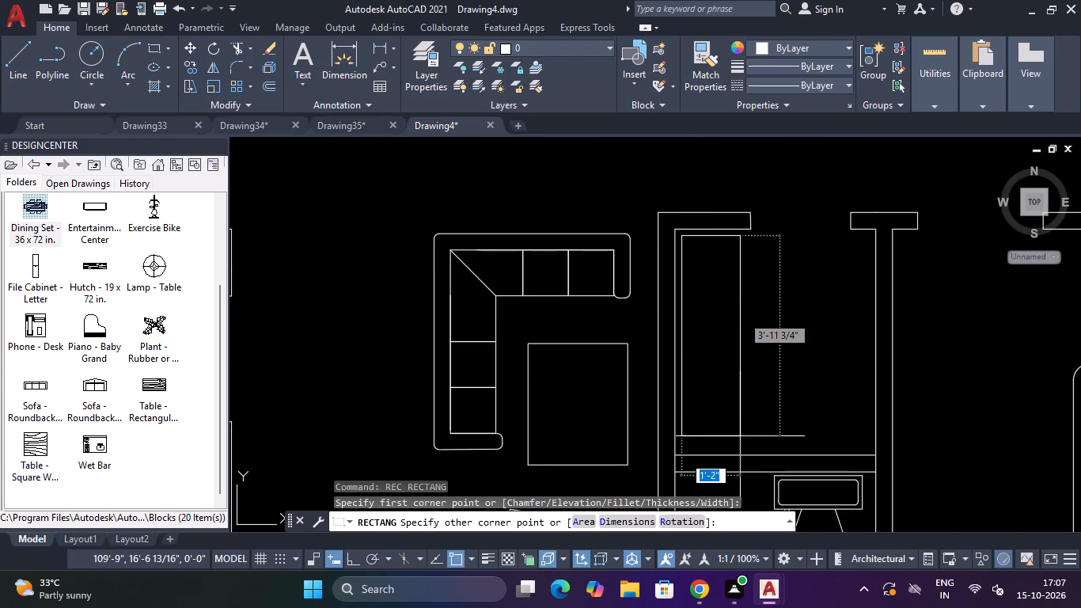
type("187")
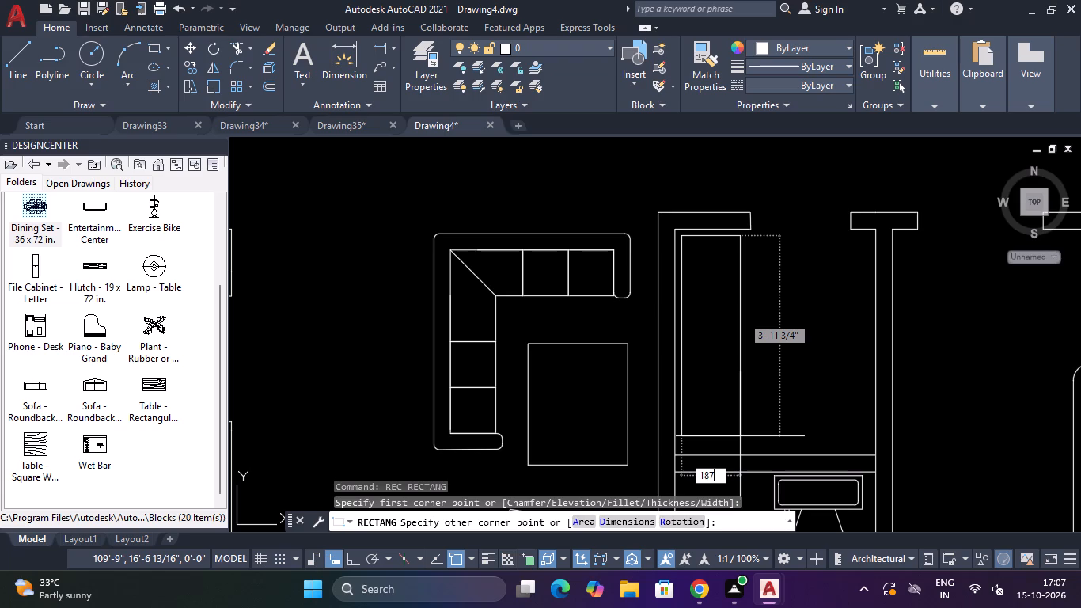
key("BackSpace")
key("shift+quotedbl")
key("Tab")
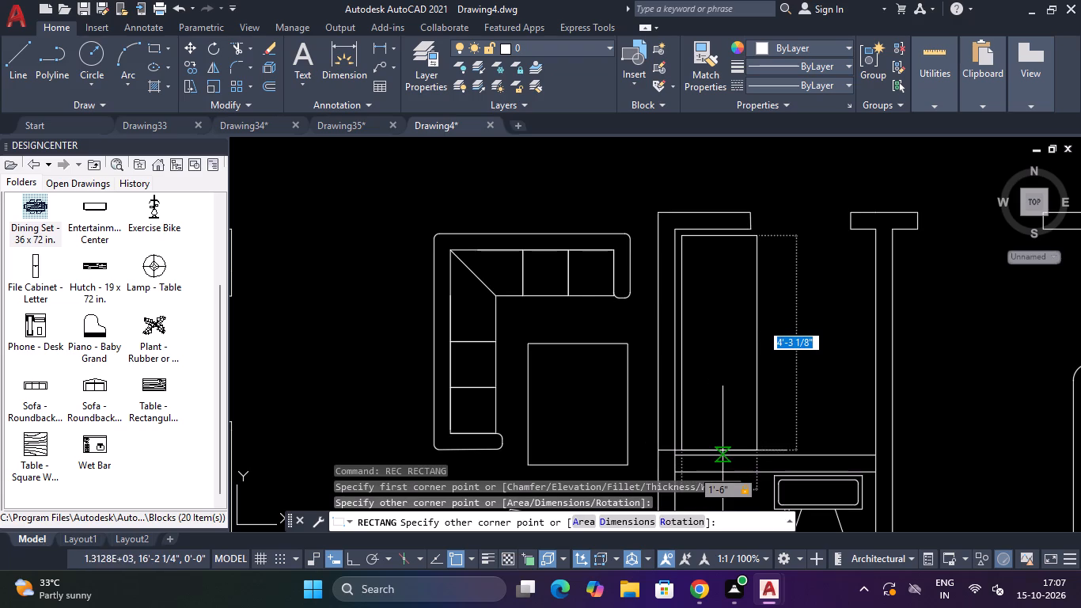
scroll(724, 450, "up", 2)
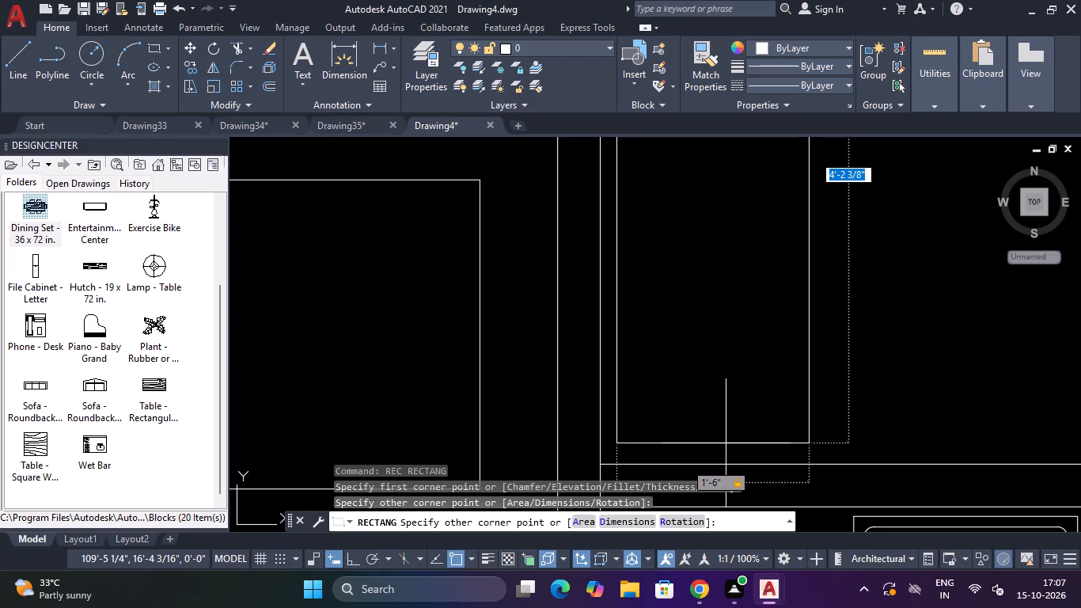
key("4")
key("apostrophe")
key("Return")
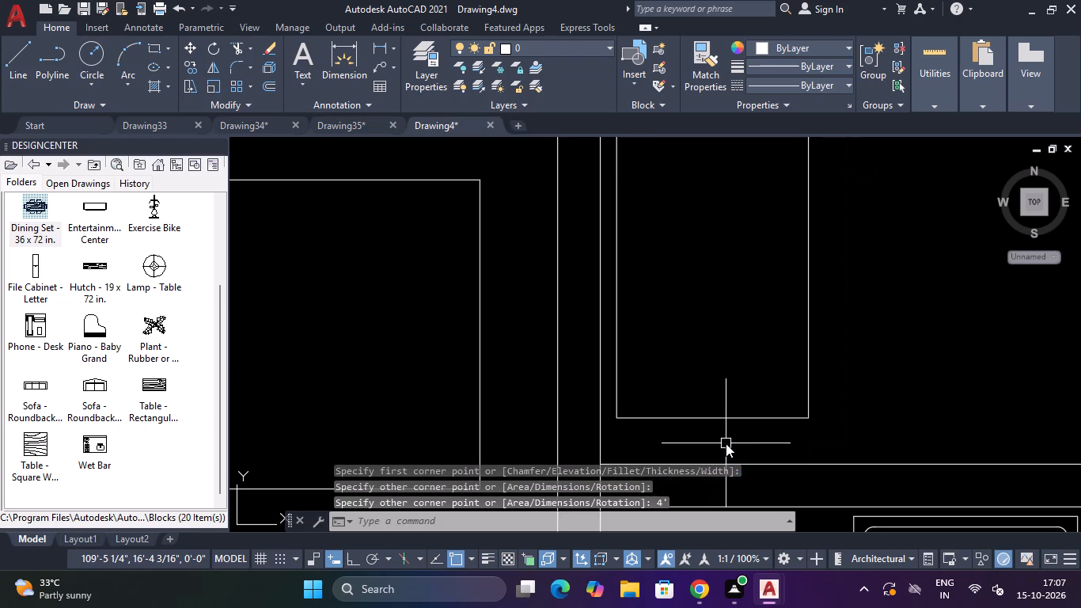
key("Escape")
Draw a second rectangle 18" wide and about 9" deep just inside the same small room's southeast corner.
scroll(726, 443, "down", 4)
scroll(741, 422, "up", 2)
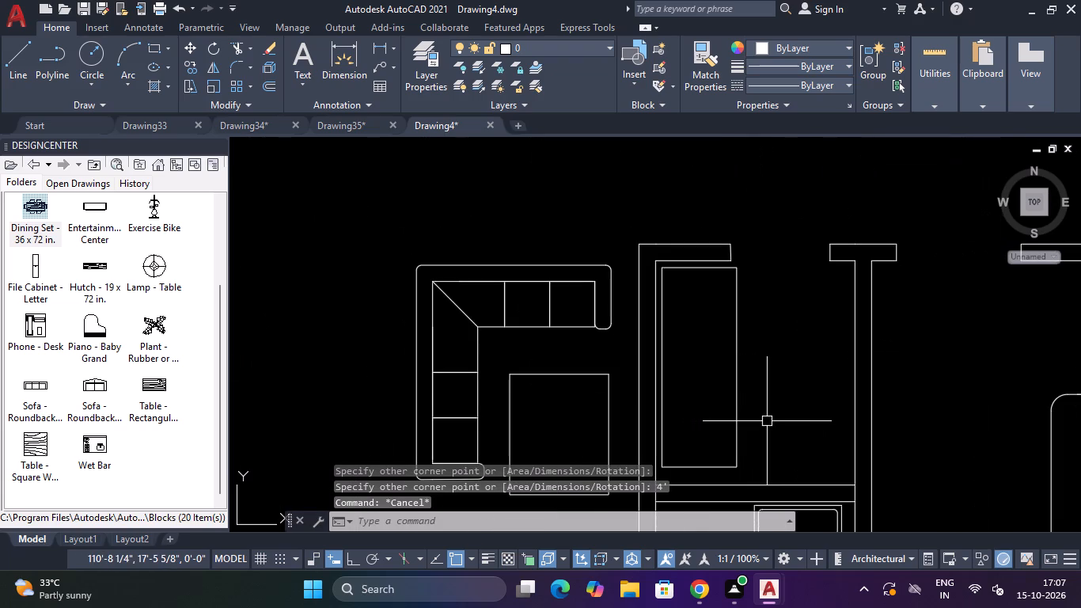
type("REC")
key("space")
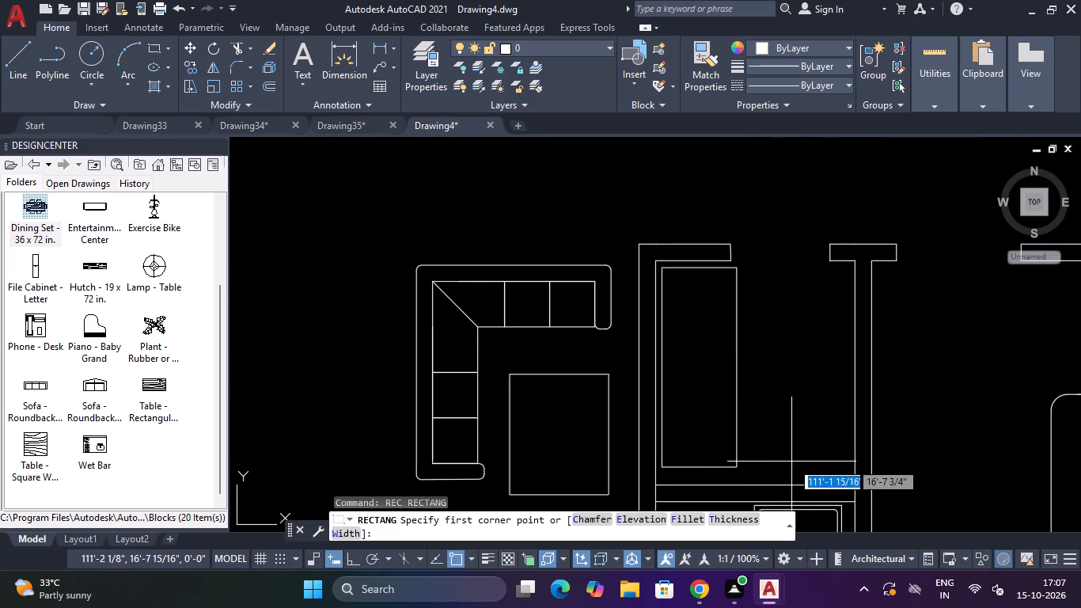
scroll(794, 456, "up", 2)
scroll(820, 439, "down", 3)
scroll(833, 439, "up", 1)
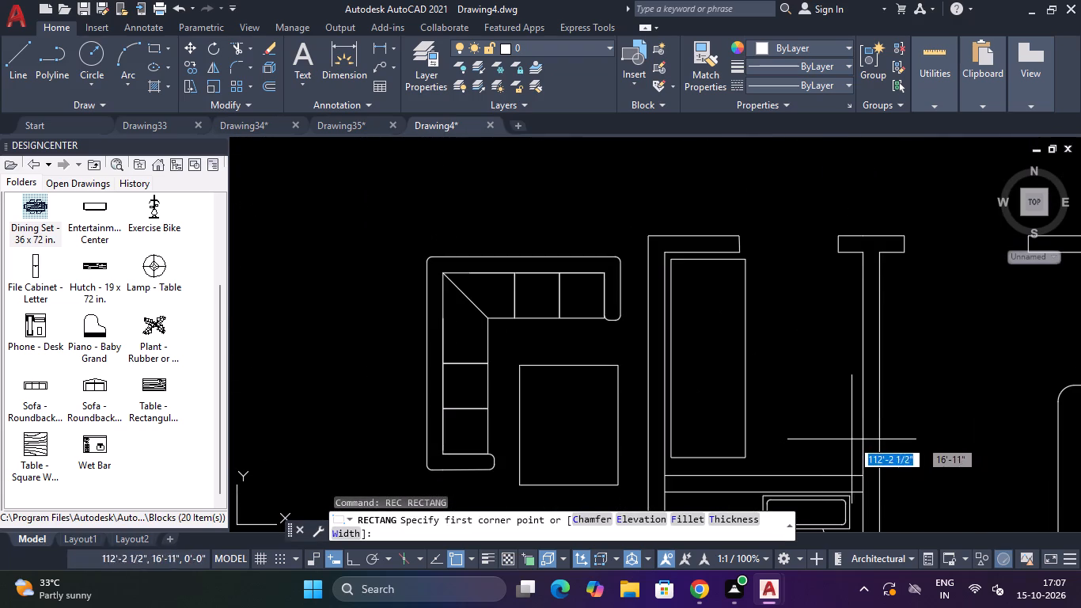
left_click(852, 429)
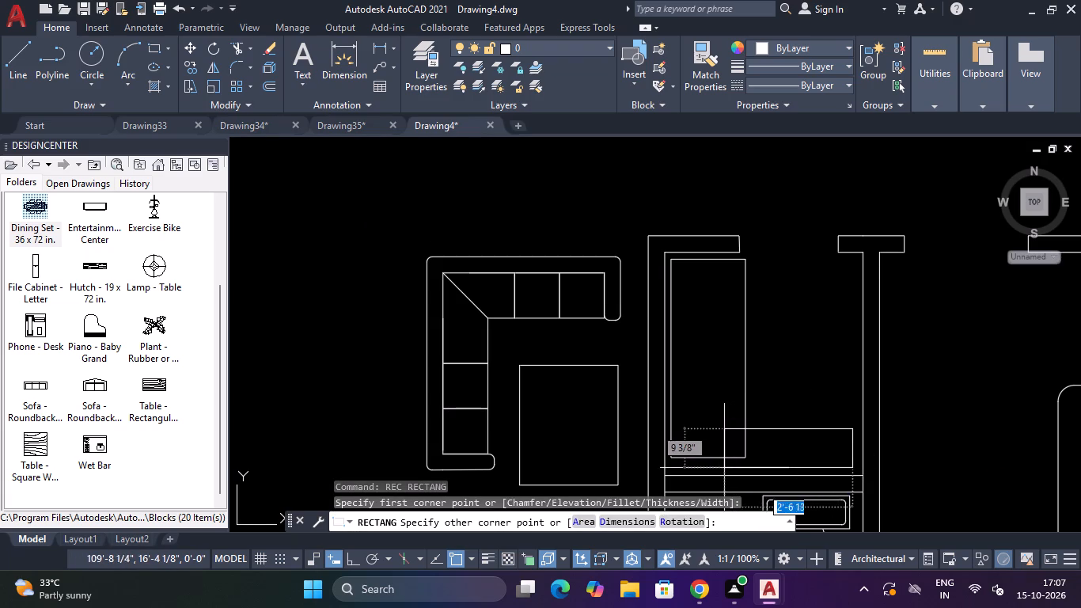
type("18\"")
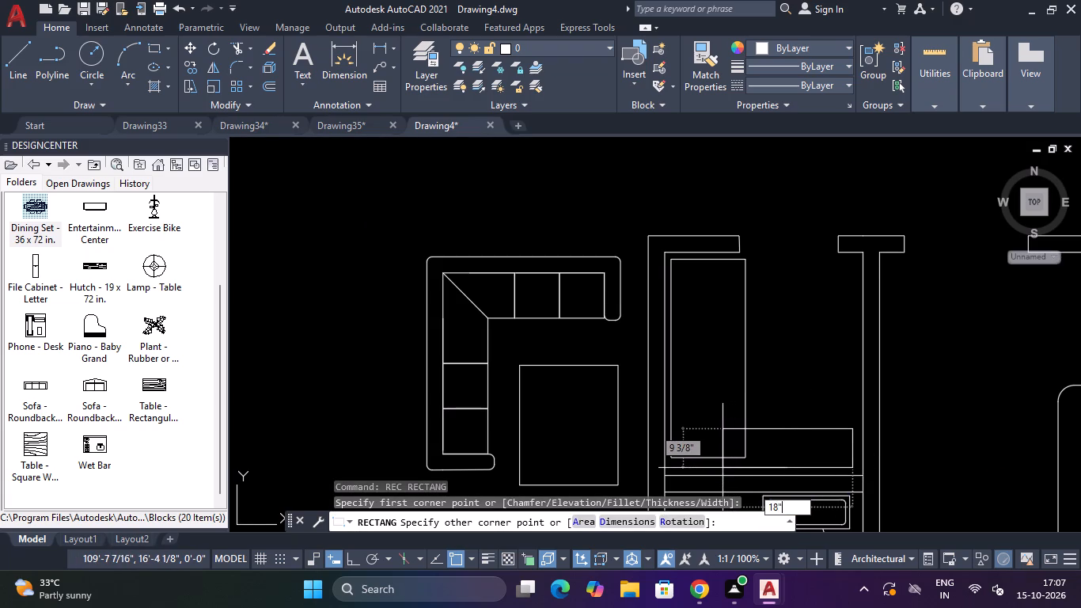
key("Return")
Stretch the second rectangle's west edge to align with the first rectangle's west edge.
scroll(781, 439, "up", 2)
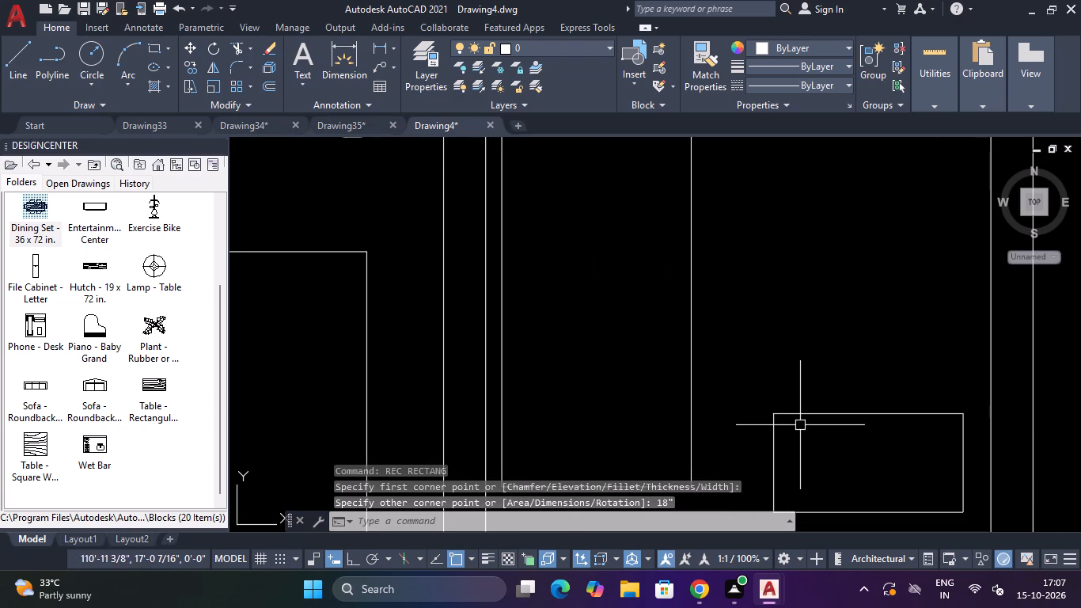
left_click(777, 439)
left_click(776, 468)
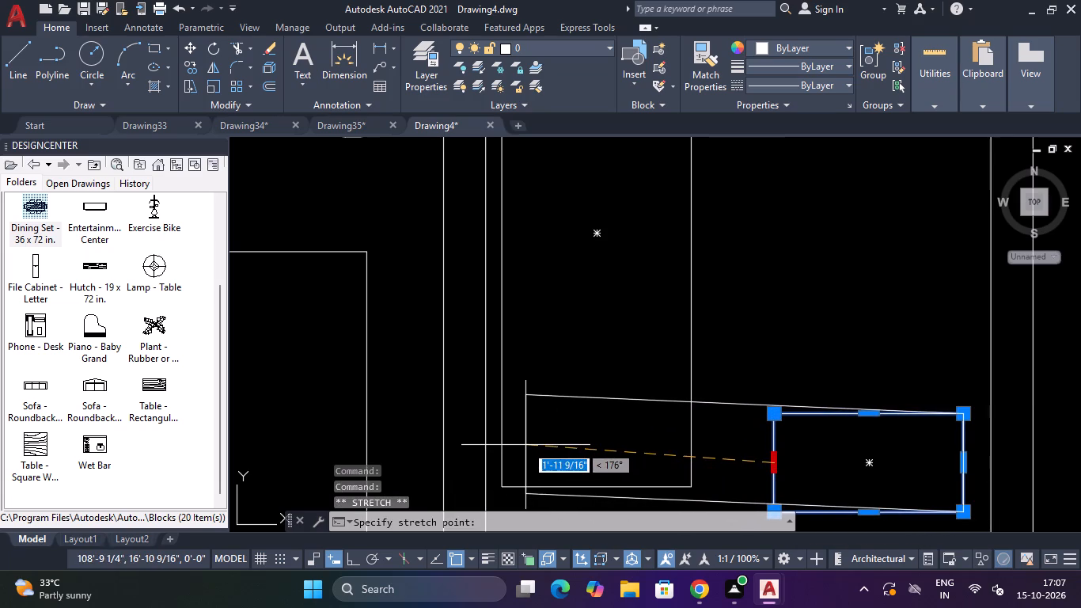
scroll(528, 397, "down", 4)
scroll(529, 401, "up", 1)
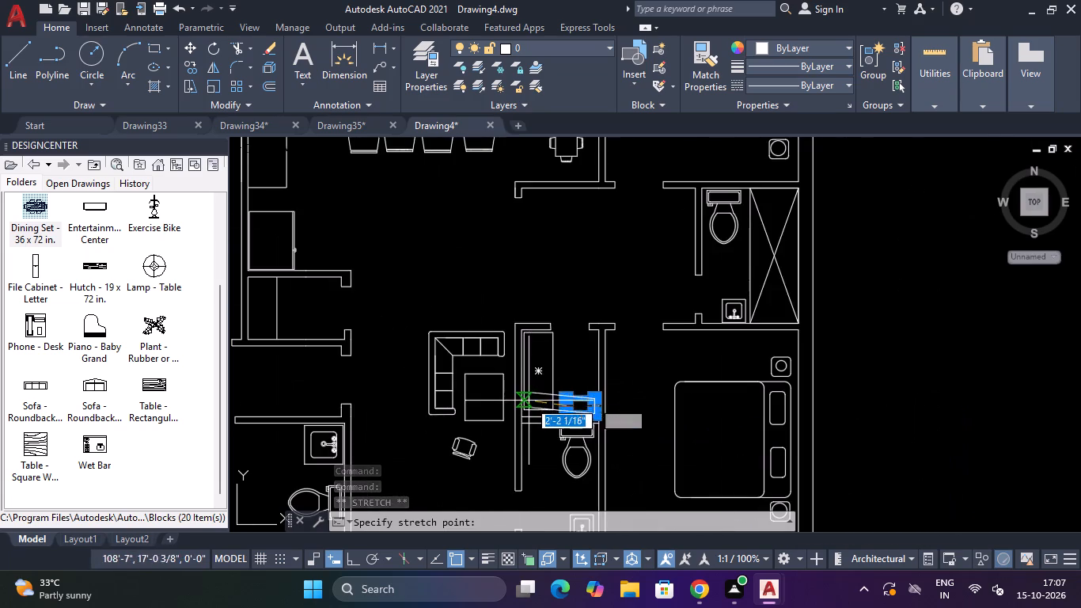
scroll(529, 401, "up", 2)
left_click(499, 427)
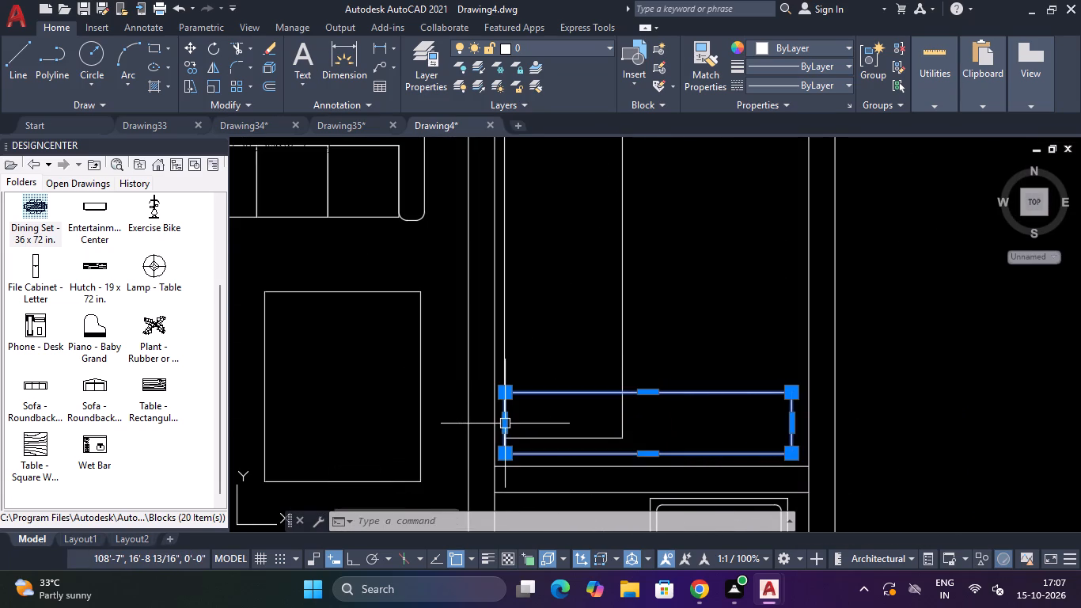
key("Escape")
key("Escape")
key("Escape")
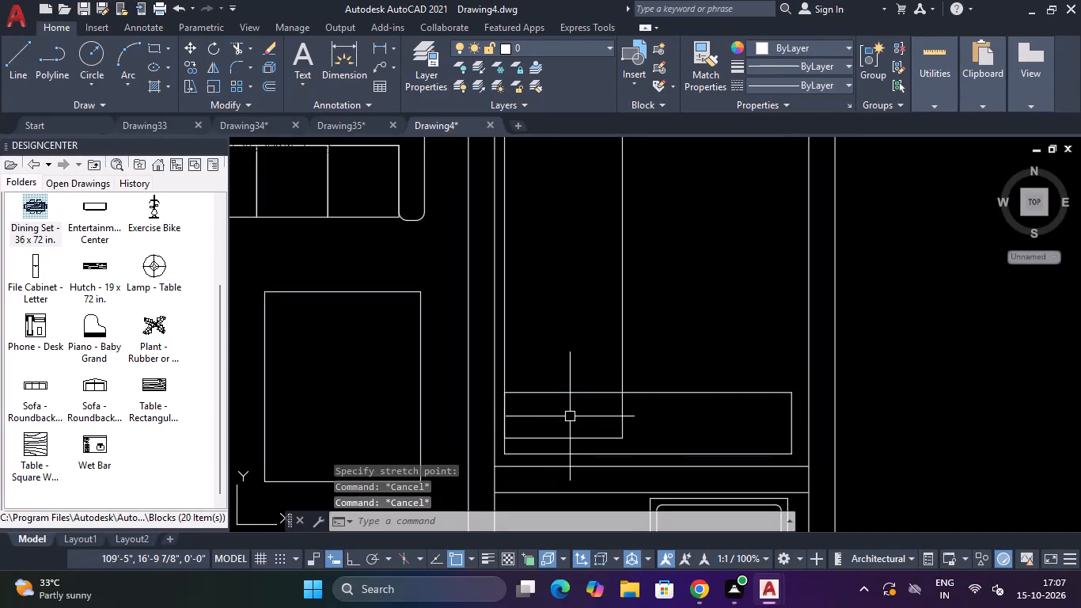
Trim the lines inside the overlap of the two rectangles so they form one L-shaped counter outline.
type("TR")
key("space")
left_click(575, 416)
left_click(633, 411)
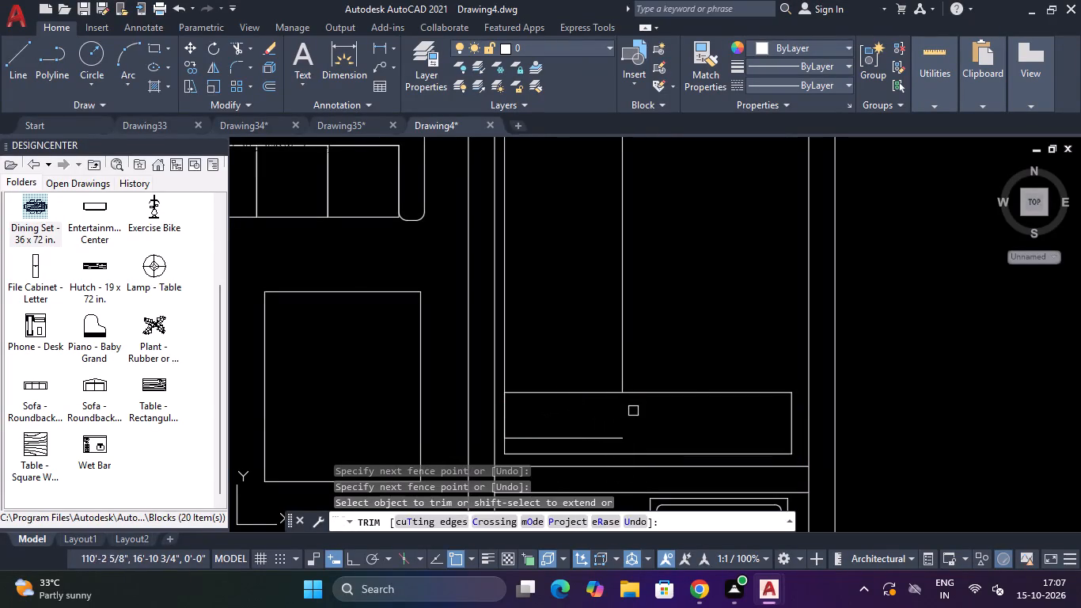
left_click(592, 422)
left_click(590, 442)
left_click(567, 413)
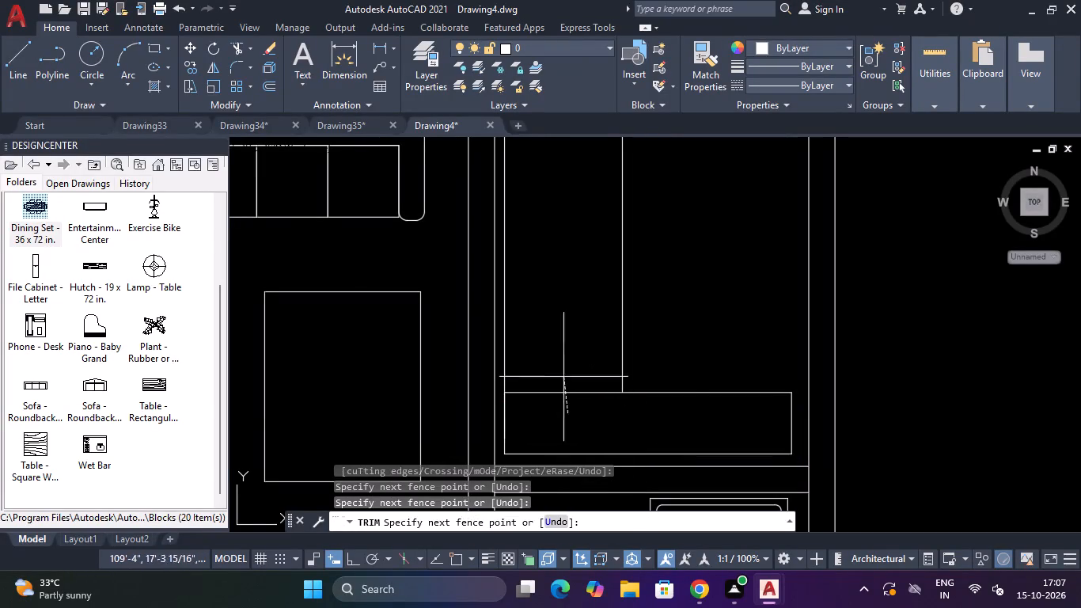
left_click(552, 338)
scroll(552, 336, "down", 2)
key("Escape")
key("Escape")
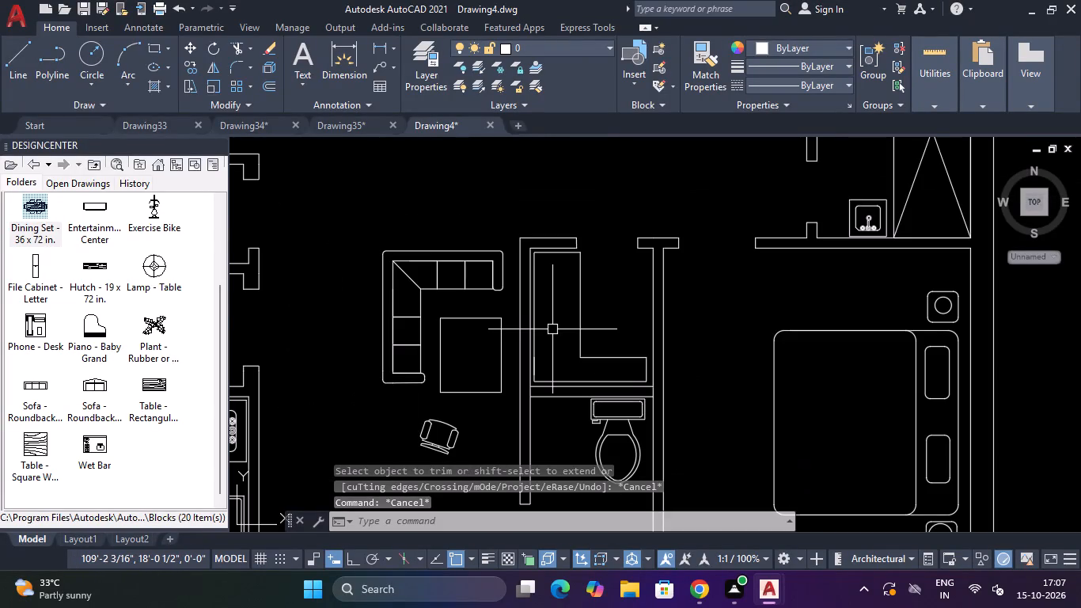
Stretch the L-shaped outline's northeast corner on its tall leg west, in line with the end of the wall stub above.
left_click(582, 310)
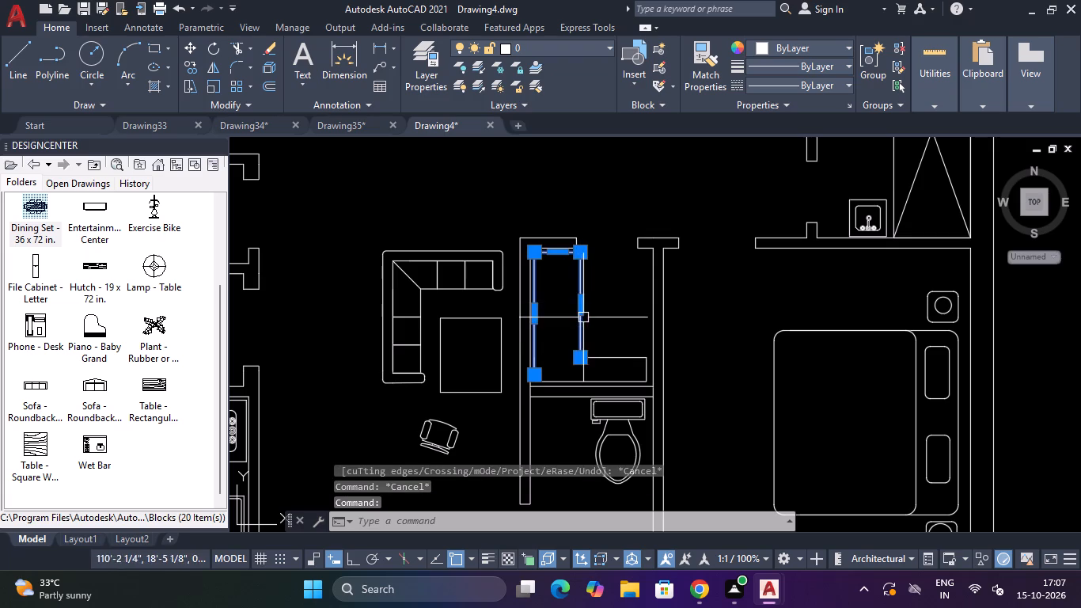
scroll(578, 249, "up", 4)
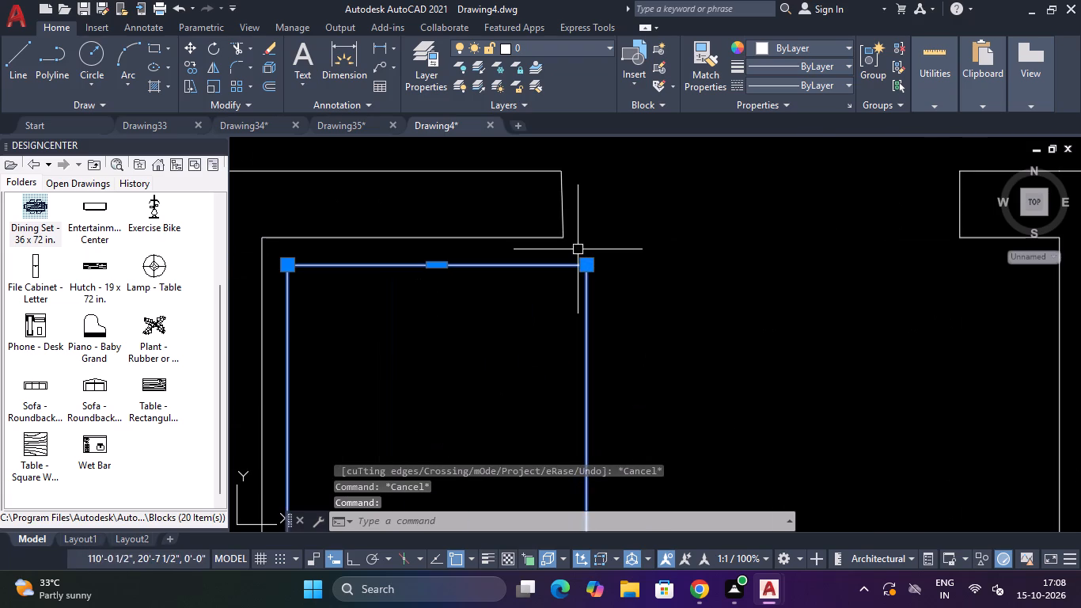
left_click(587, 261)
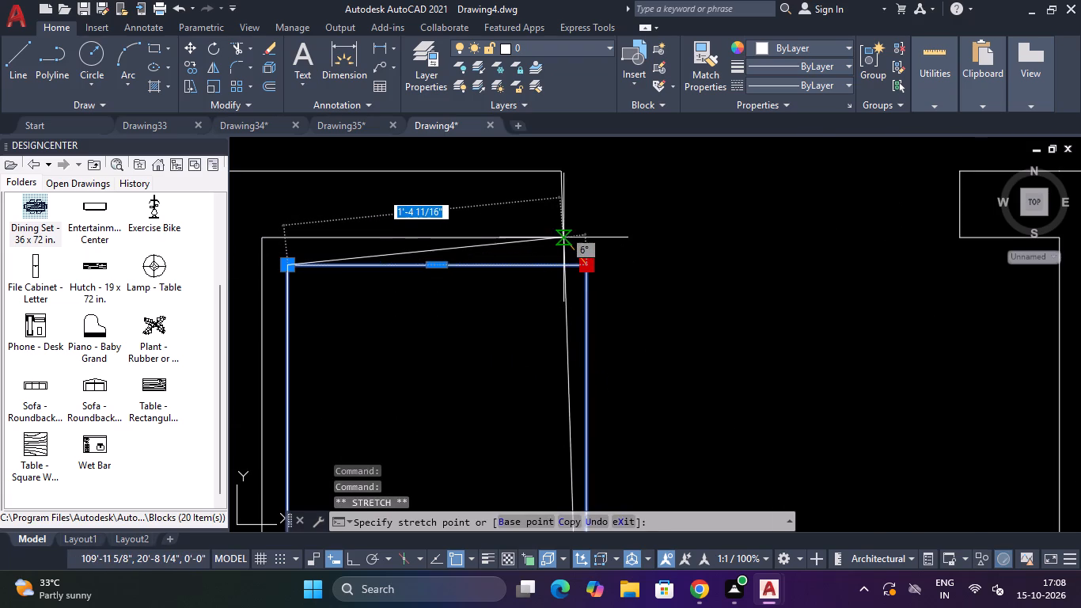
left_click(567, 261)
scroll(567, 261, "down", 2)
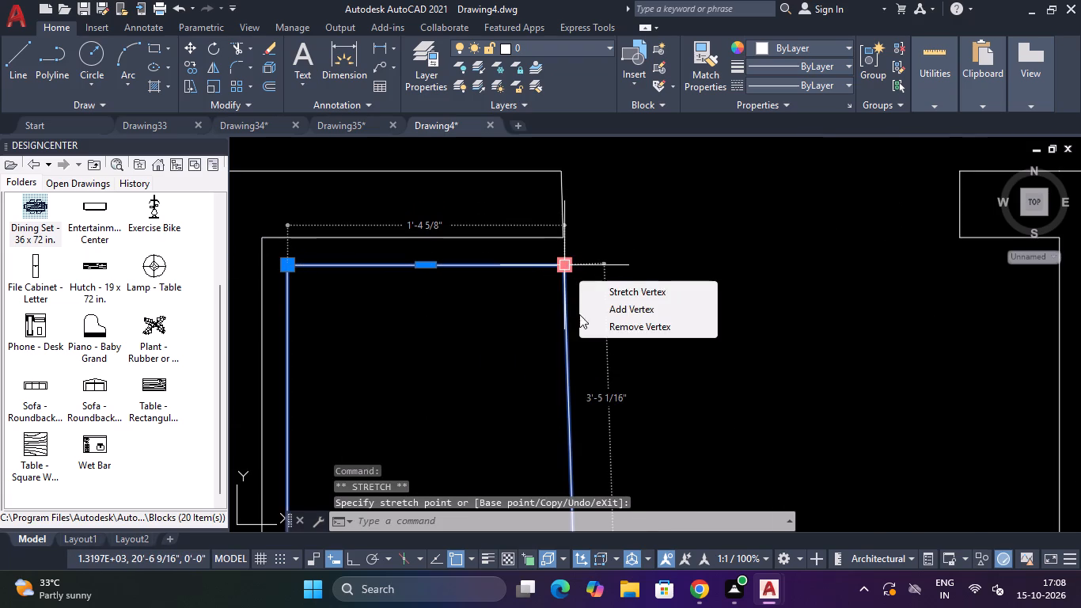
key("Escape")
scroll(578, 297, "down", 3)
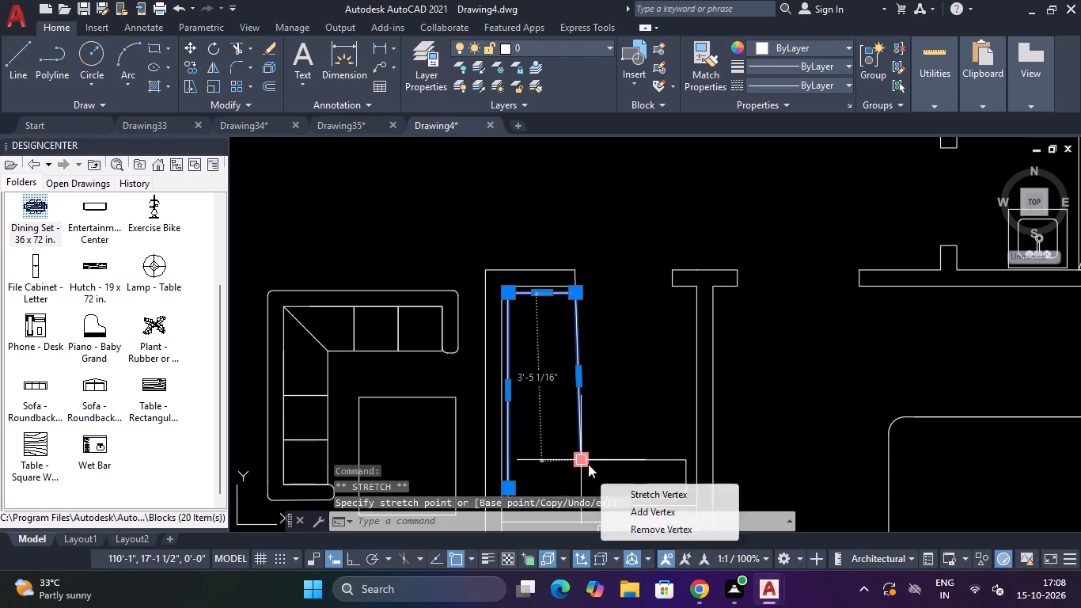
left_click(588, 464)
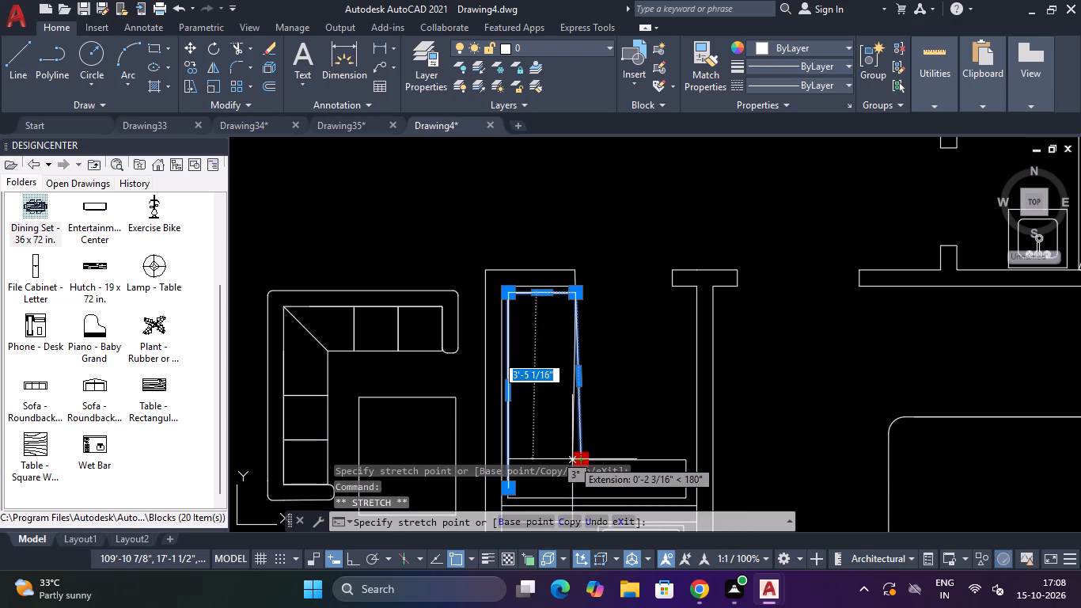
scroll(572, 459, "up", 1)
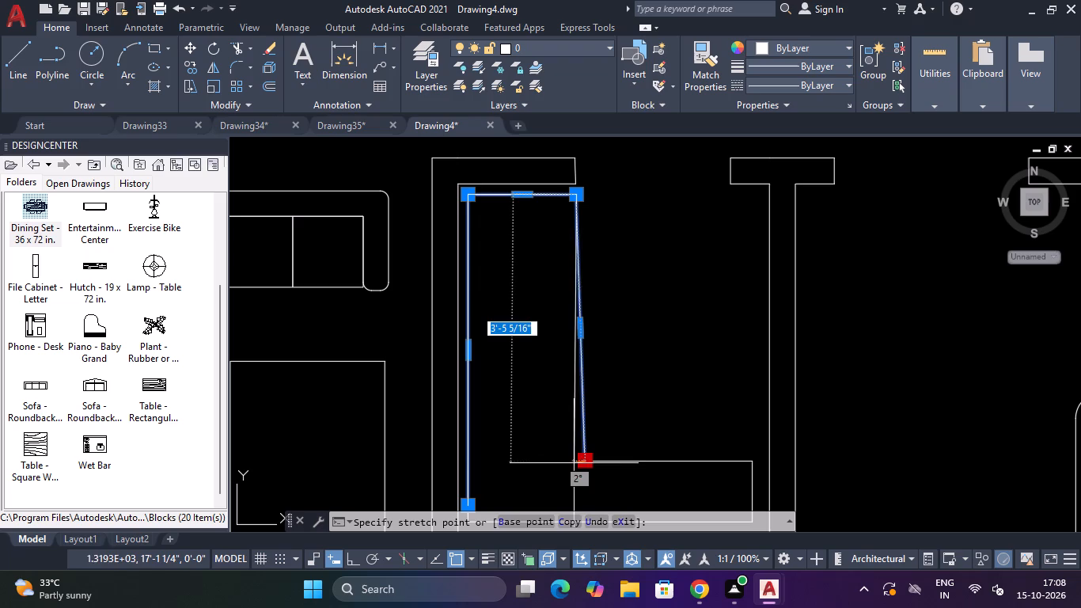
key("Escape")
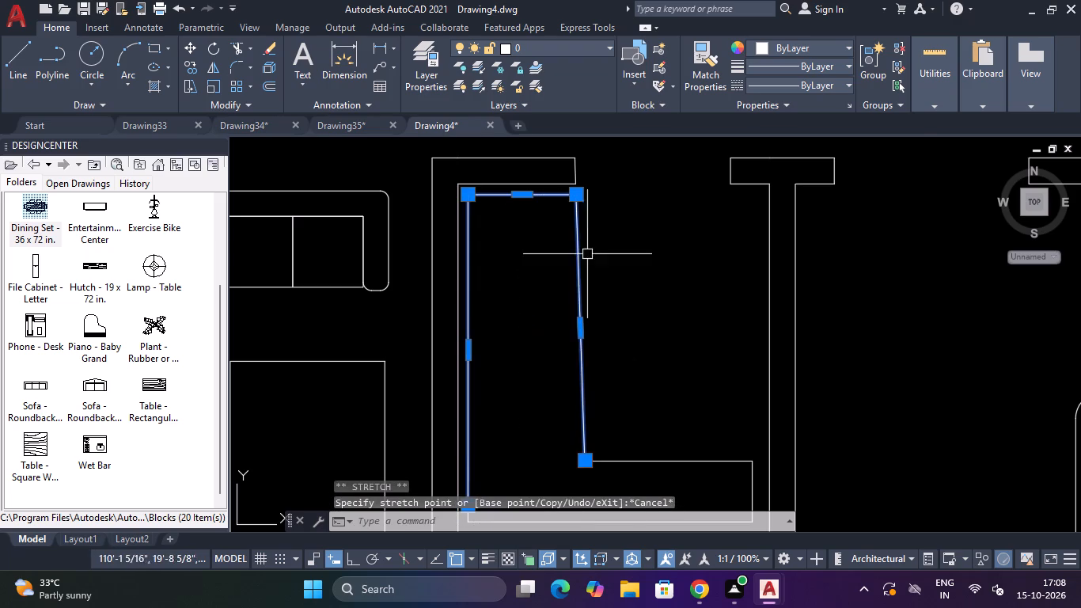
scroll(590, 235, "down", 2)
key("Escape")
With Ortho on, draw a vertical line about 7' long southward from the tall leg's moved northeast corner.
scroll(580, 223, "up", 3)
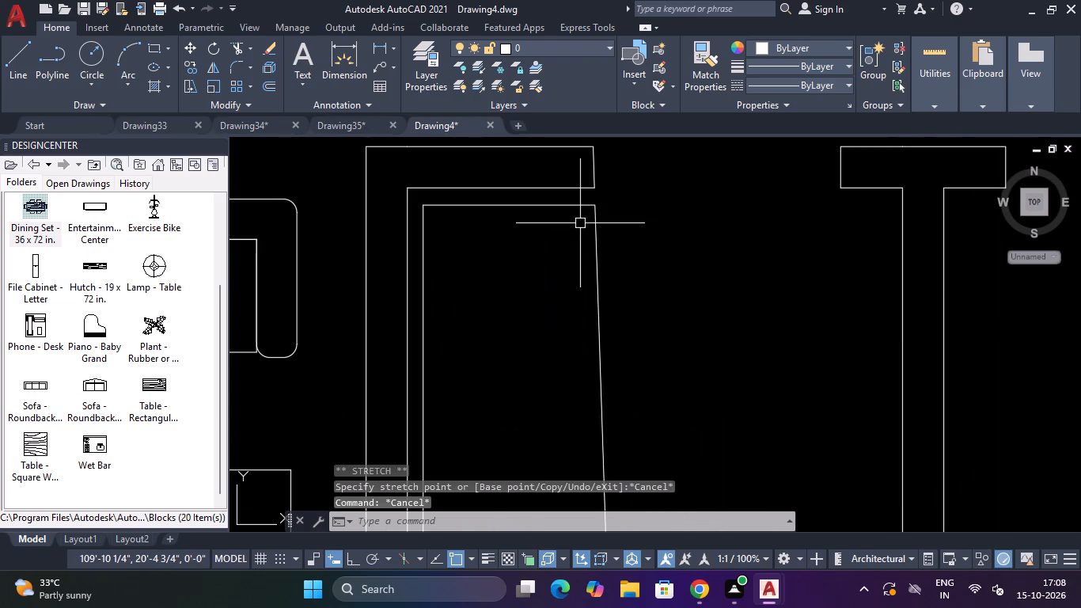
type("L")
key("space")
left_click(592, 205)
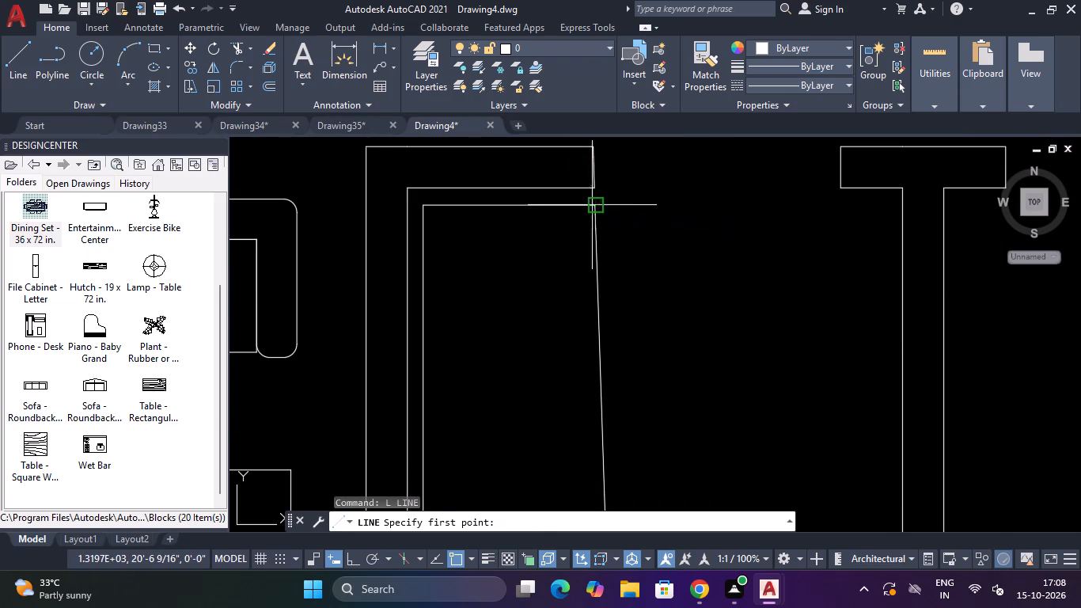
scroll(594, 211, "down", 4)
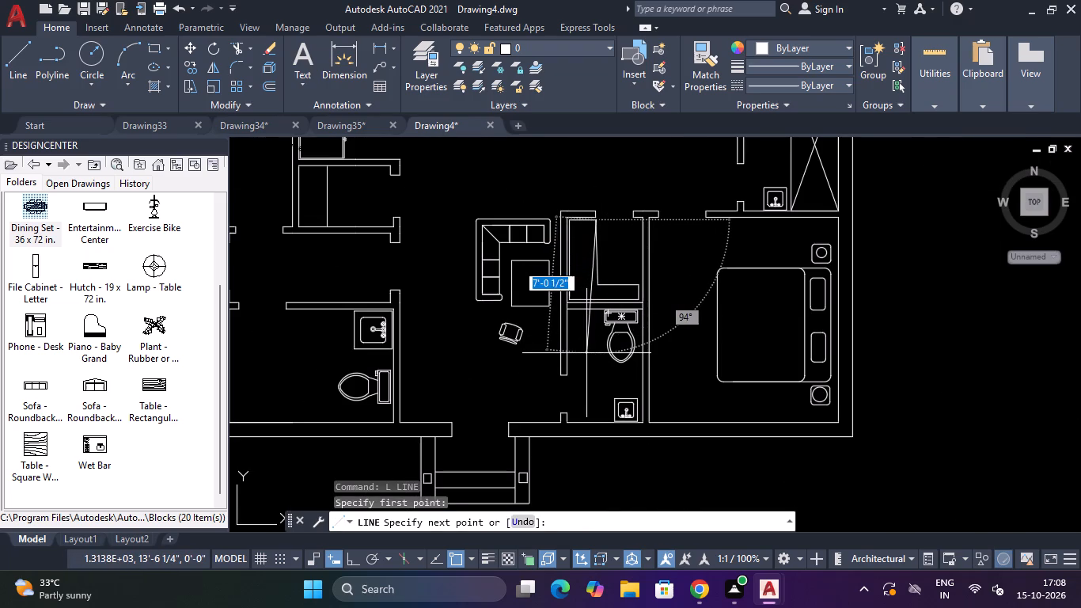
key("F8")
left_click(594, 357)
key("Escape")
Stretch the west end of the short leg's north edge west to meet the new vertical line.
scroll(597, 281, "up", 3)
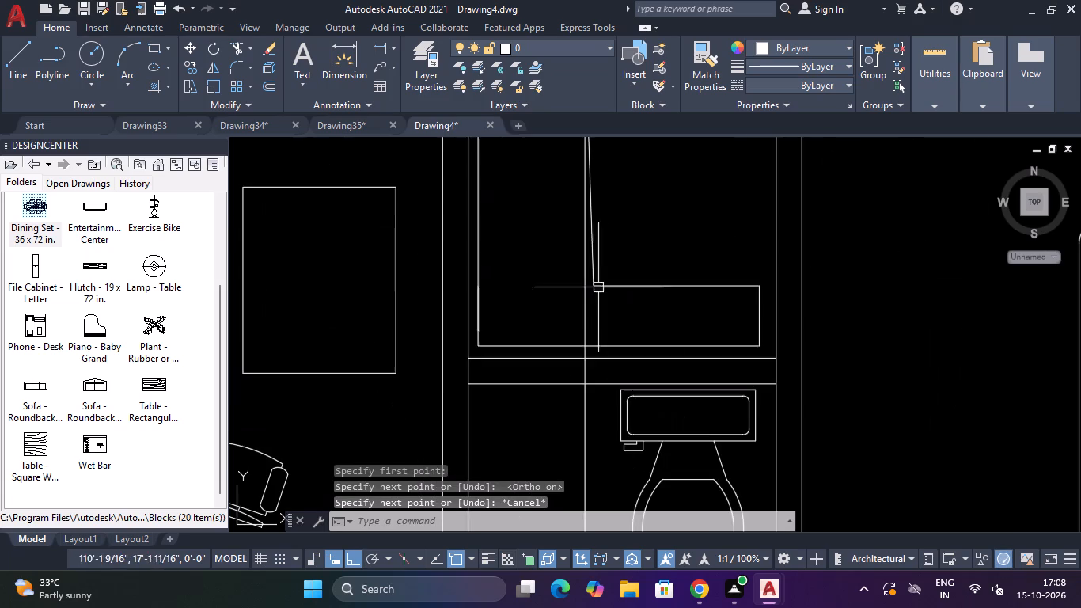
scroll(581, 291, "up", 4)
left_click(645, 245)
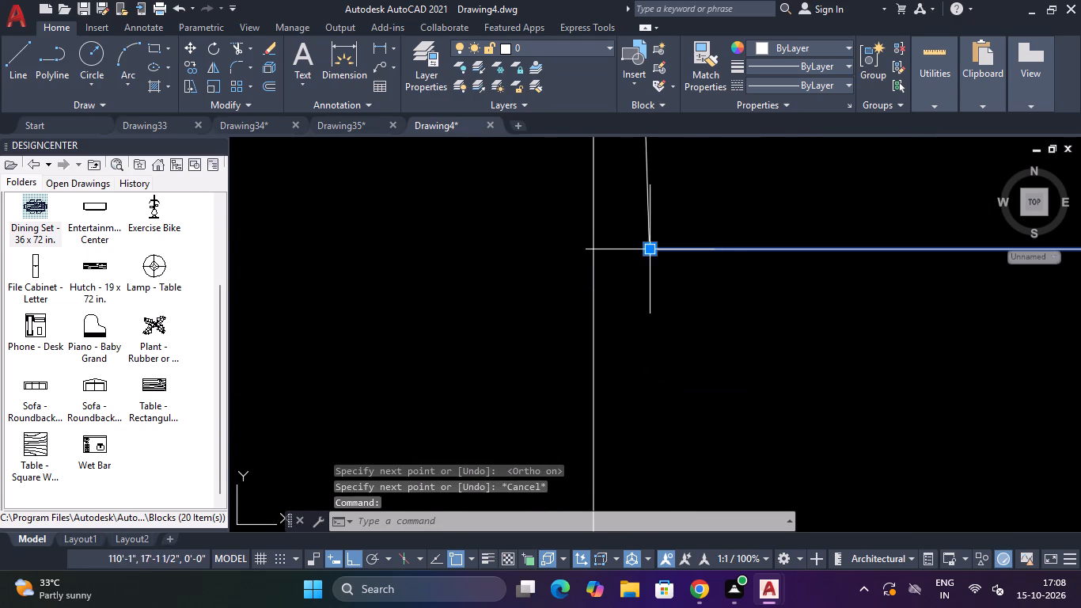
left_click(649, 249)
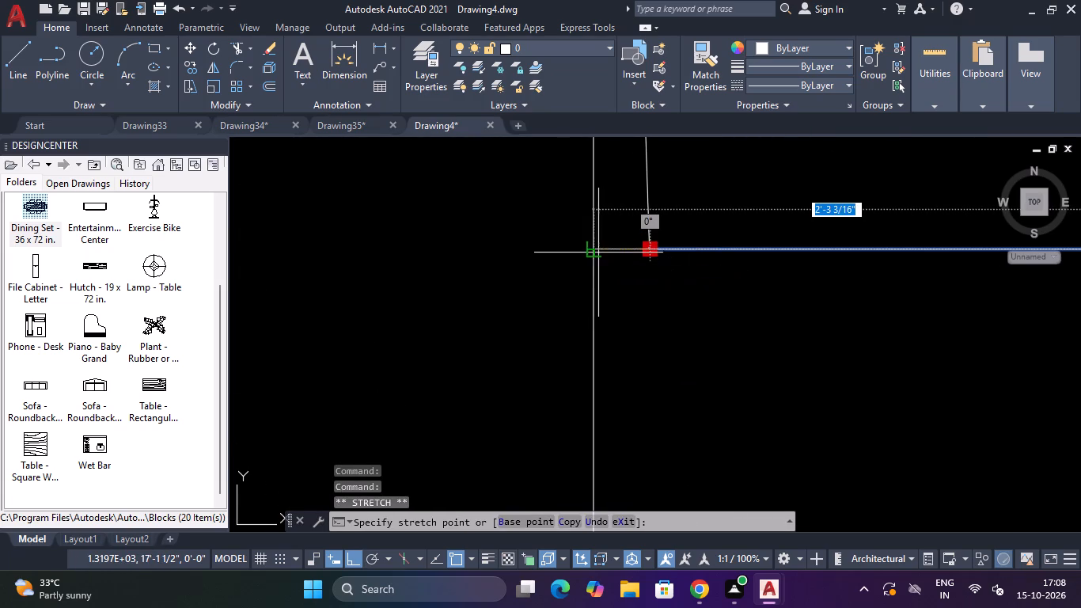
left_click(596, 251)
key("Escape")
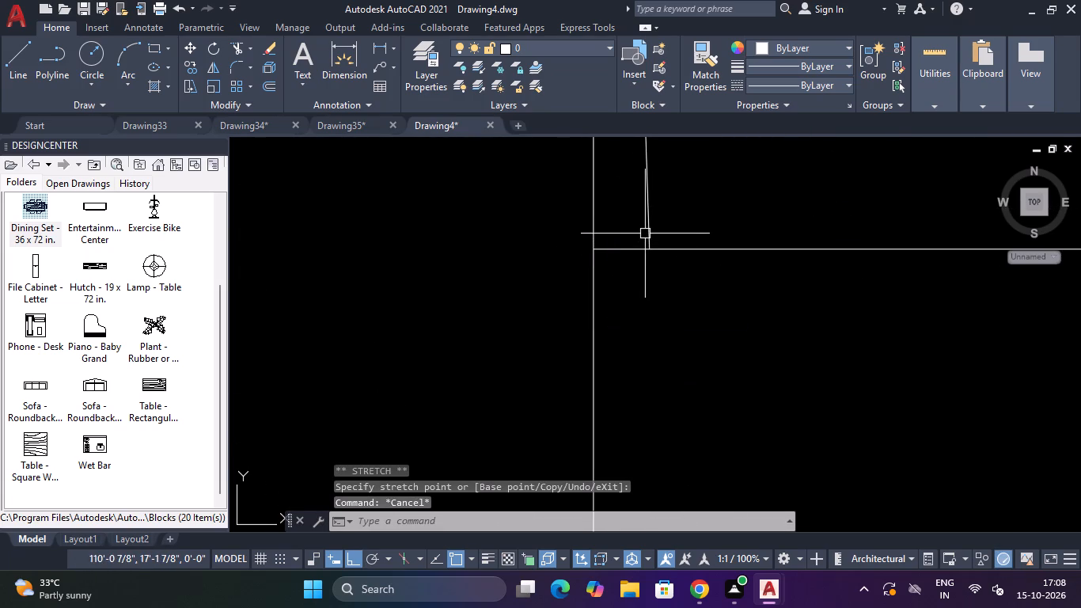
Stretch the south end of the tall leg's slanted east edge west to where the vertical guide line meets the short leg's north edge.
left_click(645, 234)
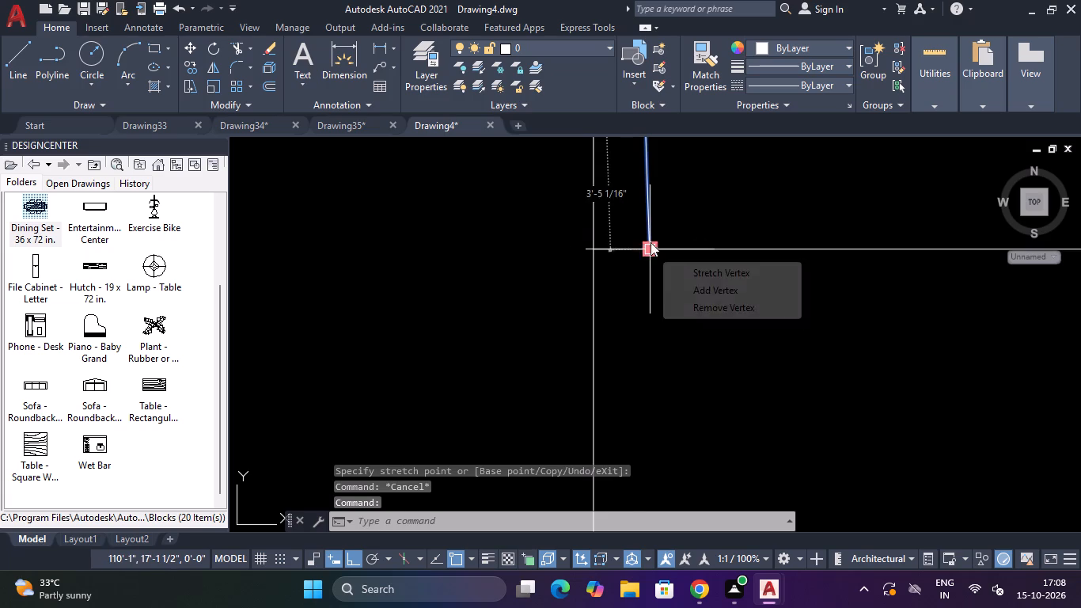
left_click(650, 242)
left_click(596, 251)
scroll(596, 251, "down", 4)
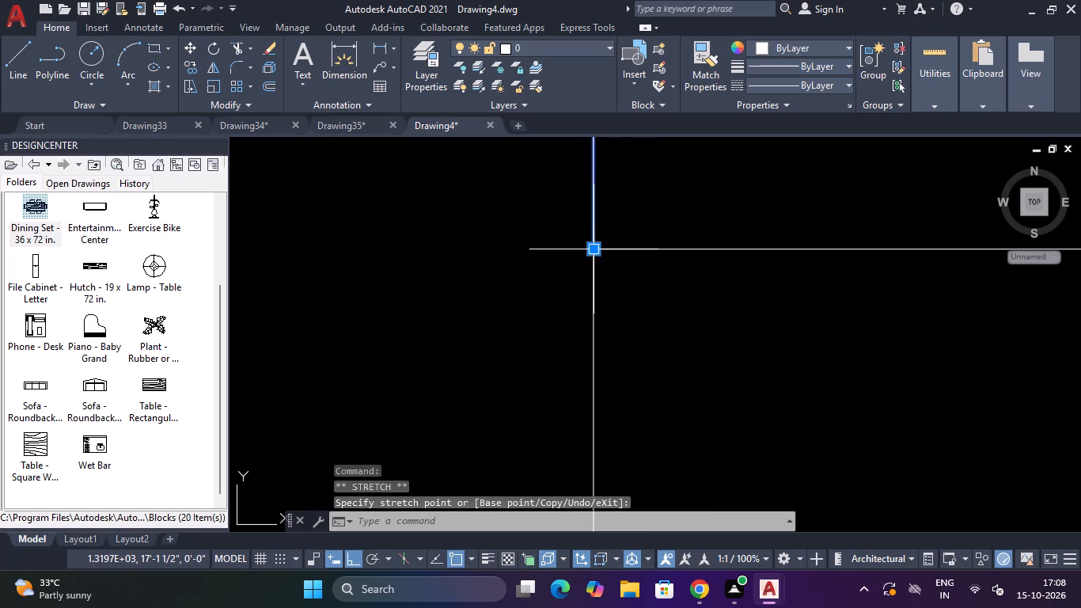
key("Escape")
Erase the vertical guide line running along the tall leg's east edge and across the toilet room below.
scroll(613, 203, "down", 7)
scroll(613, 130, "up", 3)
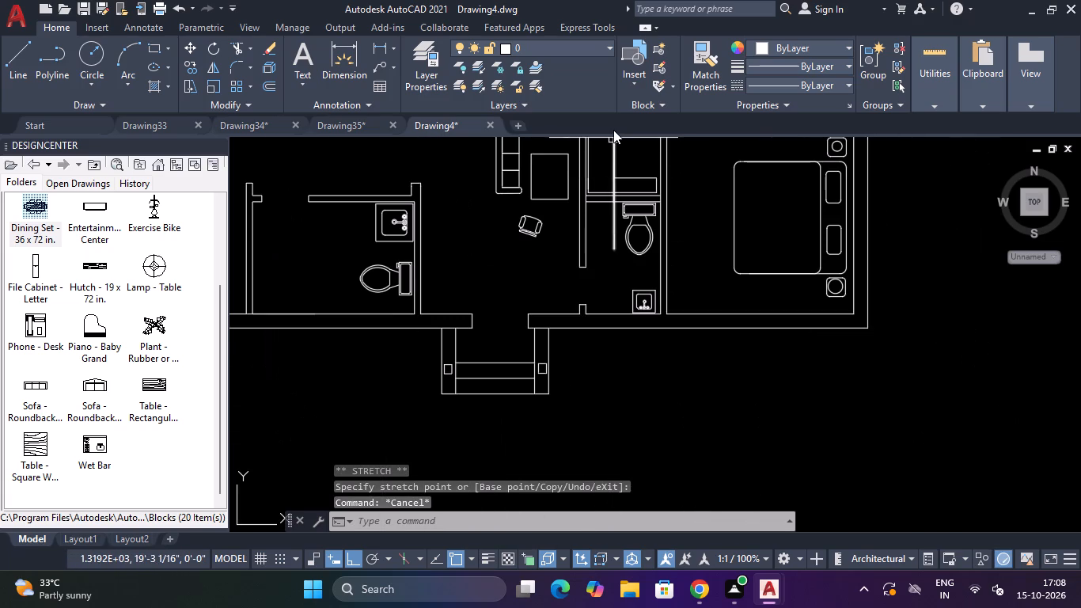
scroll(615, 166, "down", 5)
scroll(614, 141, "up", 3)
scroll(615, 232, "up", 4)
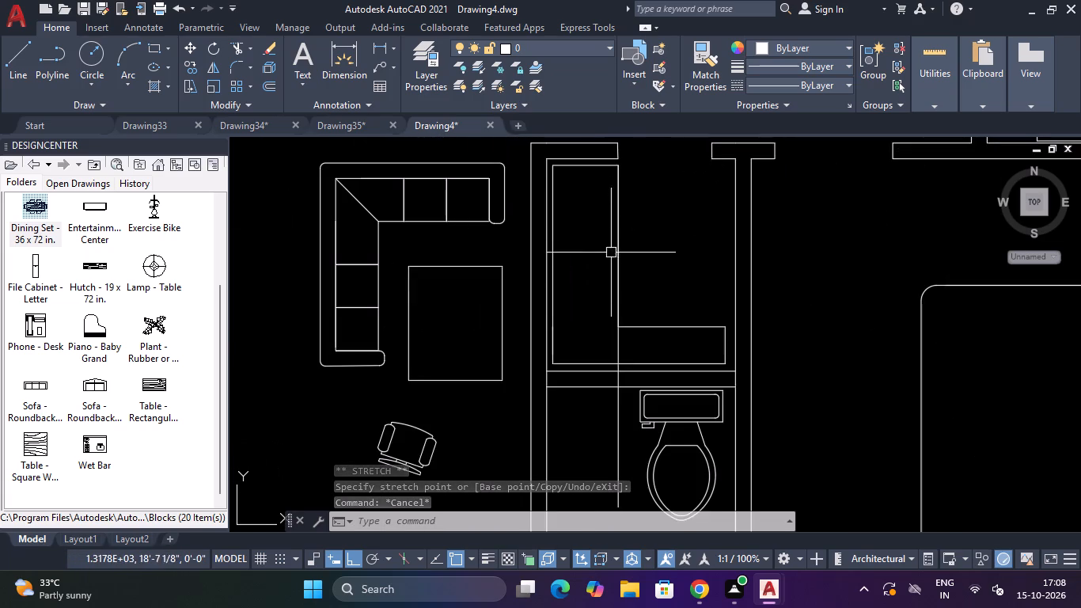
scroll(611, 232, "up", 3)
scroll(647, 297, "down", 3)
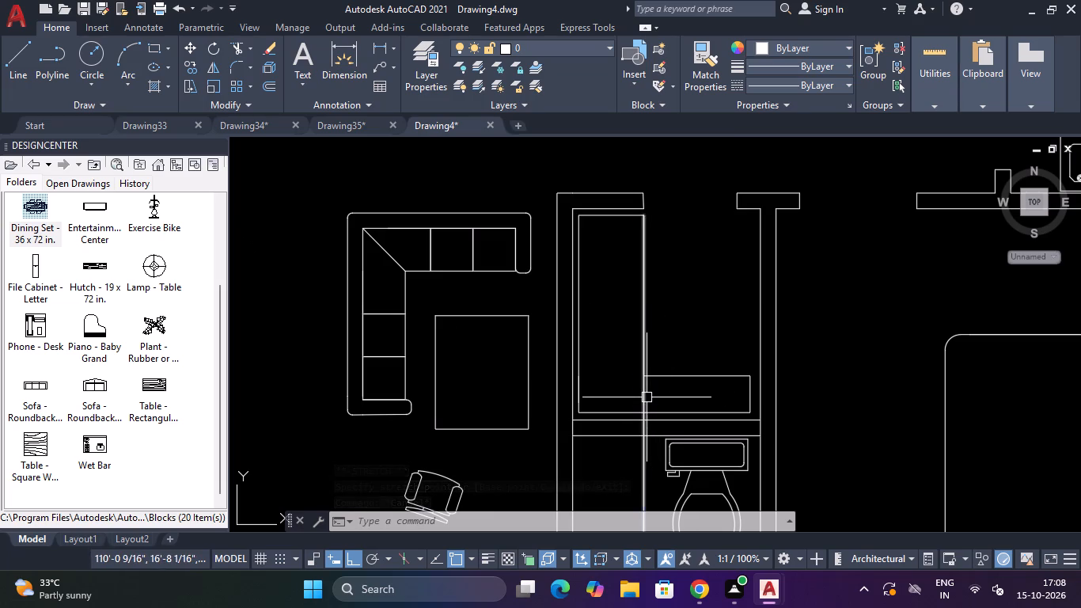
left_click(647, 397)
key("Delete")
scroll(662, 392, "down", 2)
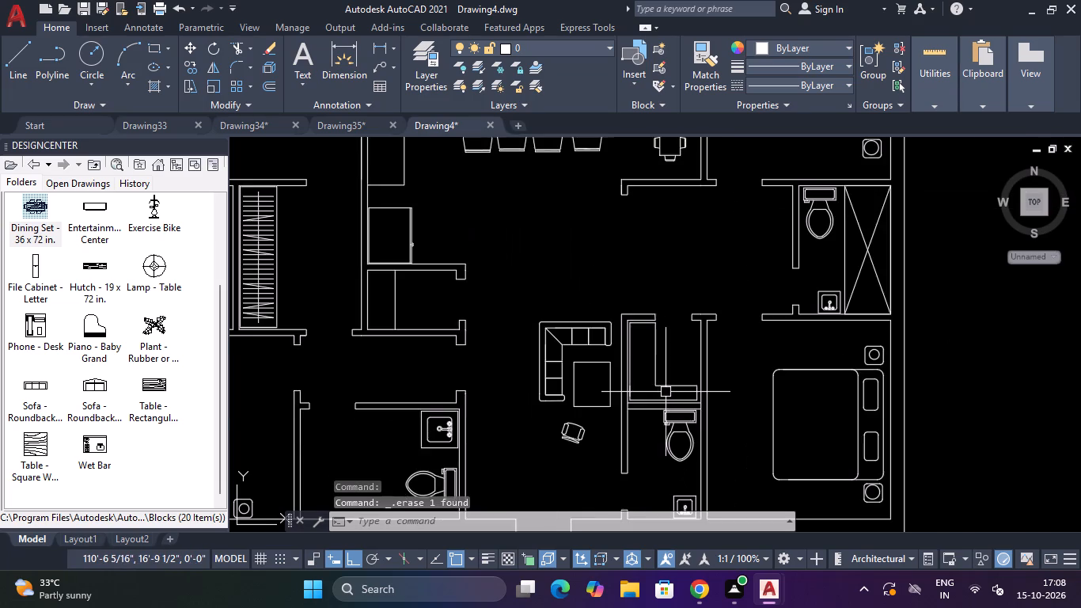
scroll(666, 392, "up", 4)
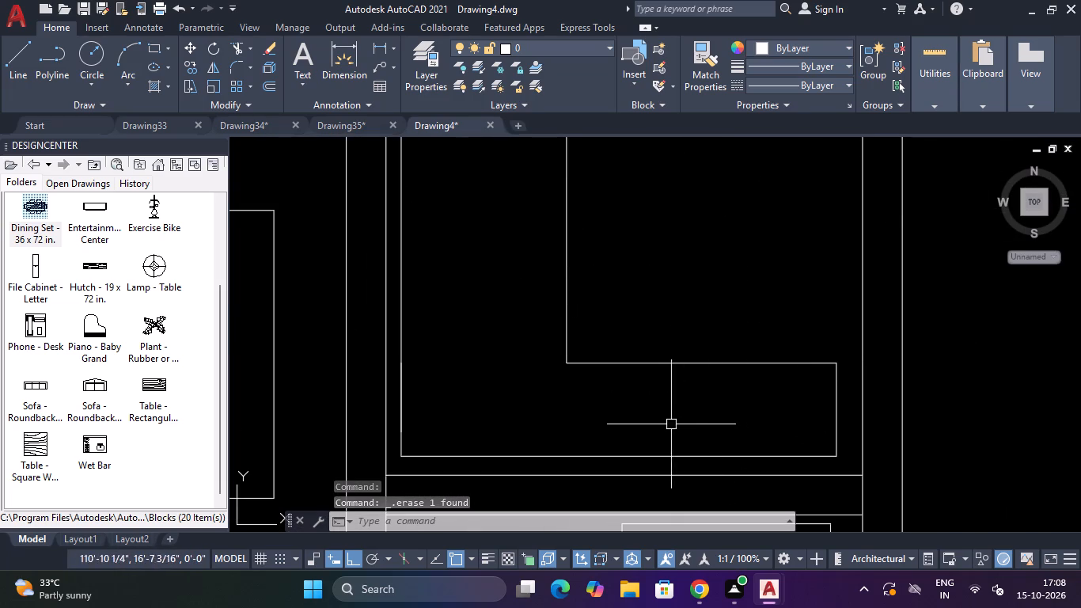
scroll(671, 421, "down", 3)
key("Escape")
key("Escape")
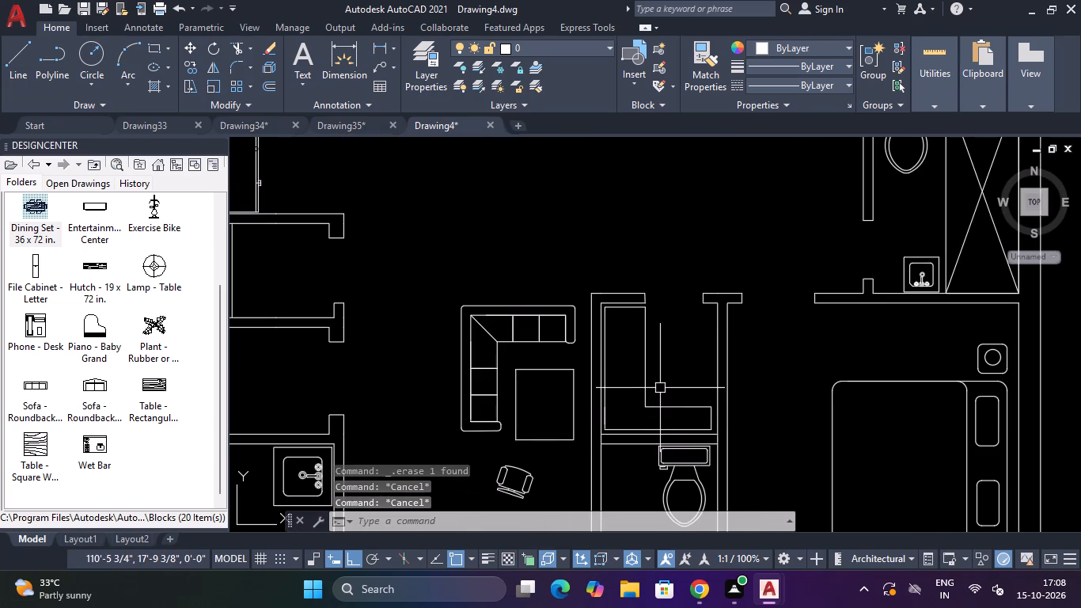
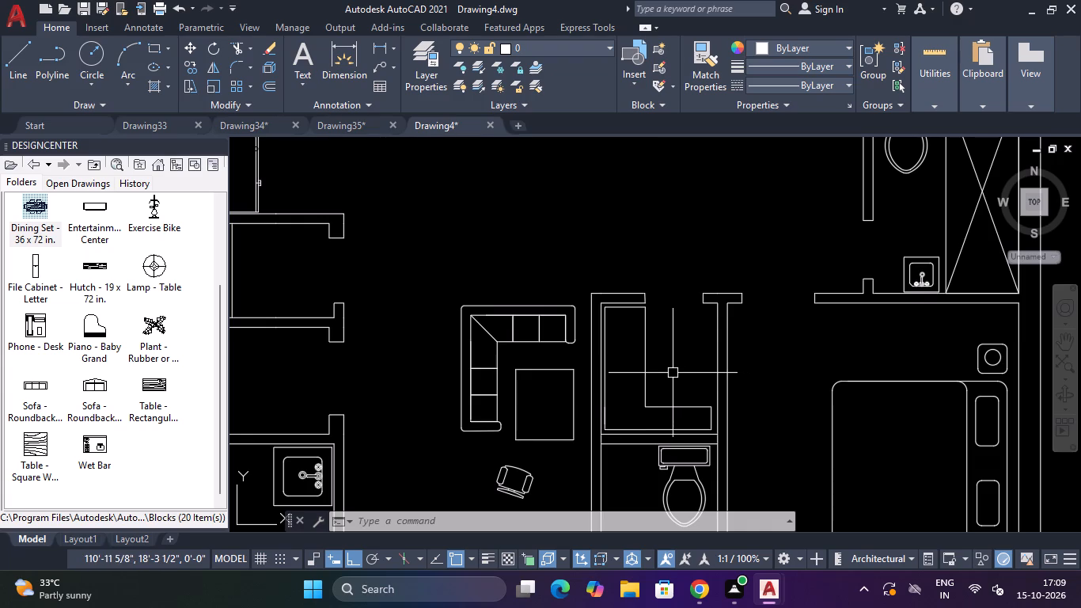
Draw a centre line about 3'-10 9/16" down the L-shaped stair's vertical flight and on across the lower flight to its far edge.
key("Escape")
key("Escape")
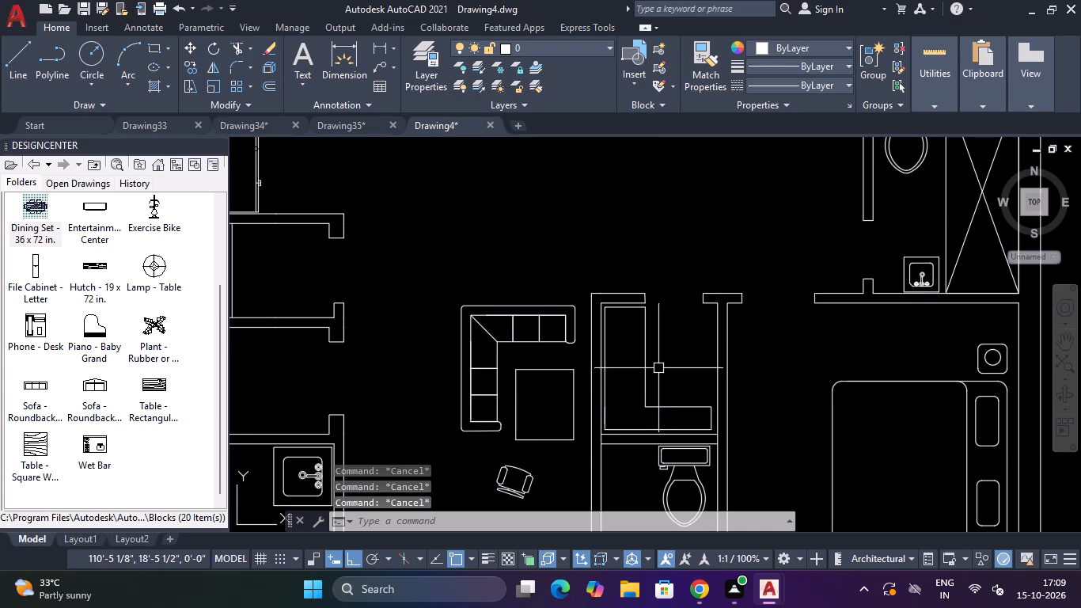
type("L")
key("space")
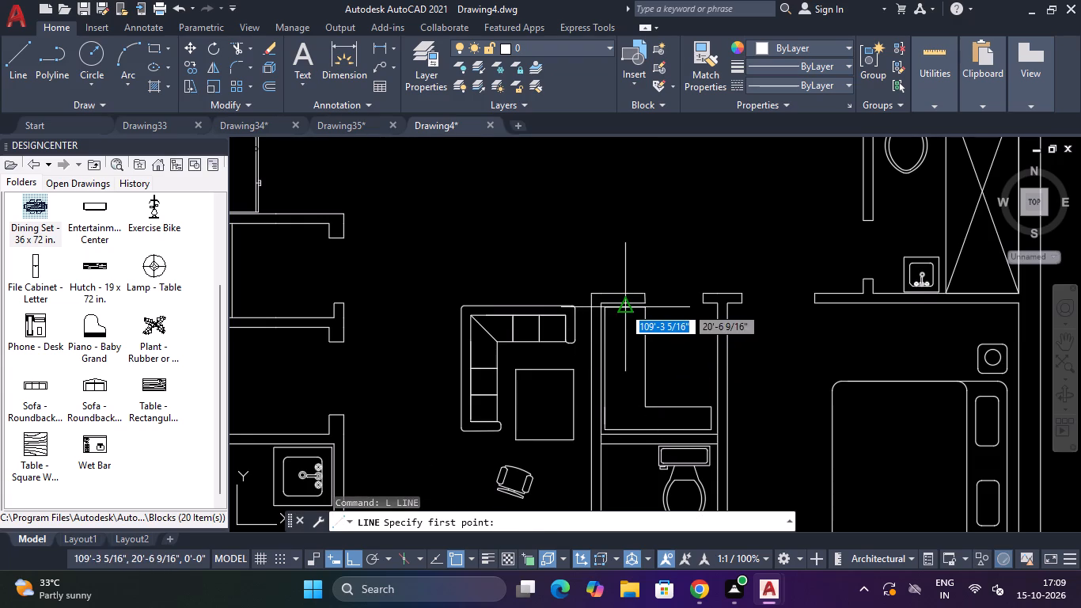
left_click(622, 306)
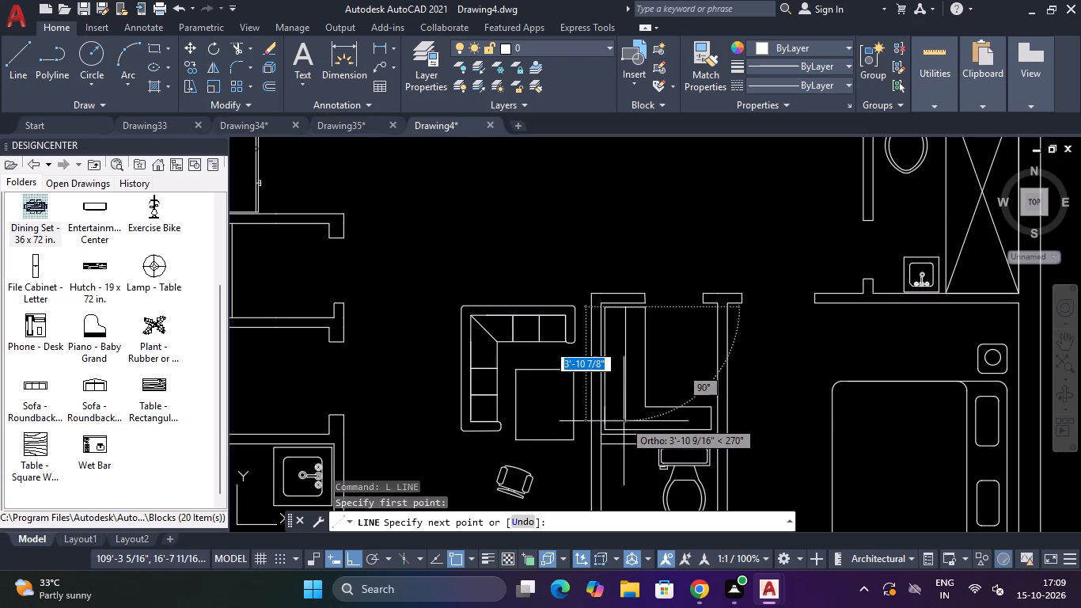
left_click(625, 420)
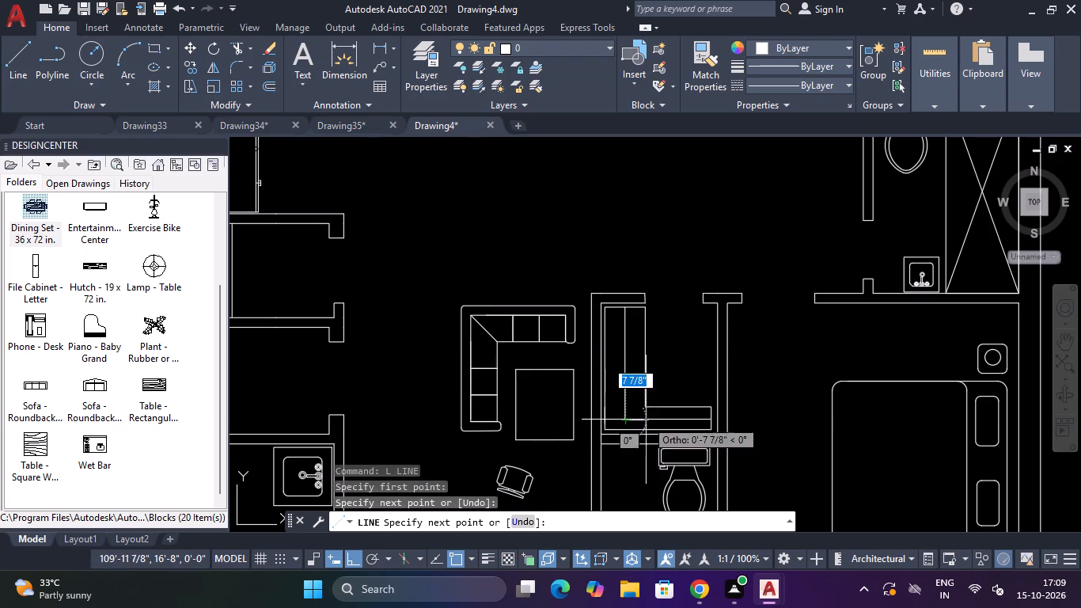
left_click(712, 416)
key("Escape")
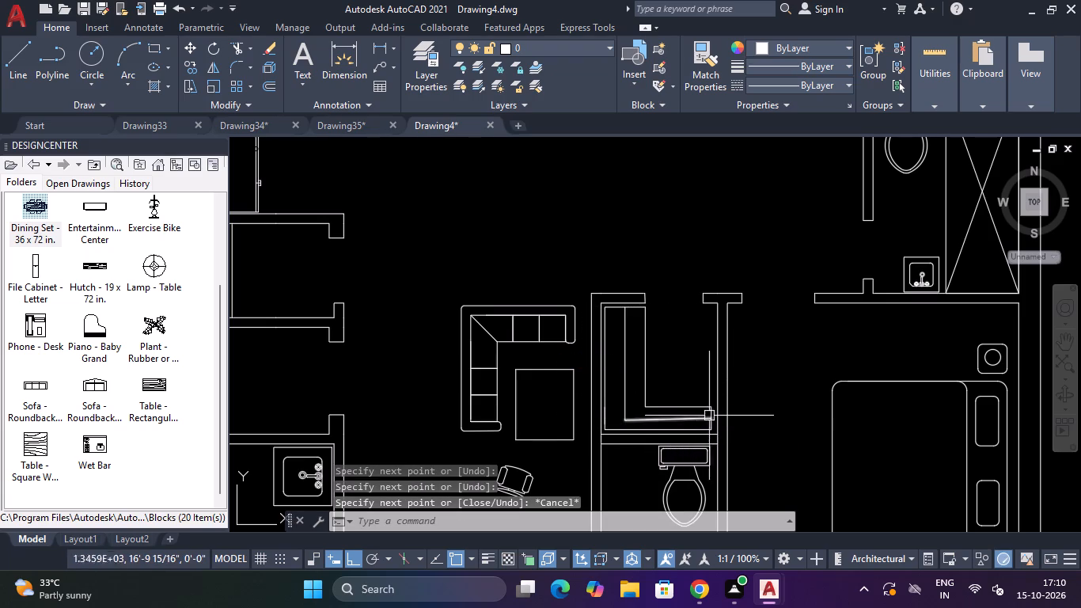
Explode the outline of the stair's vertical flight into separate lines.
scroll(628, 313, "up", 2)
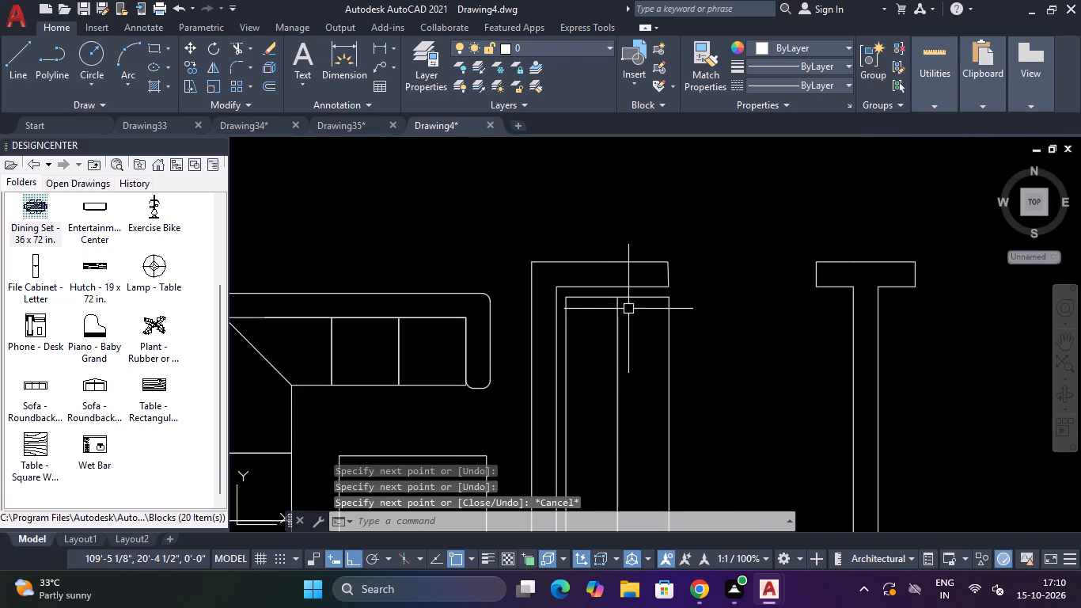
left_click(634, 299)
type("EX")
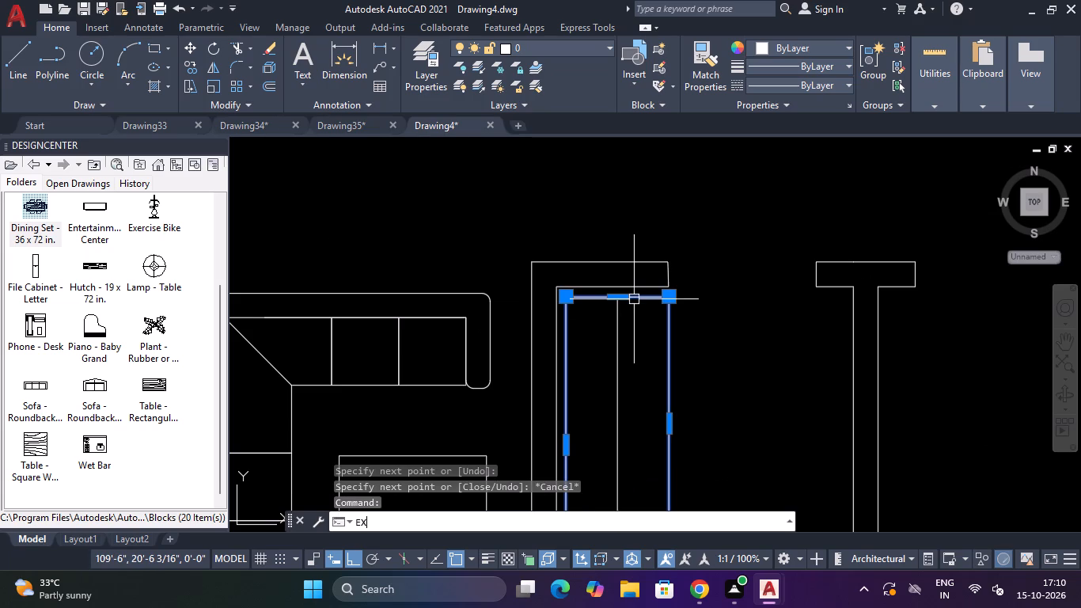
key("Down")
key("Return")
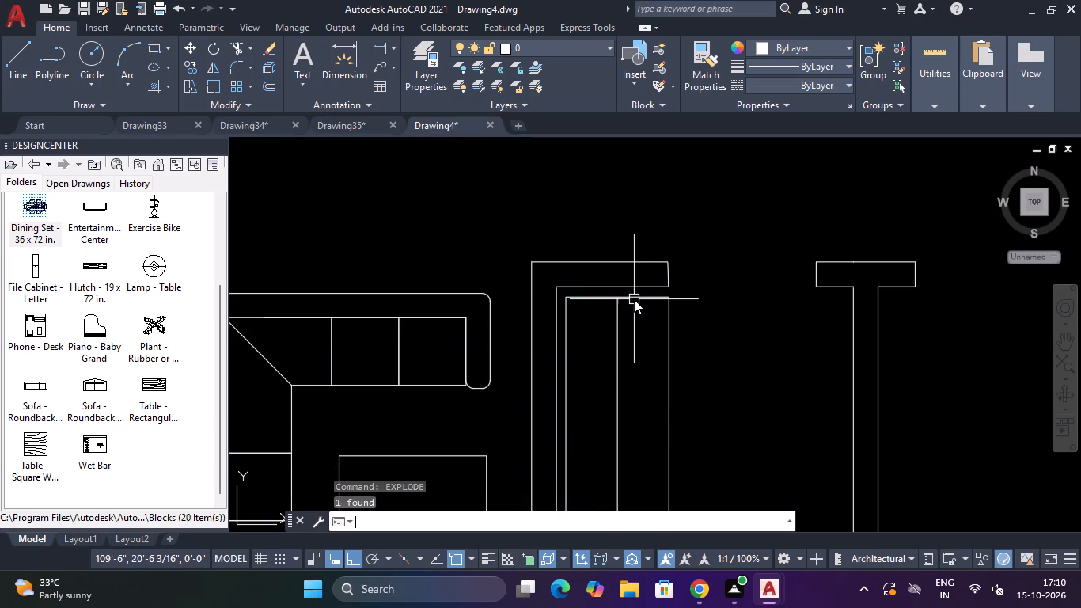
Copy the vertical flight's top edge as a 25-item array fitted down to the lower end of the centre line.
left_click(642, 295)
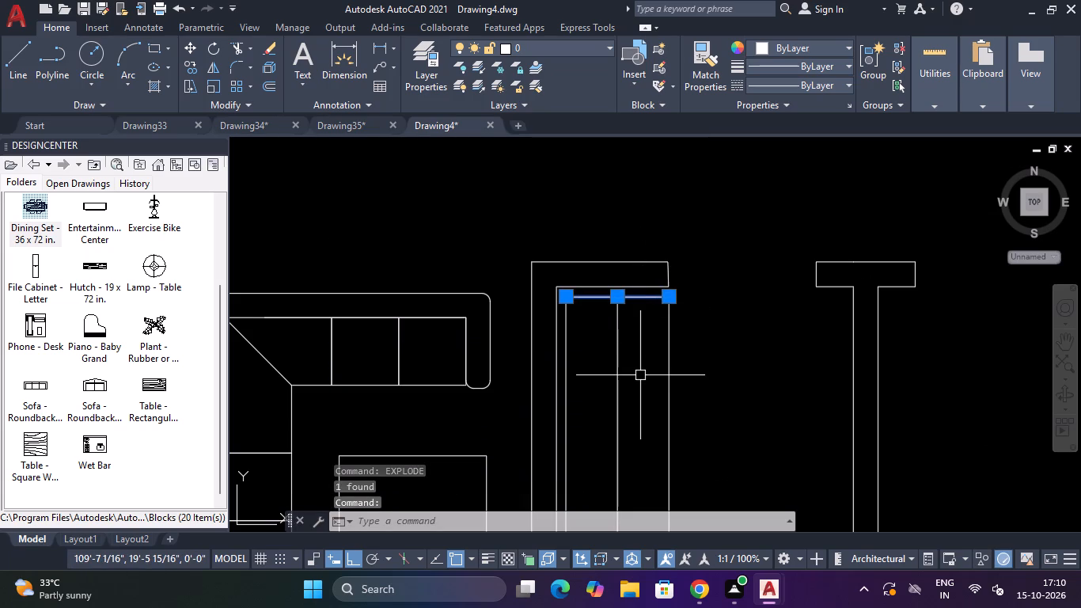
key("c")
key("o")
key("Return")
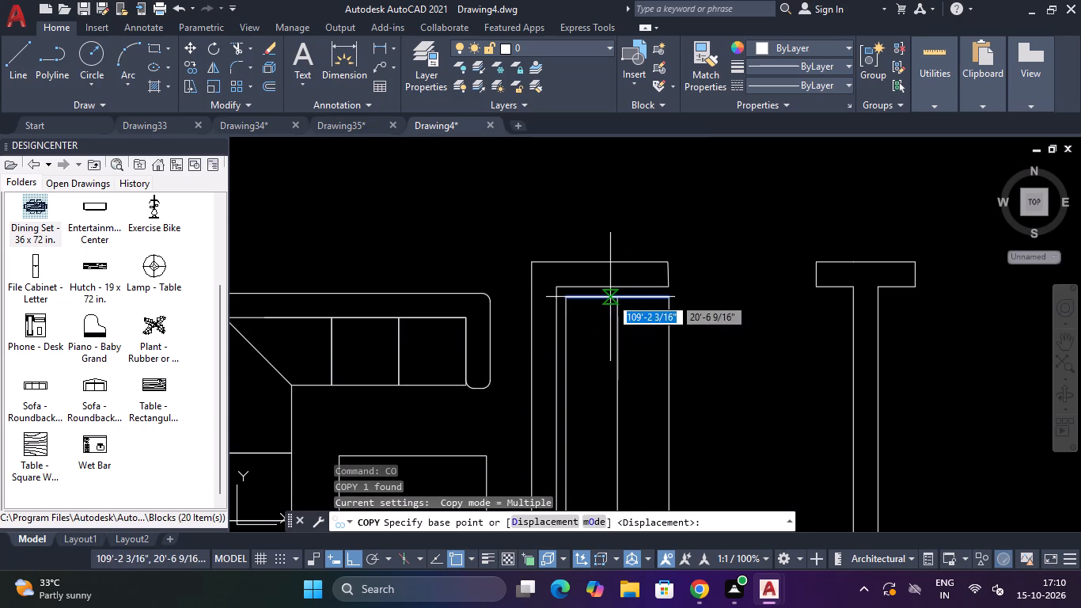
left_click(613, 297)
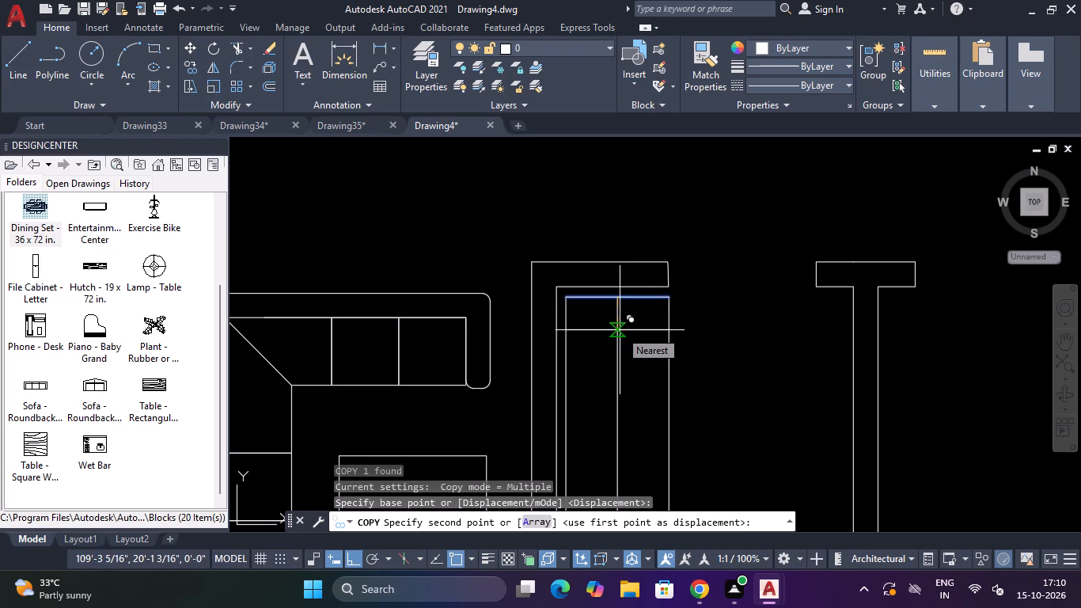
type("A")
key("space")
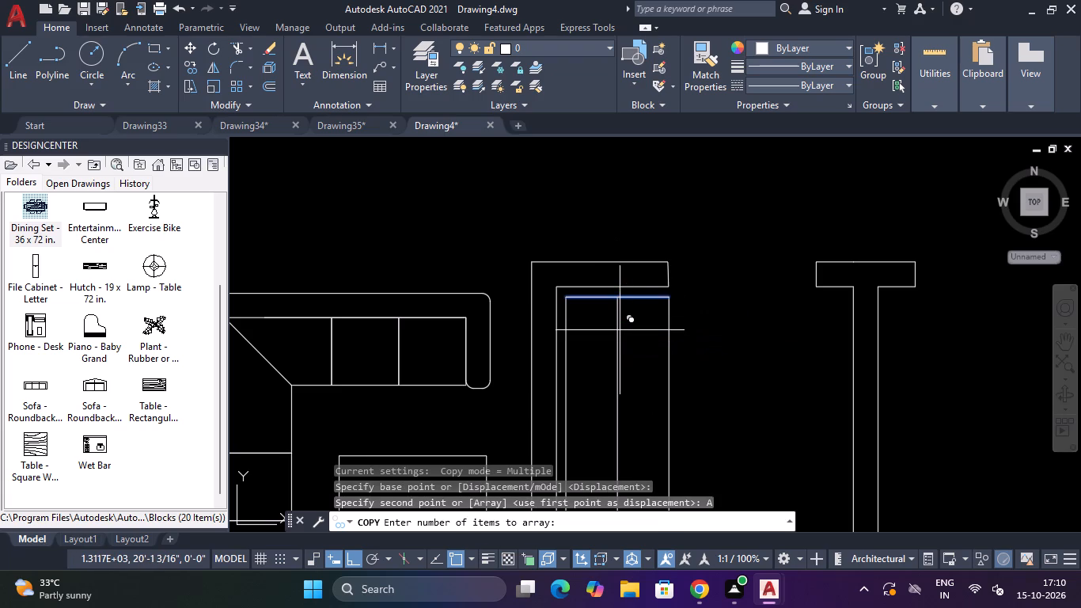
type("25")
key("Return")
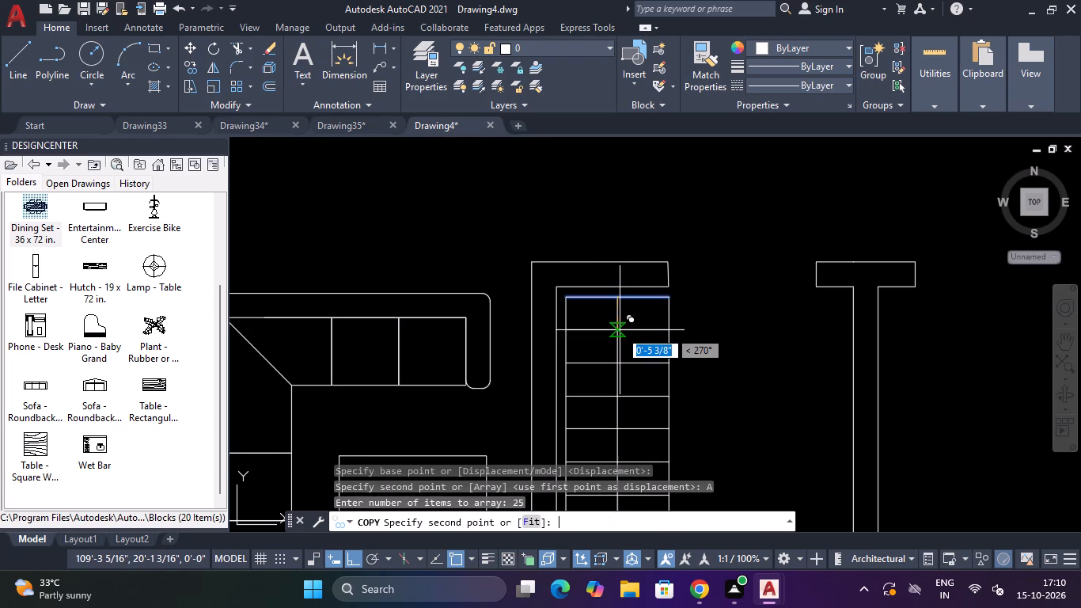
scroll(620, 331, "down", 3)
type("F")
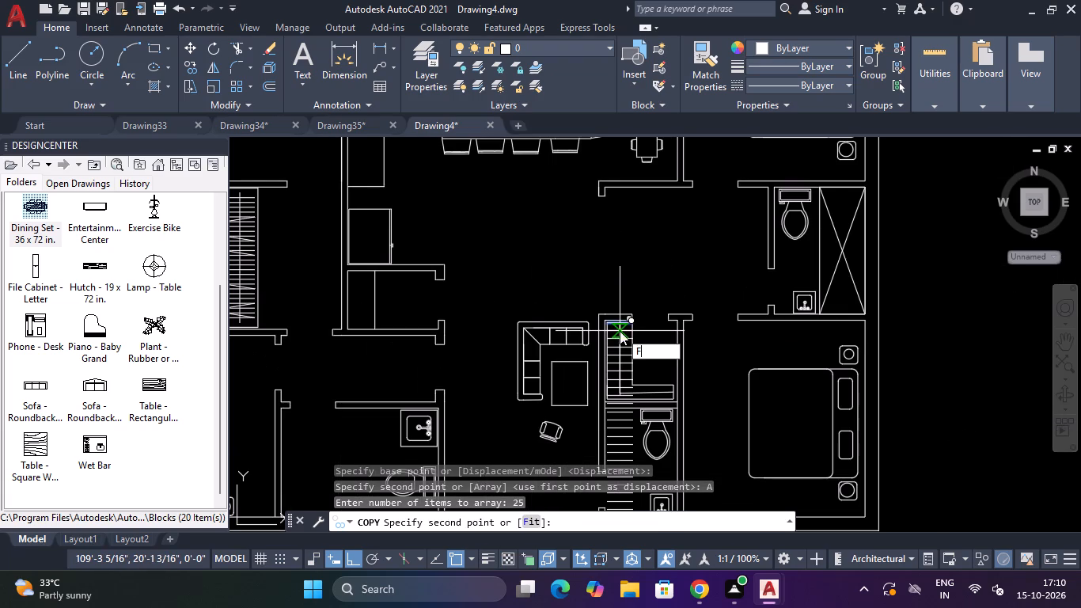
key("space")
scroll(632, 371, "up", 1)
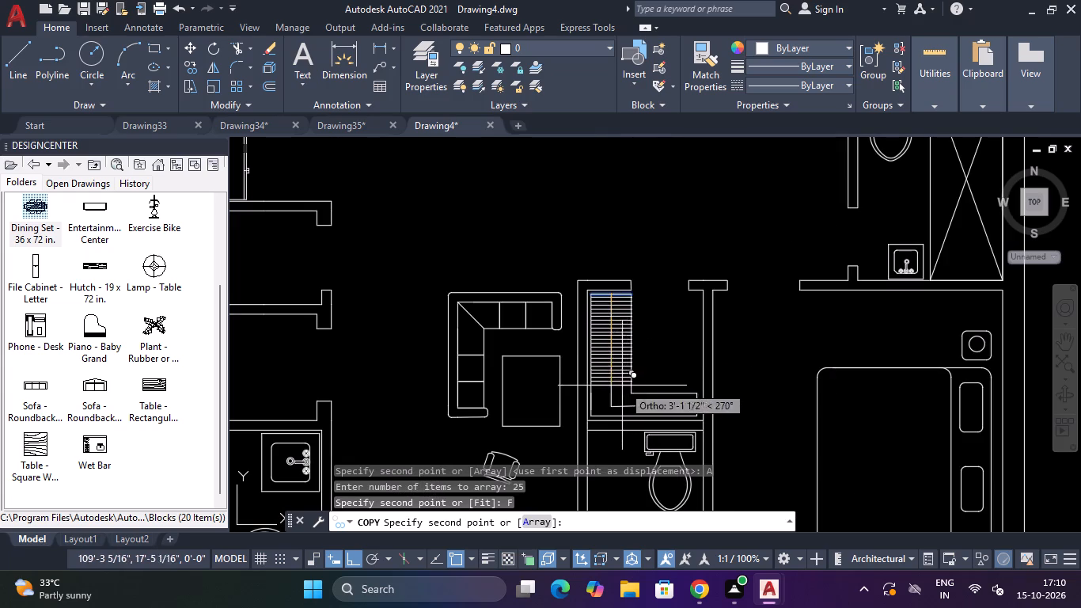
scroll(609, 406, "up", 1)
left_click(609, 406)
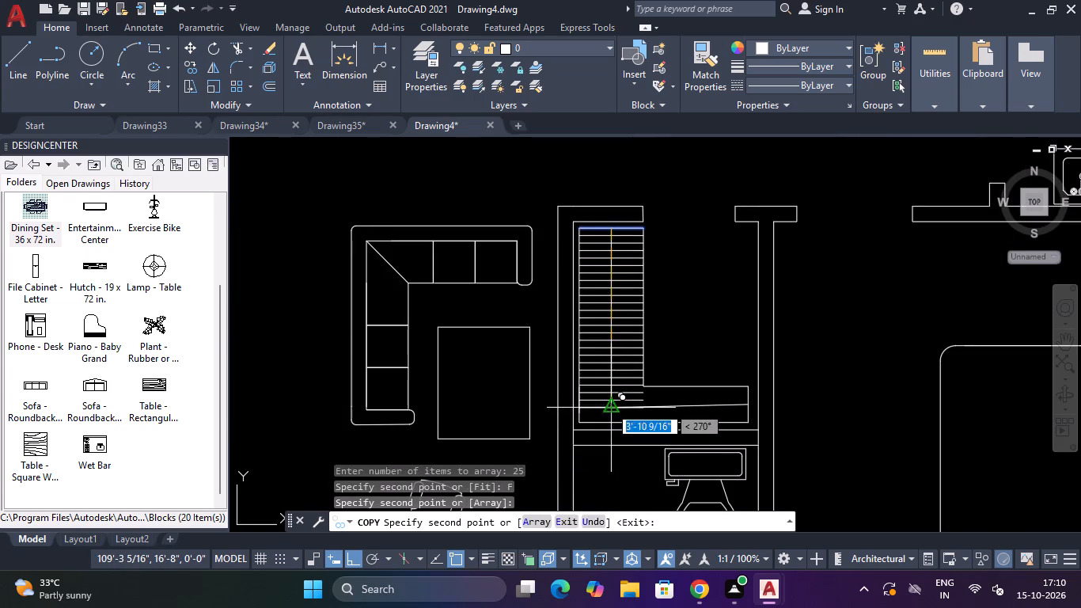
key("Escape")
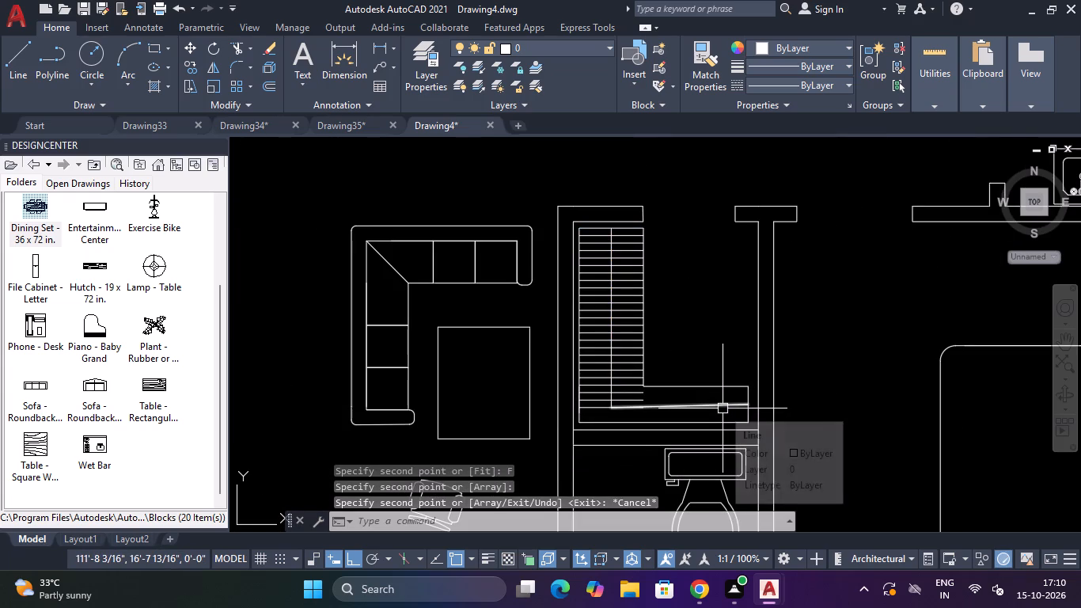
Delete the slanted centre line across the lower flight.
left_click(723, 408)
key("Delete")
Draw a horizontal centre line through the lower flight from its end edge's midpoint to the vertical centre line.
scroll(718, 405, "up", 2)
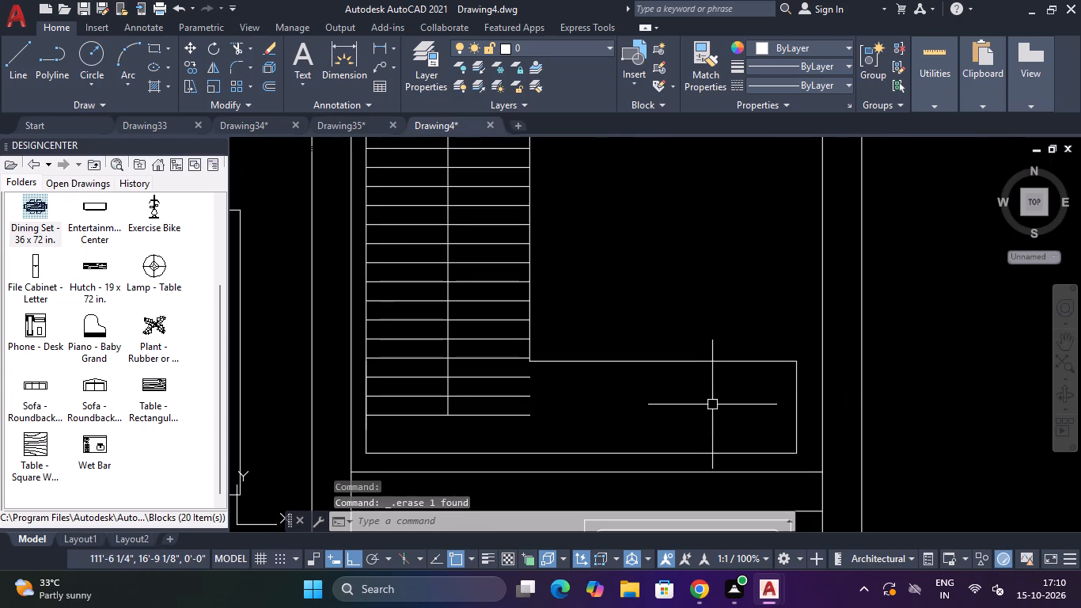
key("l")
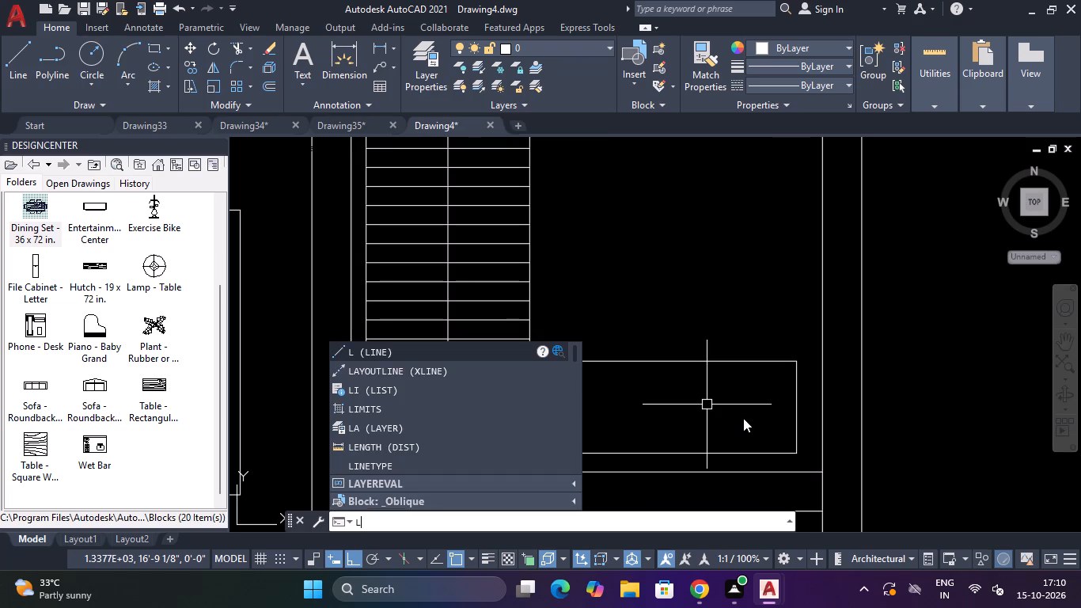
key("space")
left_click_drag(798, 401, 775, 401)
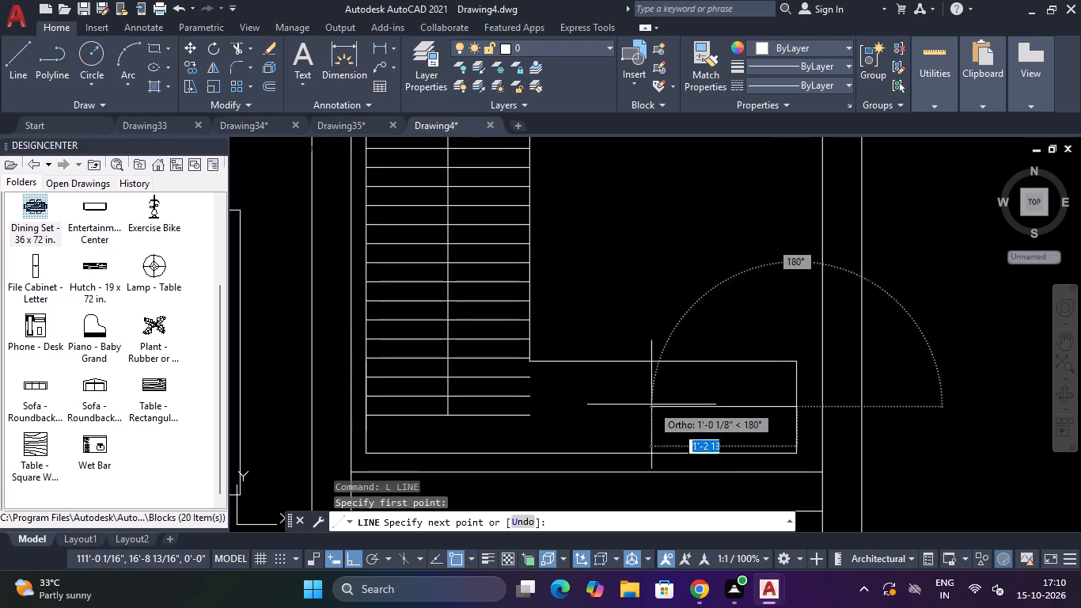
left_click(446, 407)
key("Escape")
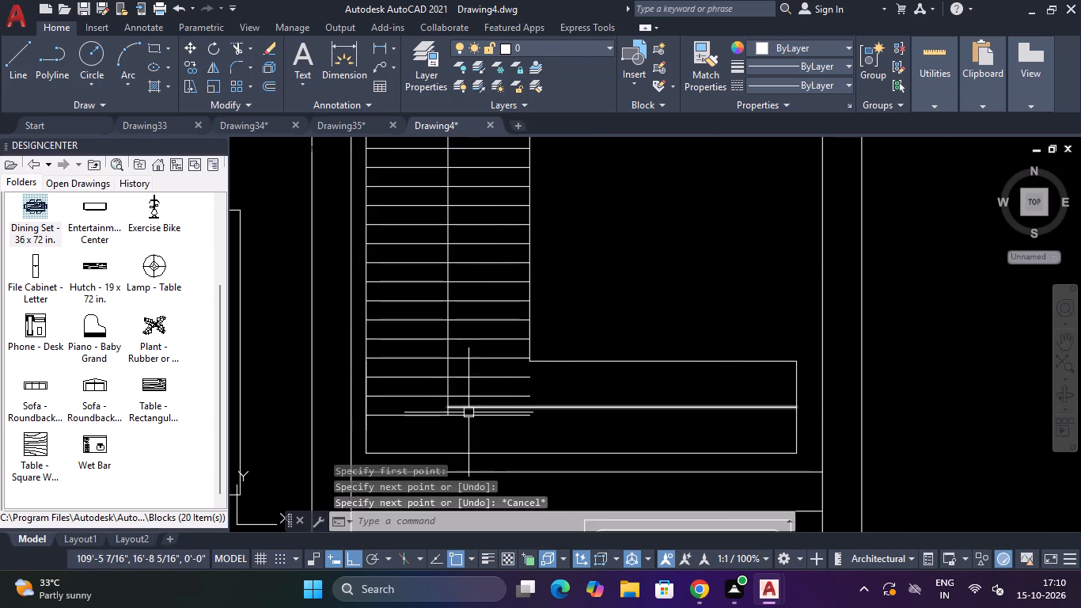
Trim the vertical centre line's overhang and the last tread line below the horizontal centre line.
scroll(468, 412, "up", 2)
type("TR")
key("space")
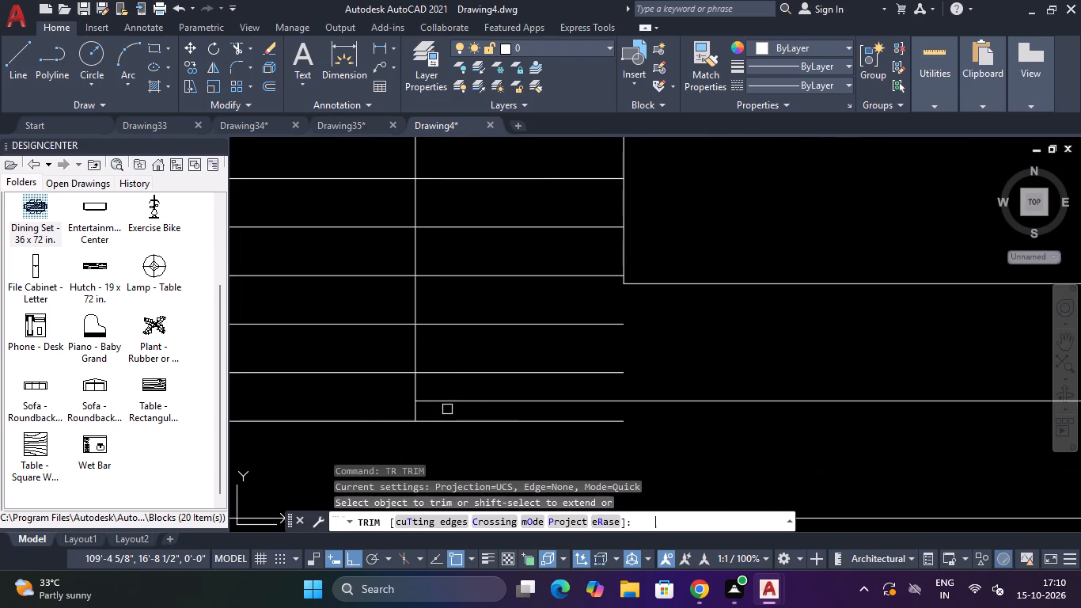
scroll(446, 409, "up", 3)
left_click(446, 409)
left_click(267, 407)
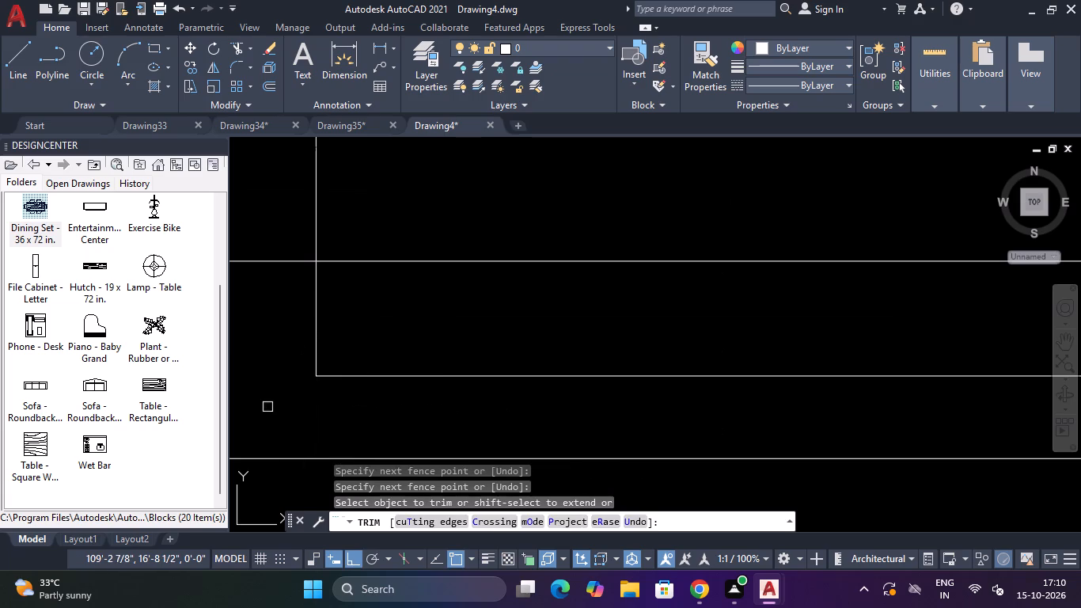
scroll(293, 404, "down", 3)
left_click(298, 405)
left_click(300, 423)
scroll(301, 423, "down", 4)
key("Escape")
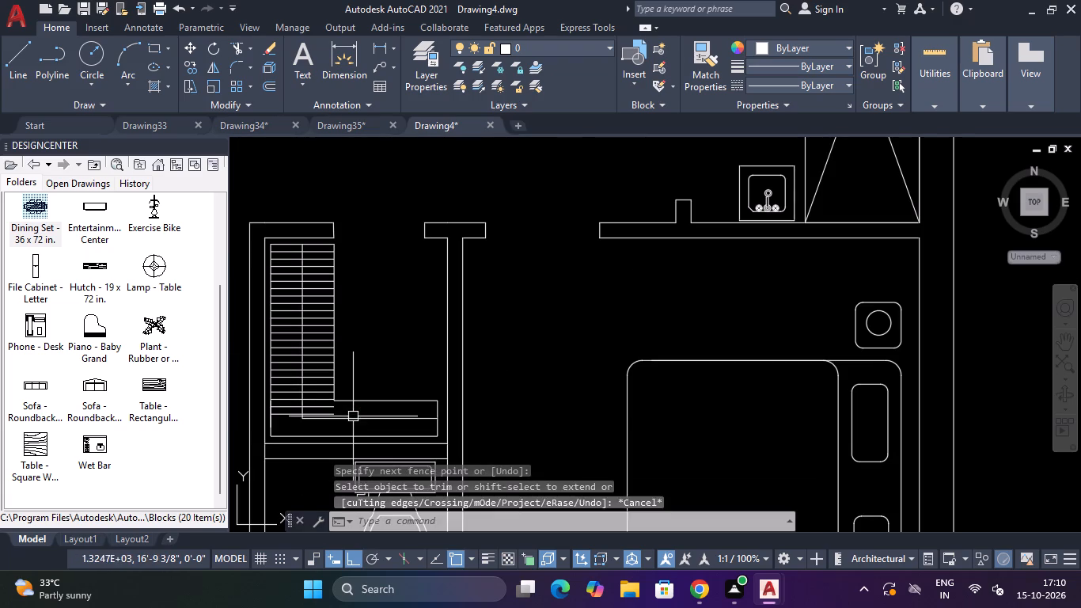
key("Escape")
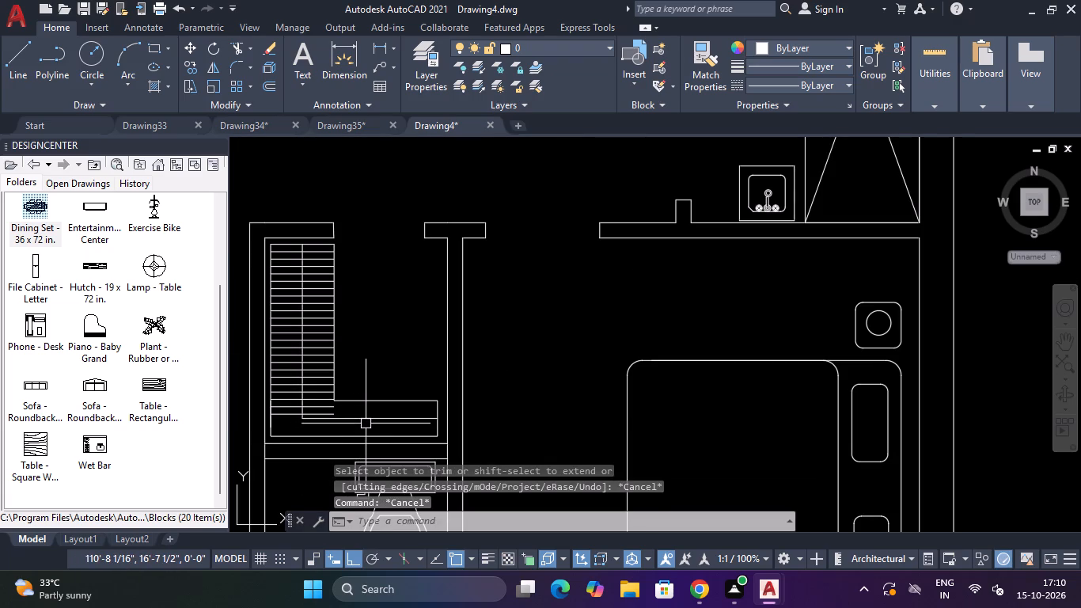
Explode the outline of the stair's lower flight into separate lines.
left_click(438, 431)
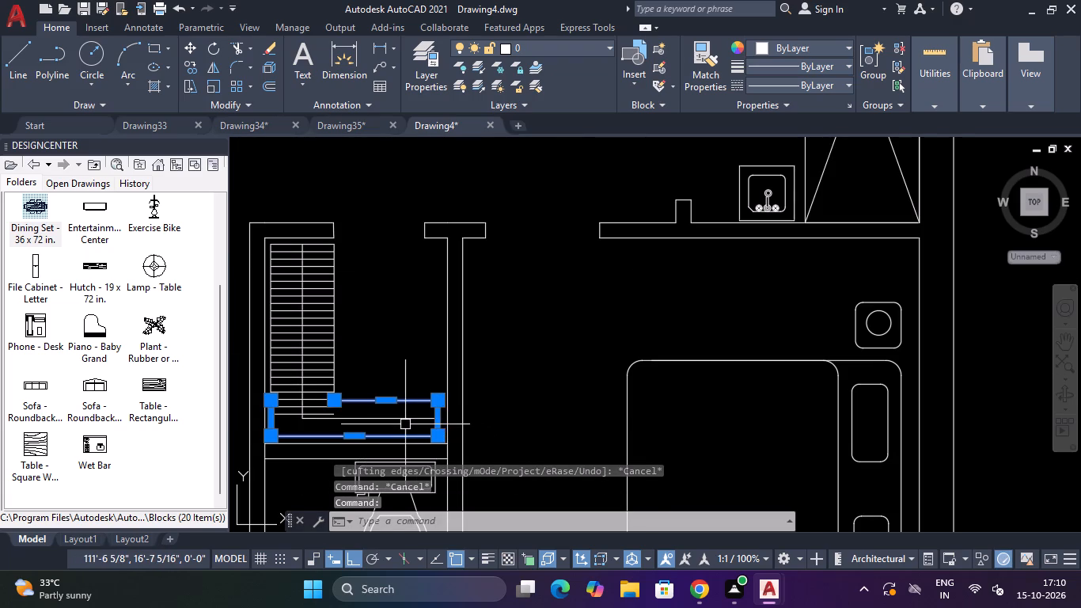
type("EX")
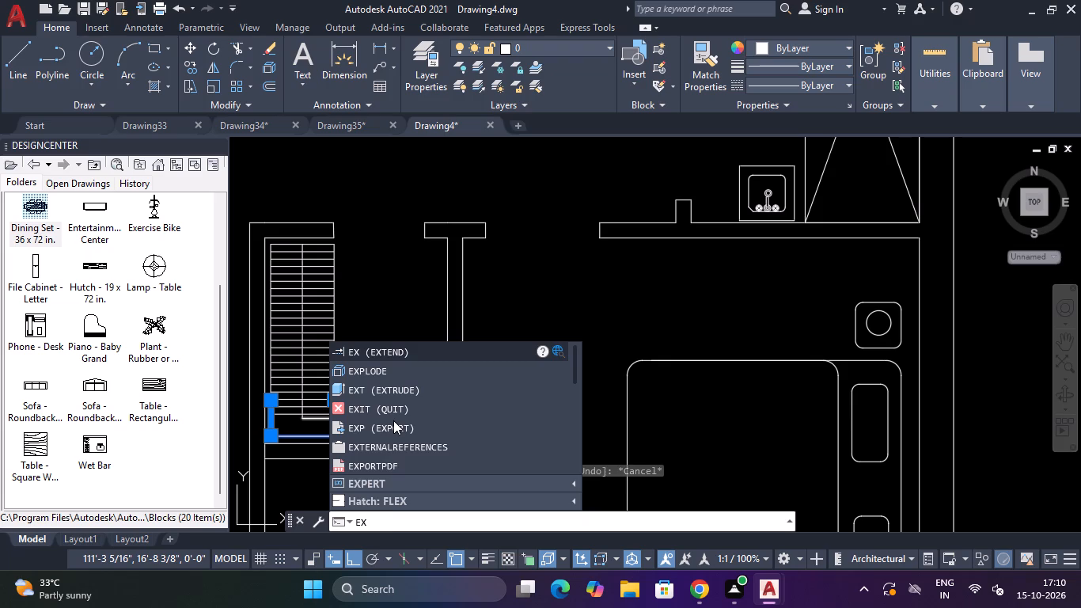
key("Down")
key("Return")
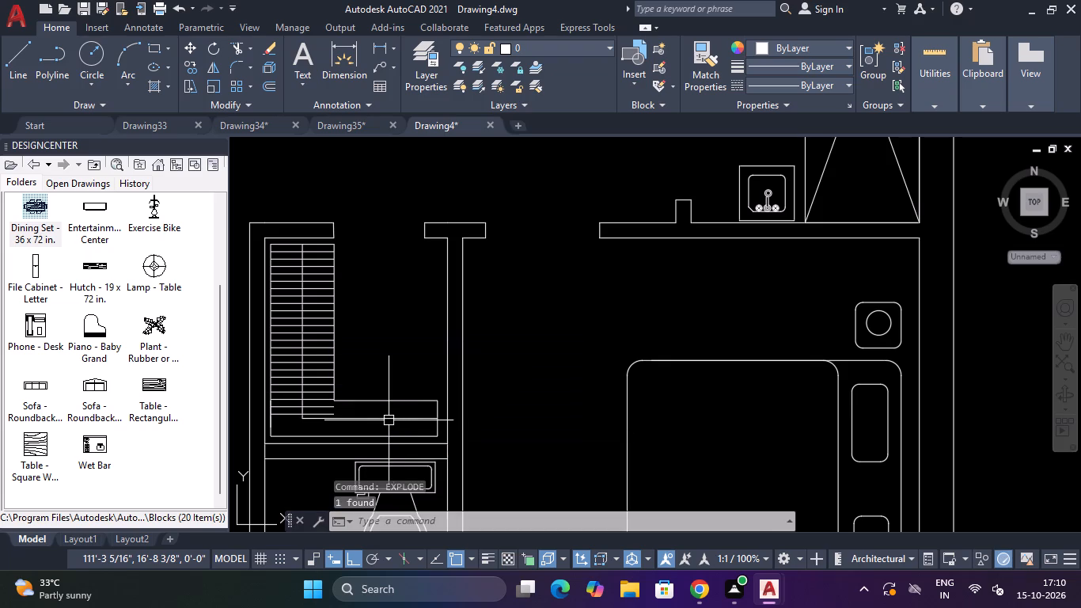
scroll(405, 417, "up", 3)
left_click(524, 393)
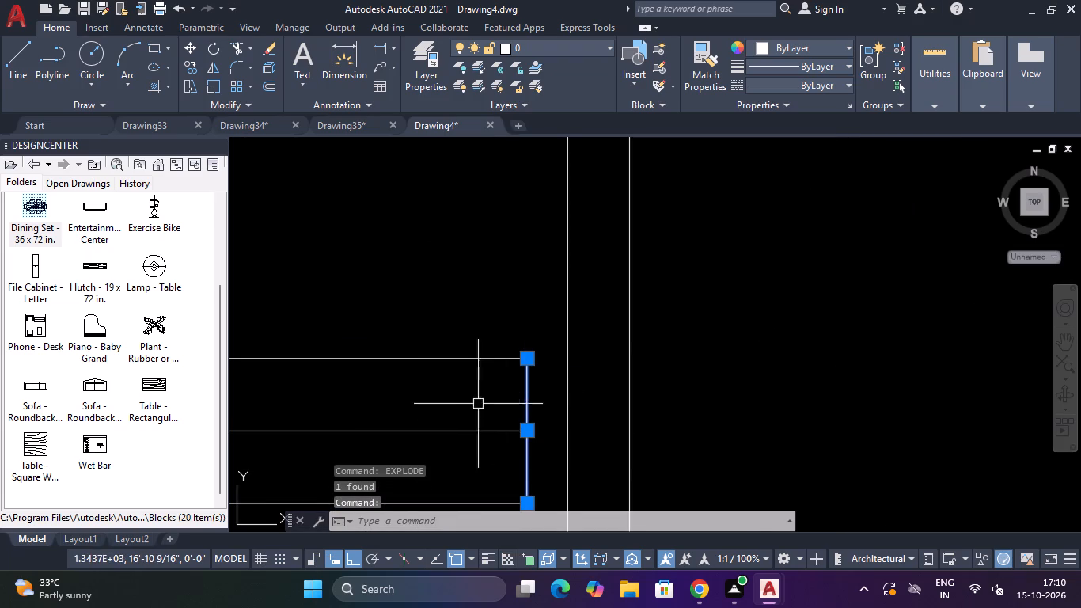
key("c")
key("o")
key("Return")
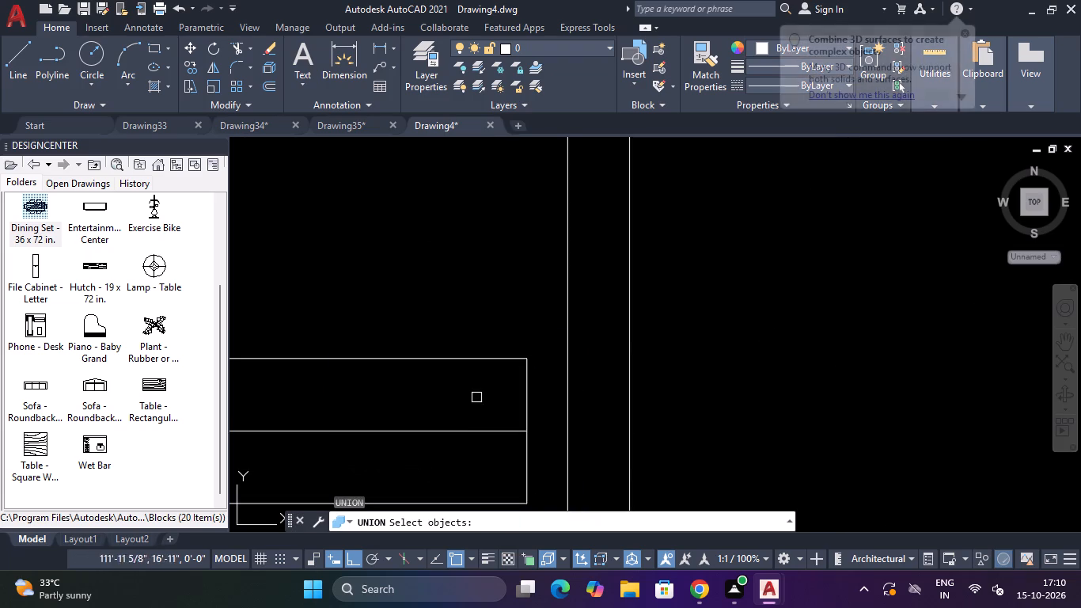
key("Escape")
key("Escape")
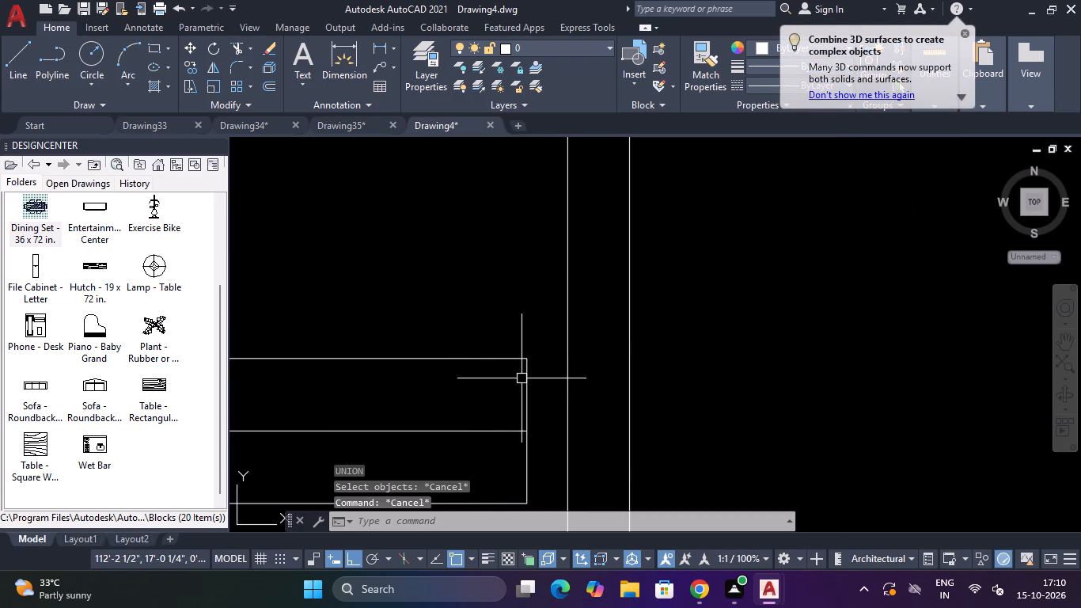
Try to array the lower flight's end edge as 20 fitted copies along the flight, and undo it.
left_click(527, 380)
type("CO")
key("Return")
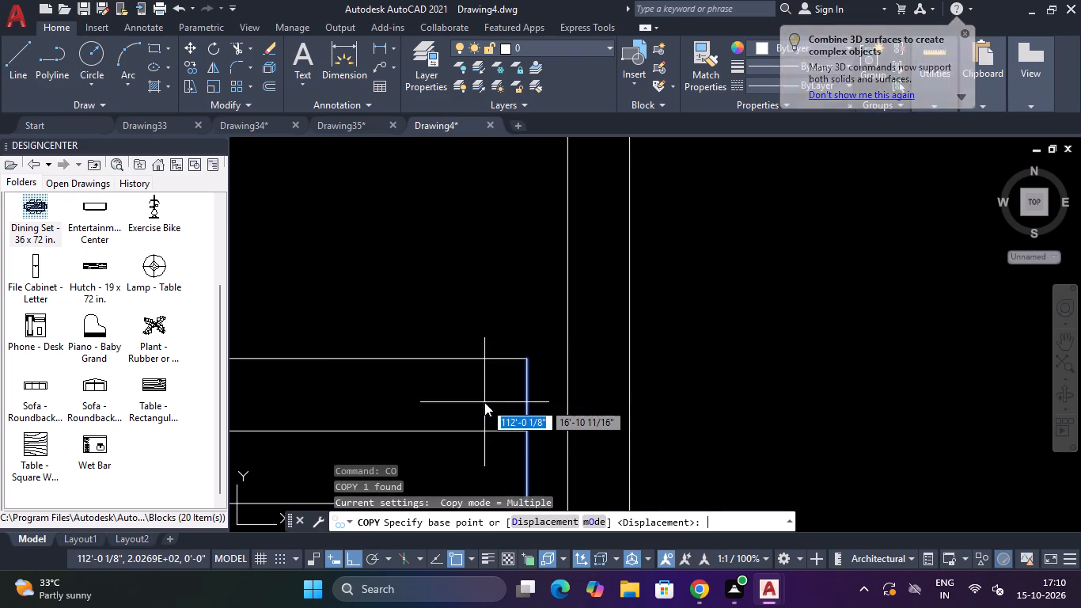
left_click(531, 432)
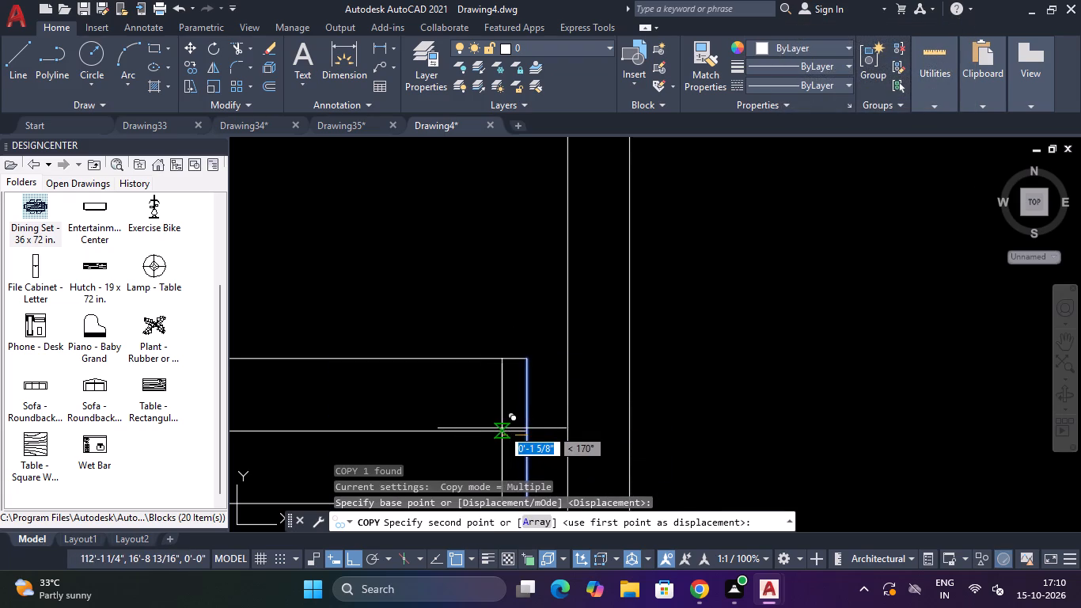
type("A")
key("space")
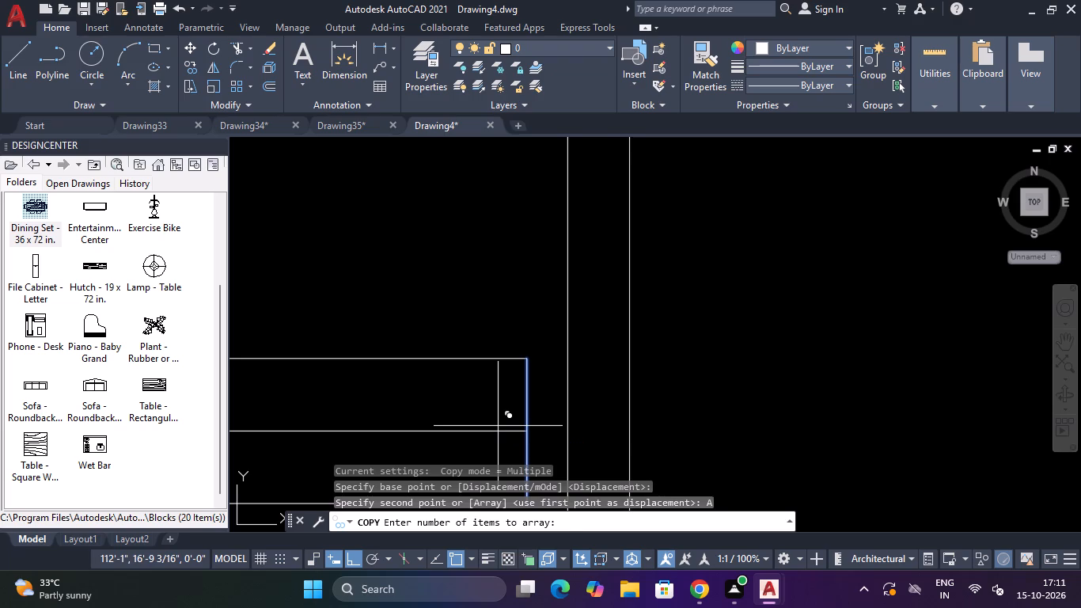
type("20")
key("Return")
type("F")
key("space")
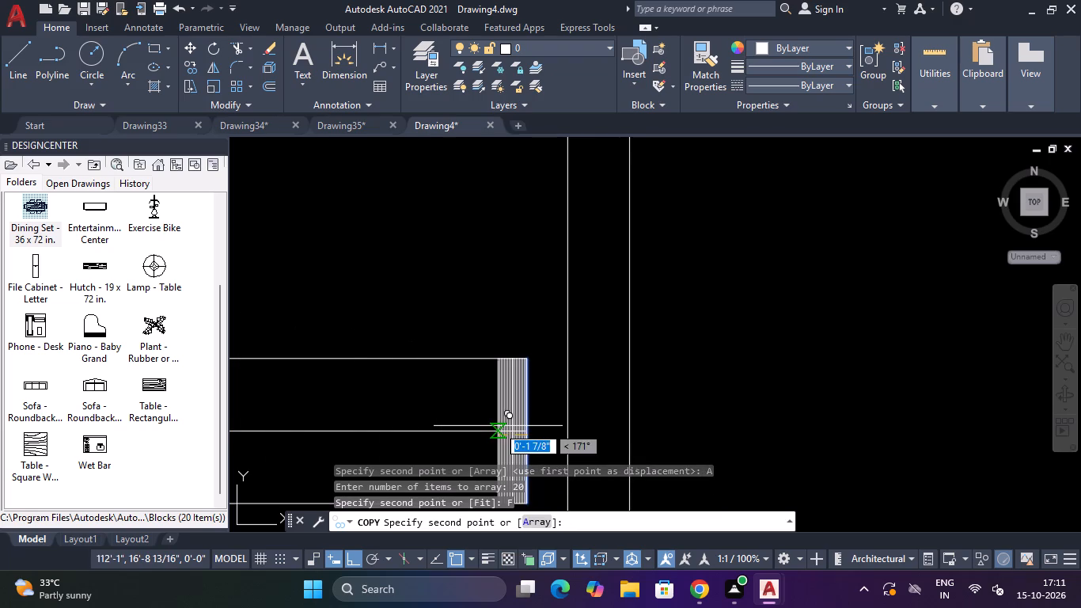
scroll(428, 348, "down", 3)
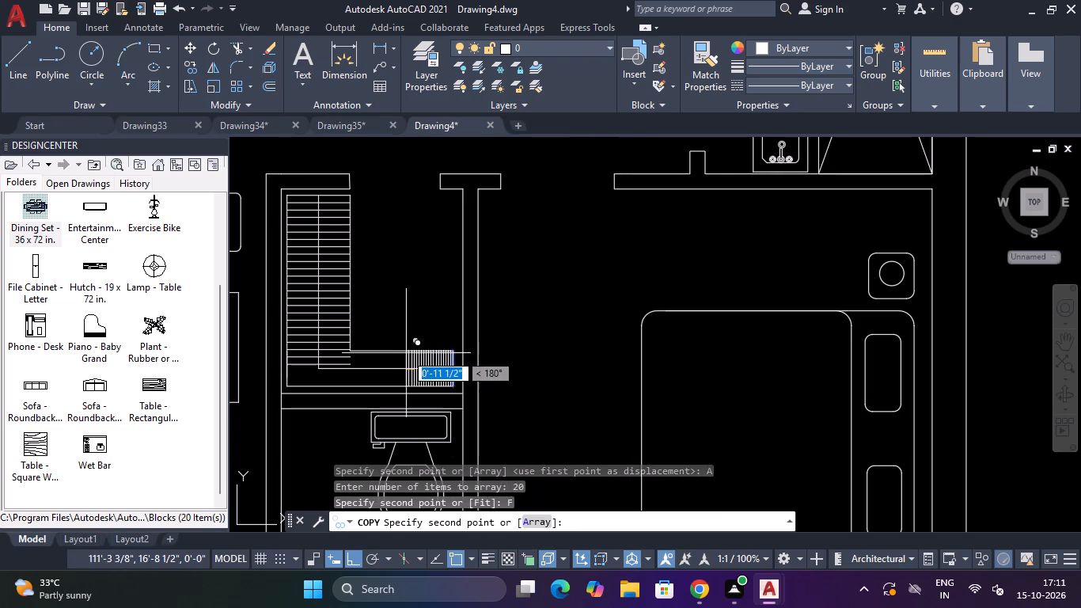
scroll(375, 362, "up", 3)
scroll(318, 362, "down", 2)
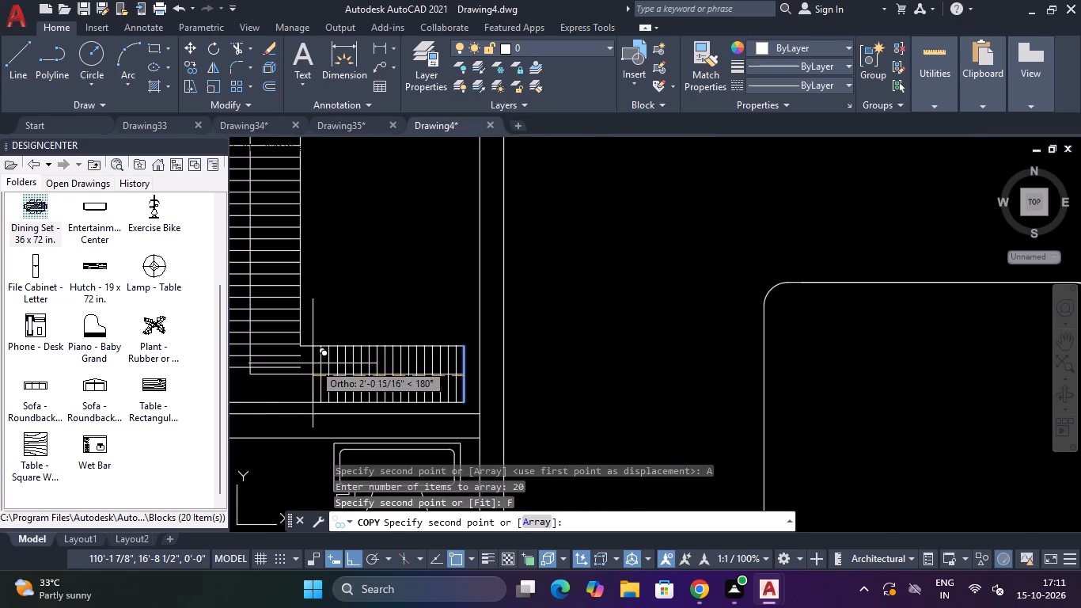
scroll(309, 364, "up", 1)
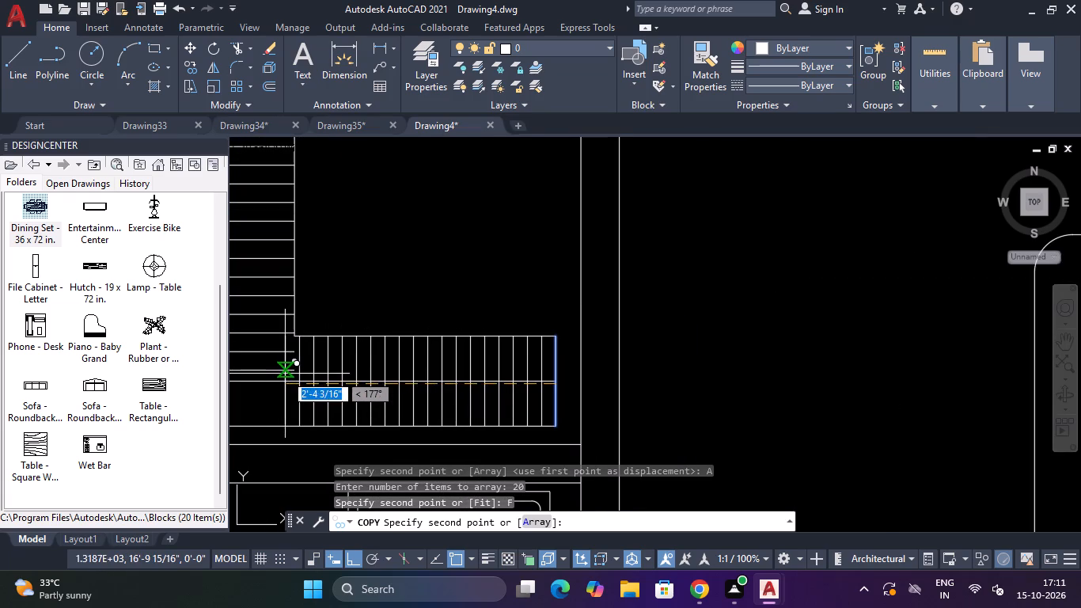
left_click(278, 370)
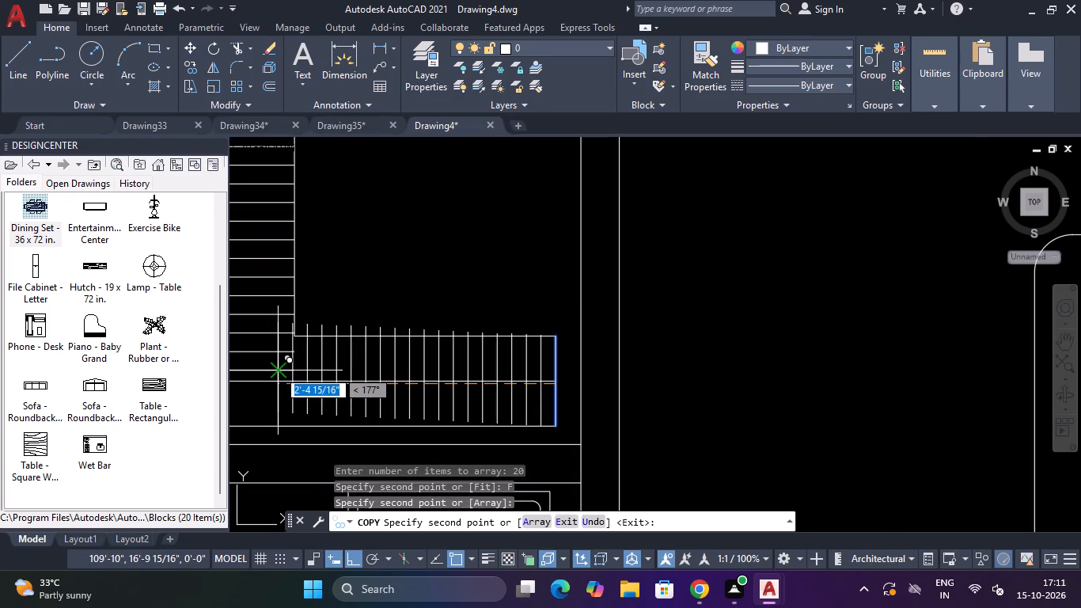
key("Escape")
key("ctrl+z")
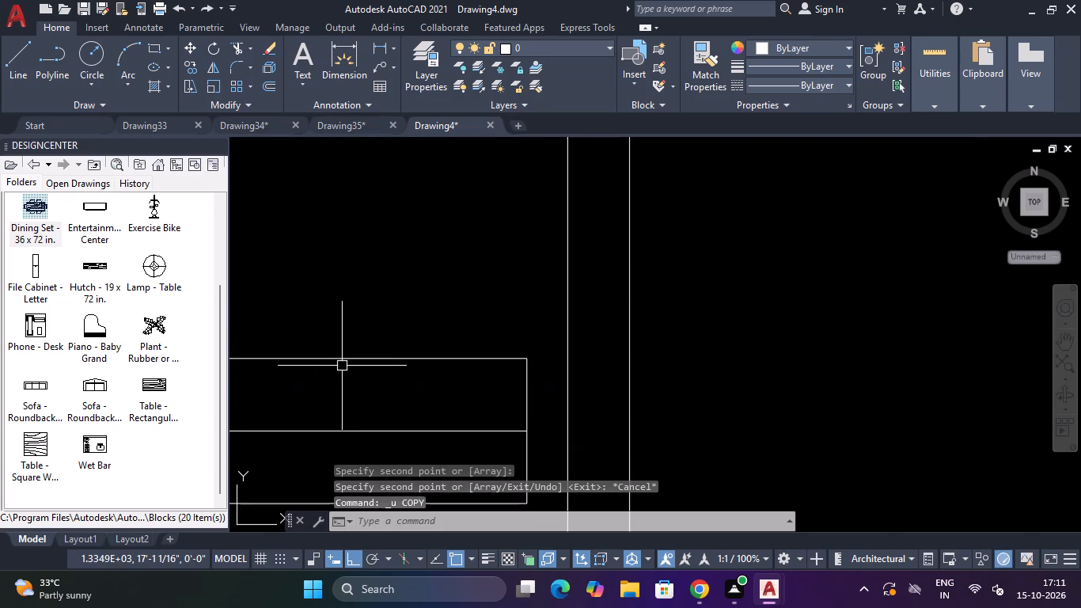
Copy the lower flight's end edge from its midpoint as a 20-item array fitted up to the vertical centre line.
scroll(372, 364, "down", 5)
scroll(391, 386, "up", 3)
left_click(377, 353)
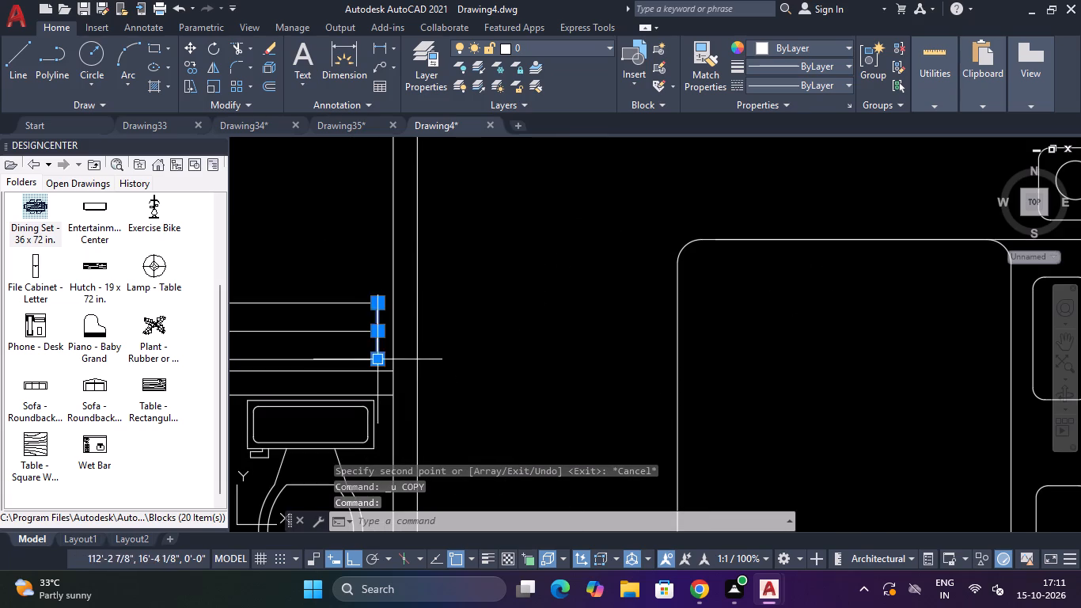
type("CO")
key("Return")
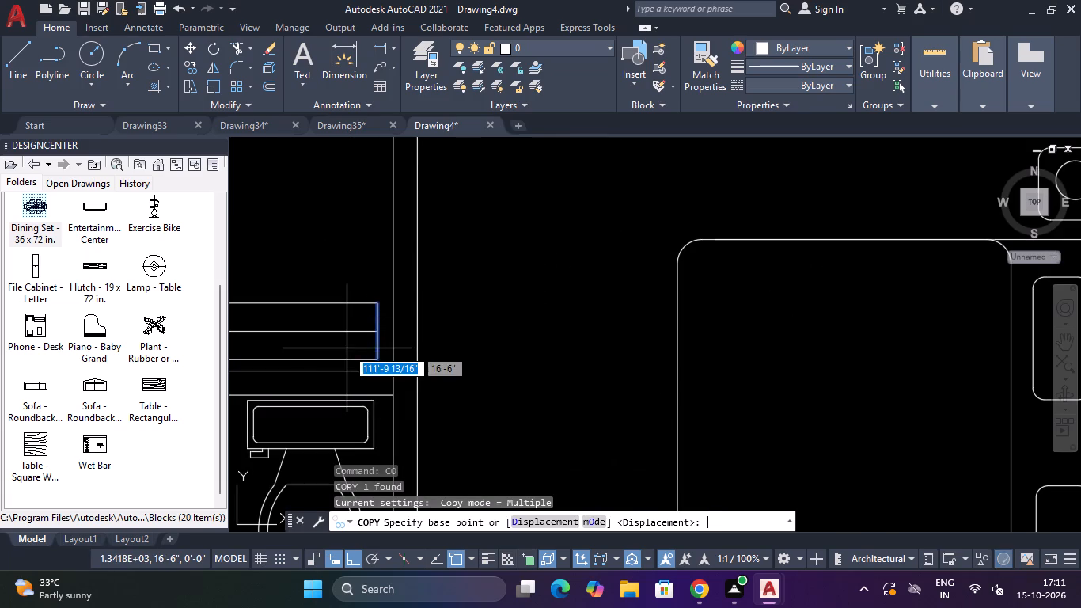
scroll(376, 332, "up", 3)
left_click(377, 325)
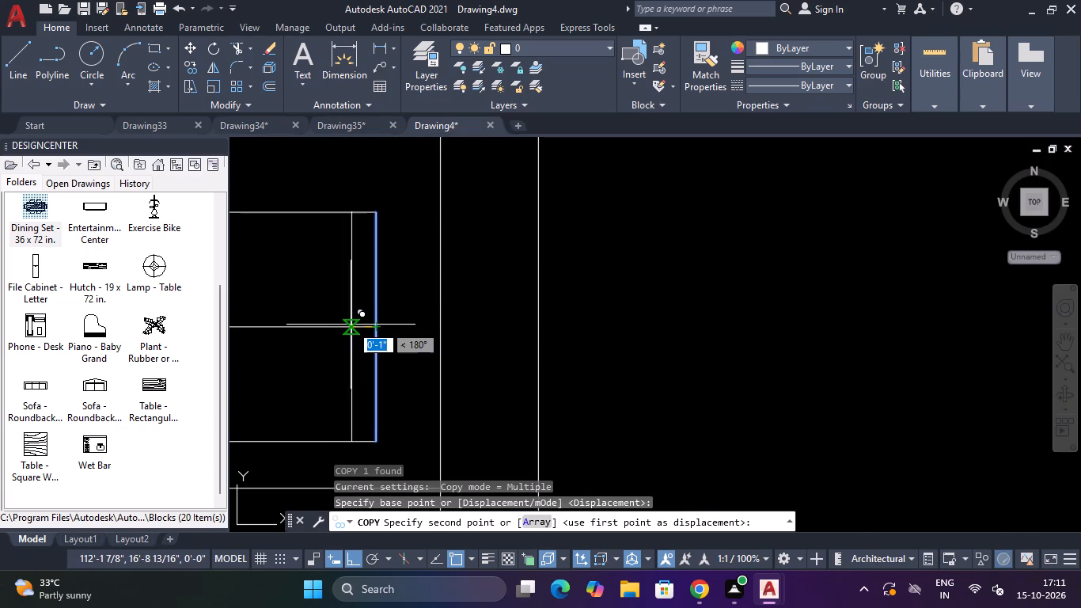
type("A")
key("space")
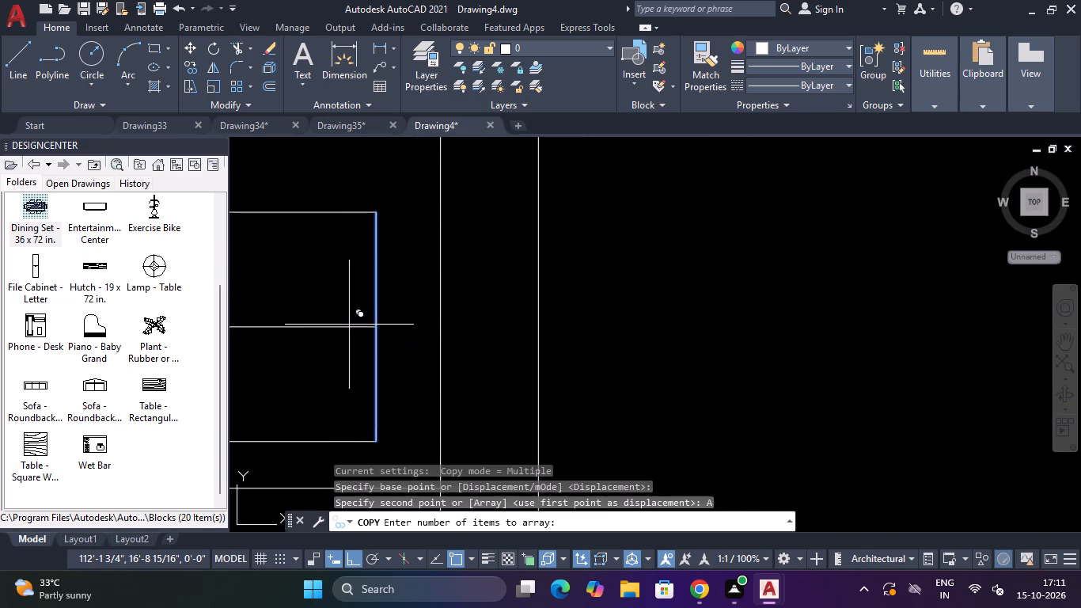
key("2")
key("0")
key("Return")
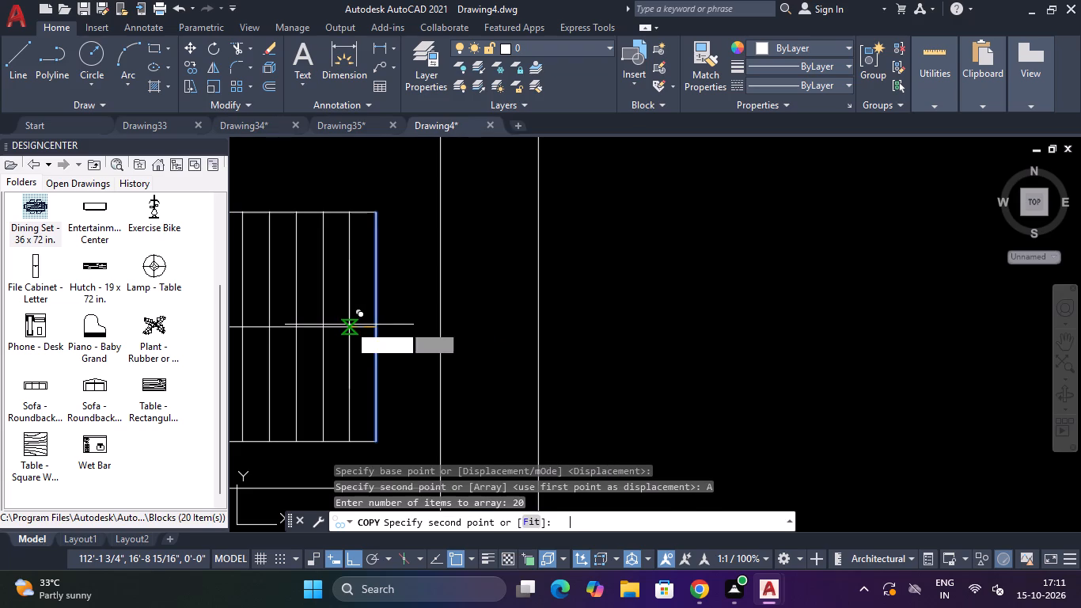
type("F")
key("space")
scroll(297, 282, "down", 2)
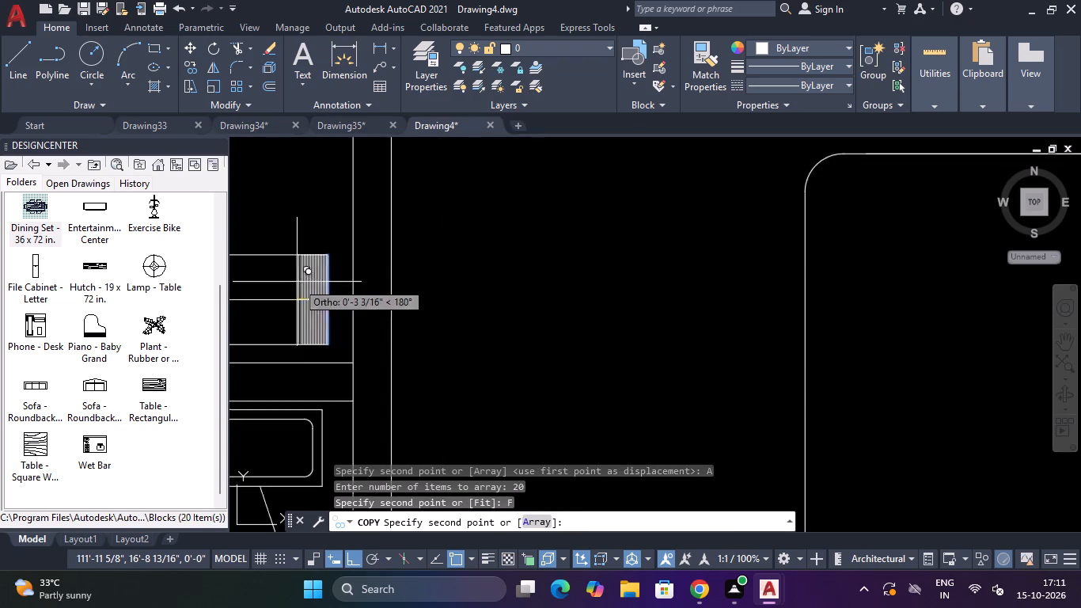
scroll(297, 282, "down", 5)
scroll(297, 282, "up", 3)
scroll(287, 284, "down", 3)
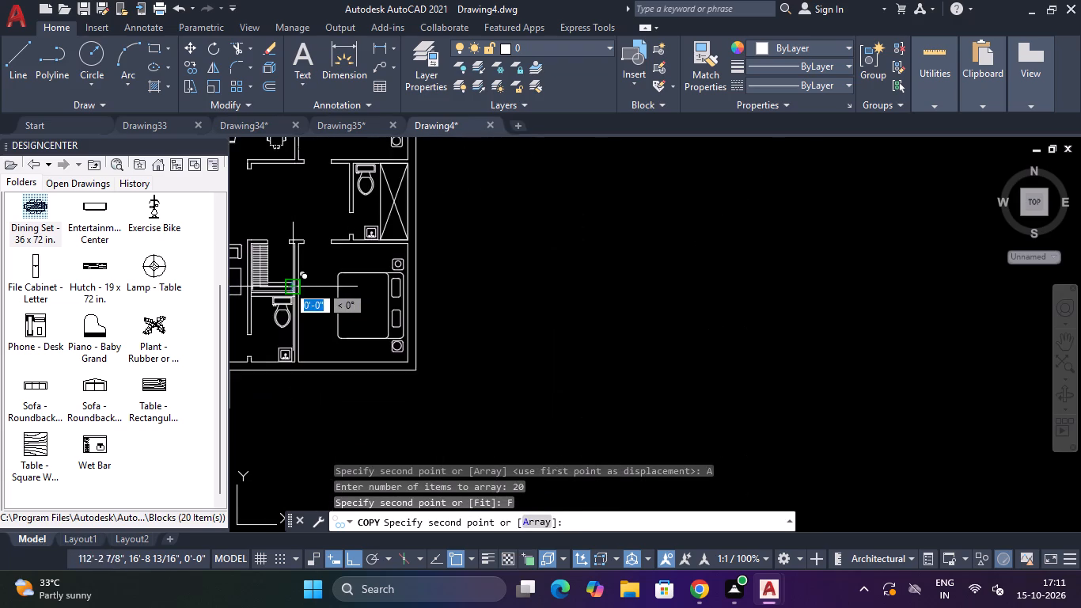
scroll(282, 286, "up", 3)
scroll(271, 285, "down", 8)
scroll(268, 286, "up", 10)
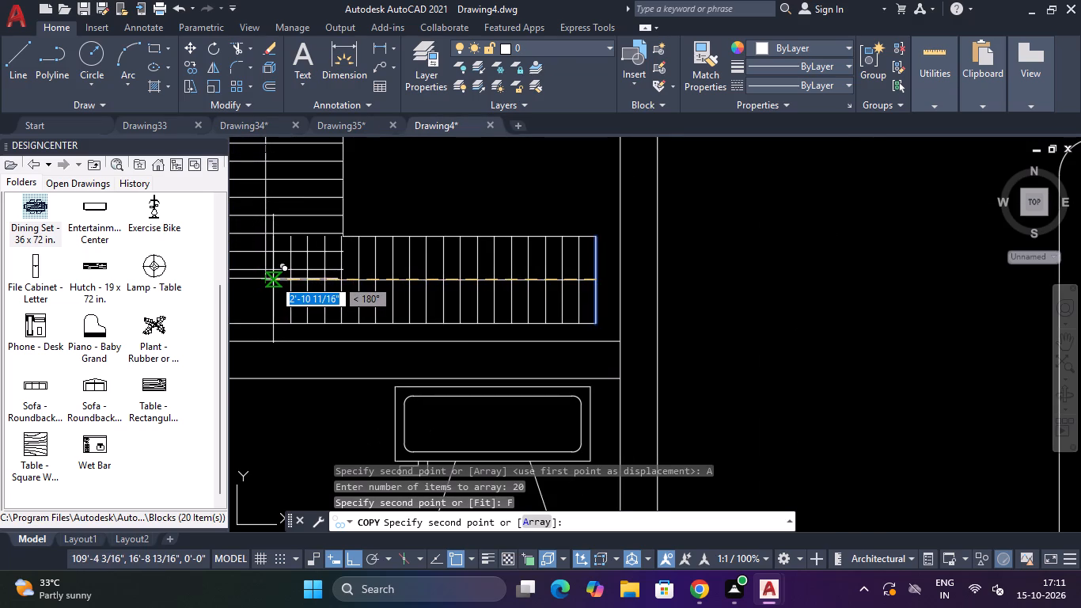
left_click(266, 278)
key("Escape")
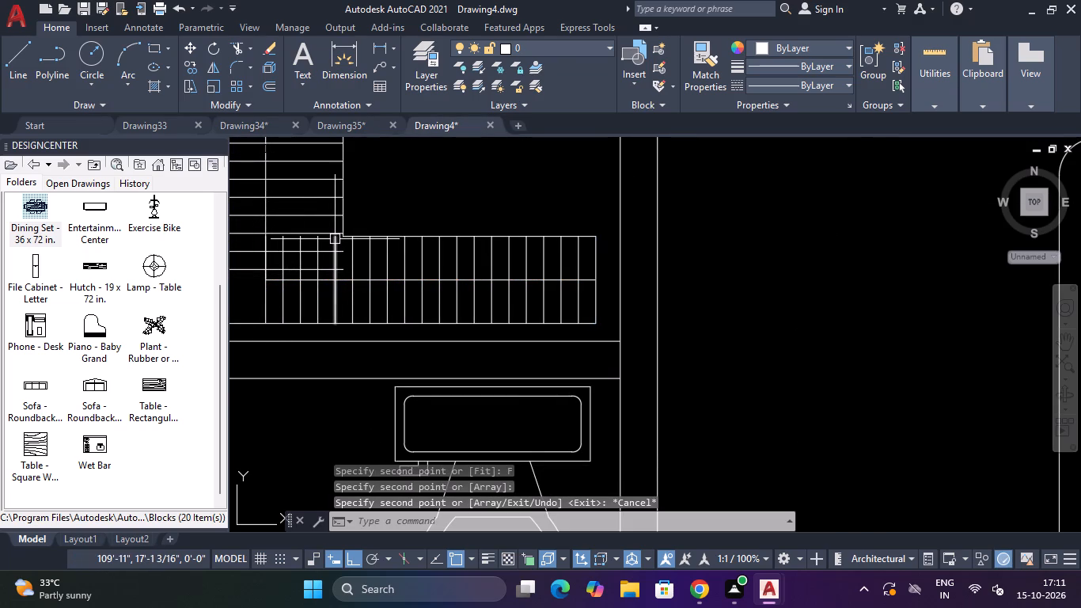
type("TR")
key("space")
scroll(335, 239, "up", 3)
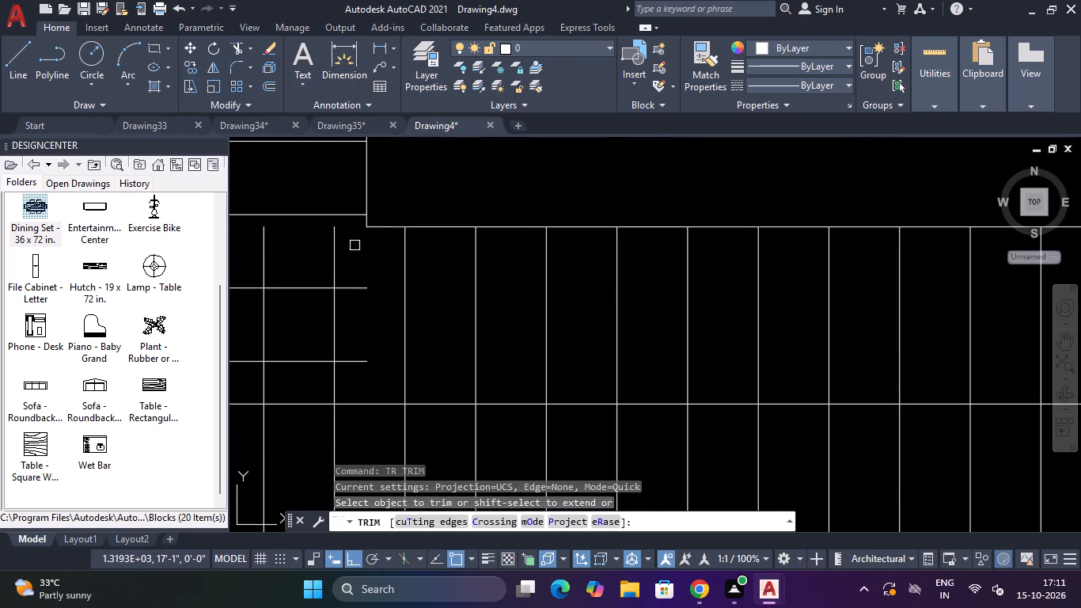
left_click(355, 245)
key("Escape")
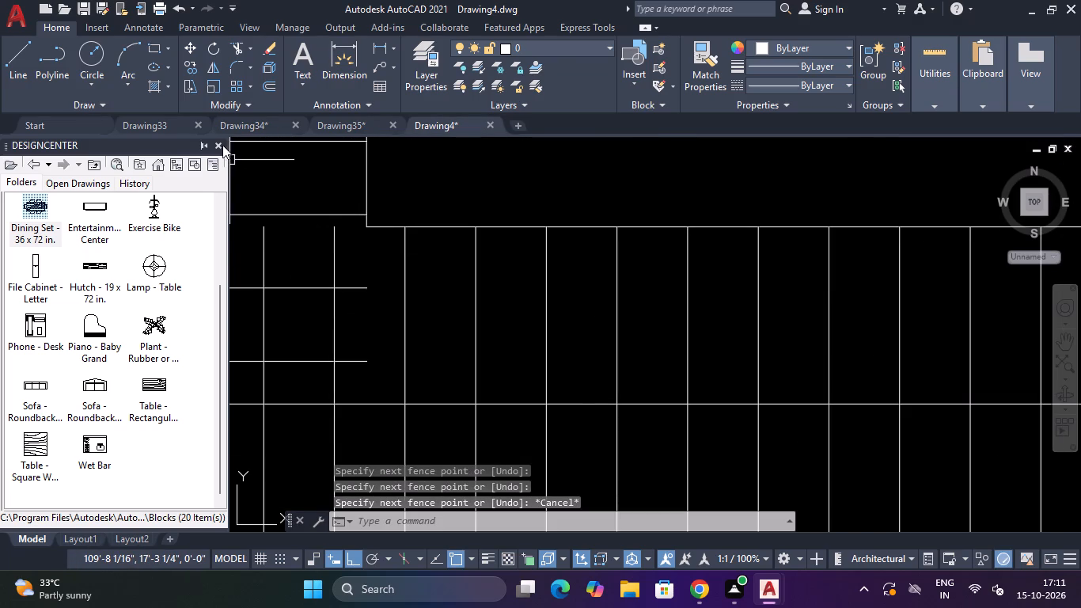
Close the DesignCenter palette.
left_click(222, 145)
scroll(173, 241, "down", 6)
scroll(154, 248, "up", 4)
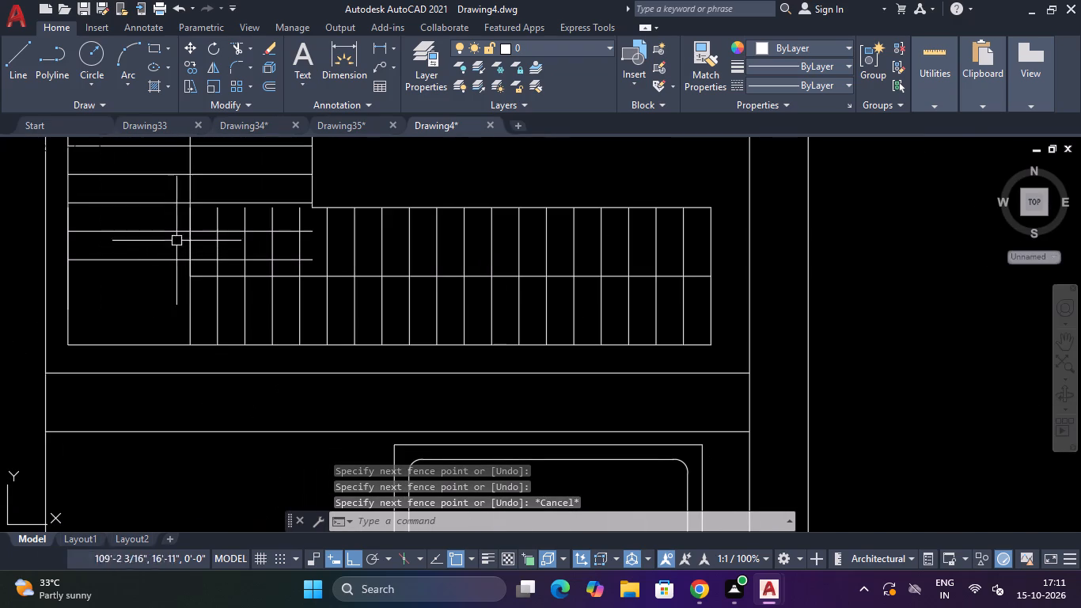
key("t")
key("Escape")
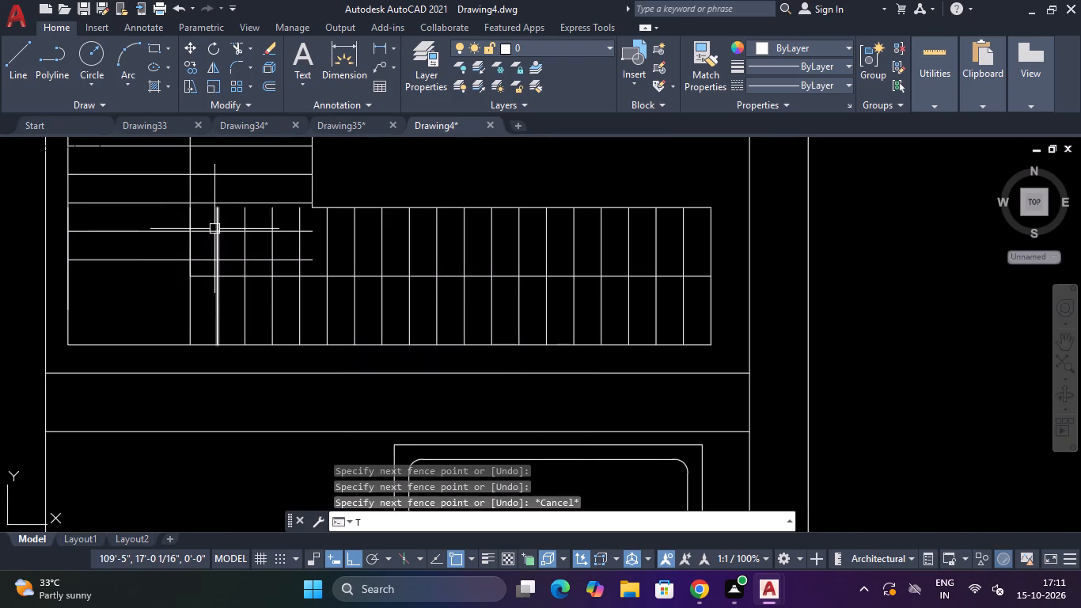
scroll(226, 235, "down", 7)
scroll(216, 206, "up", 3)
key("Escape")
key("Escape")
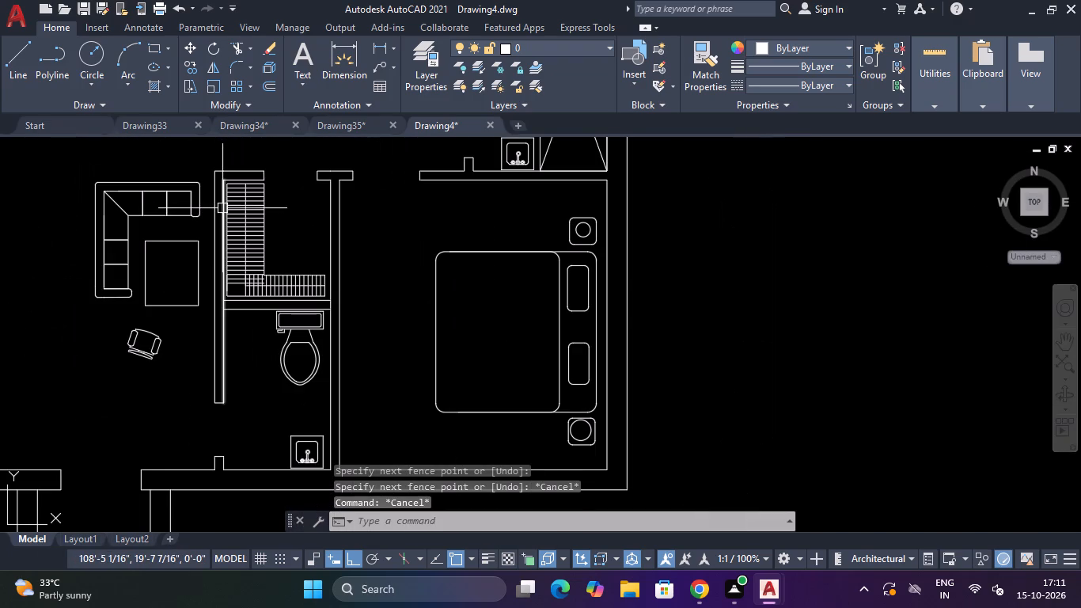
Offset both long side edges of the upper flight 2" inward.
type("O")
key("space")
key("space")
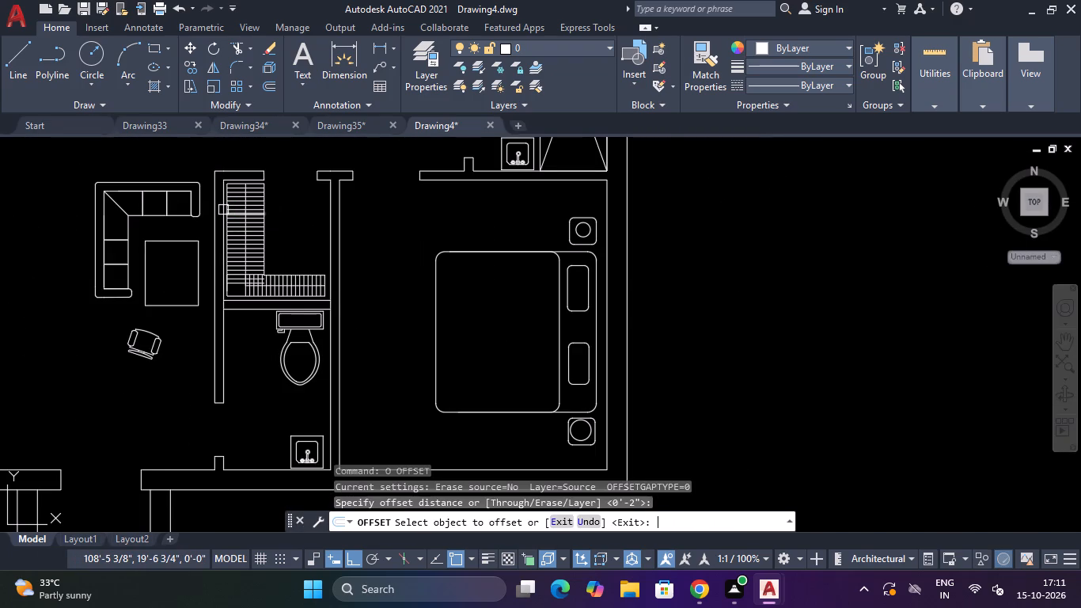
scroll(223, 210, "up", 4)
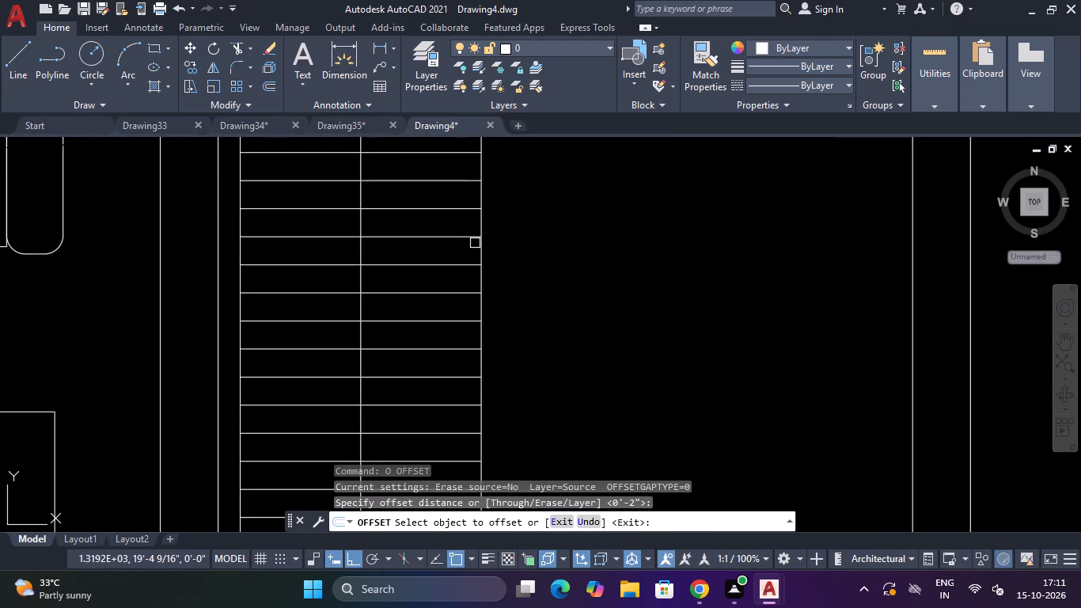
left_click(479, 245)
left_click(447, 245)
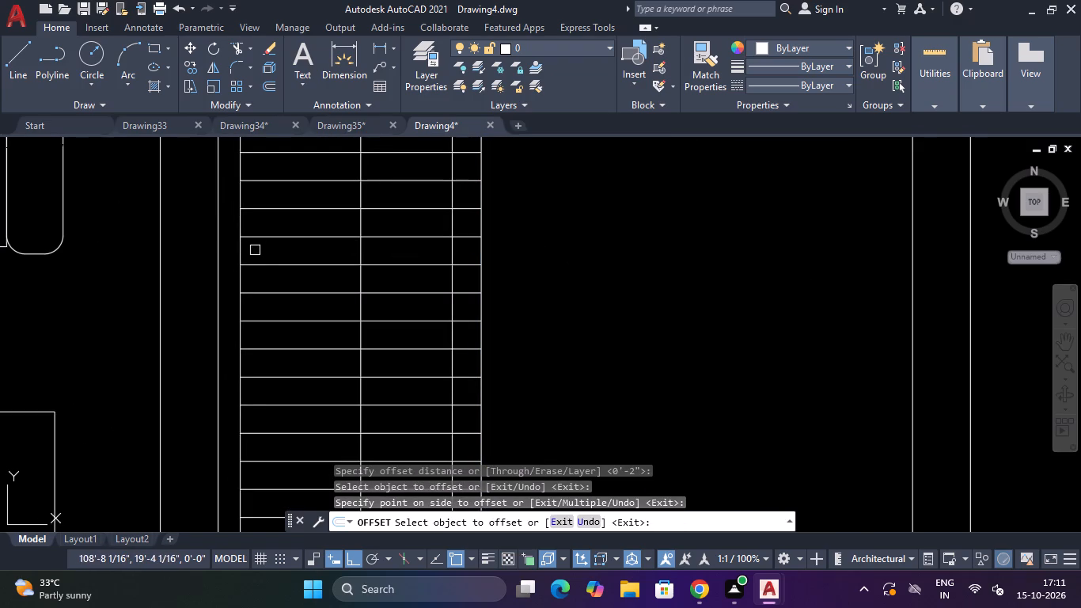
left_click(241, 254)
left_click(269, 253)
Offset the two long horizontal edges of the lower flight 2" inward.
scroll(286, 249, "down", 4)
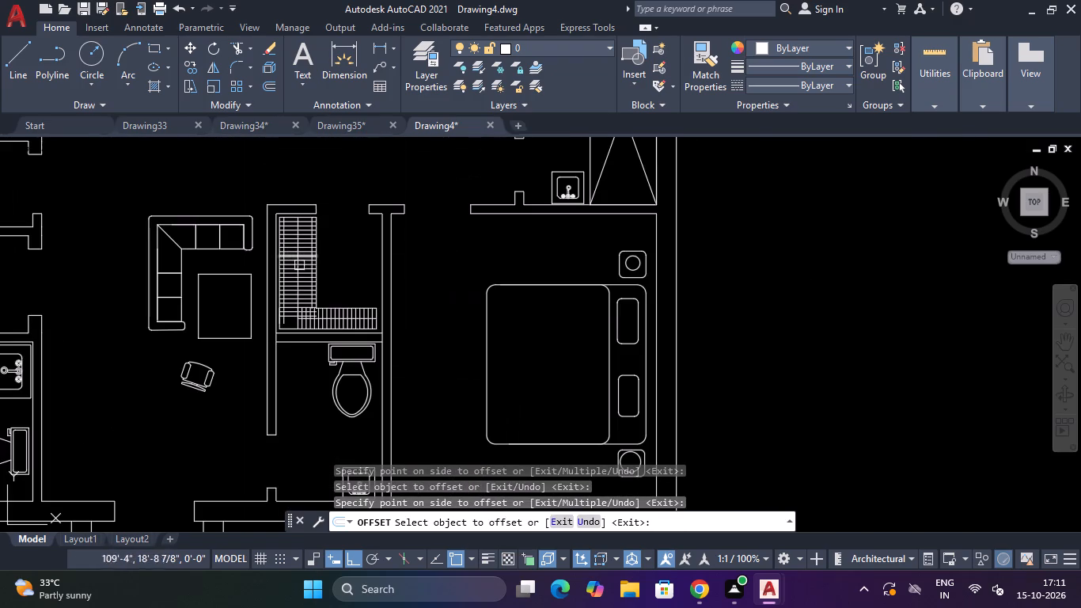
scroll(305, 327, "up", 3)
left_click(255, 333)
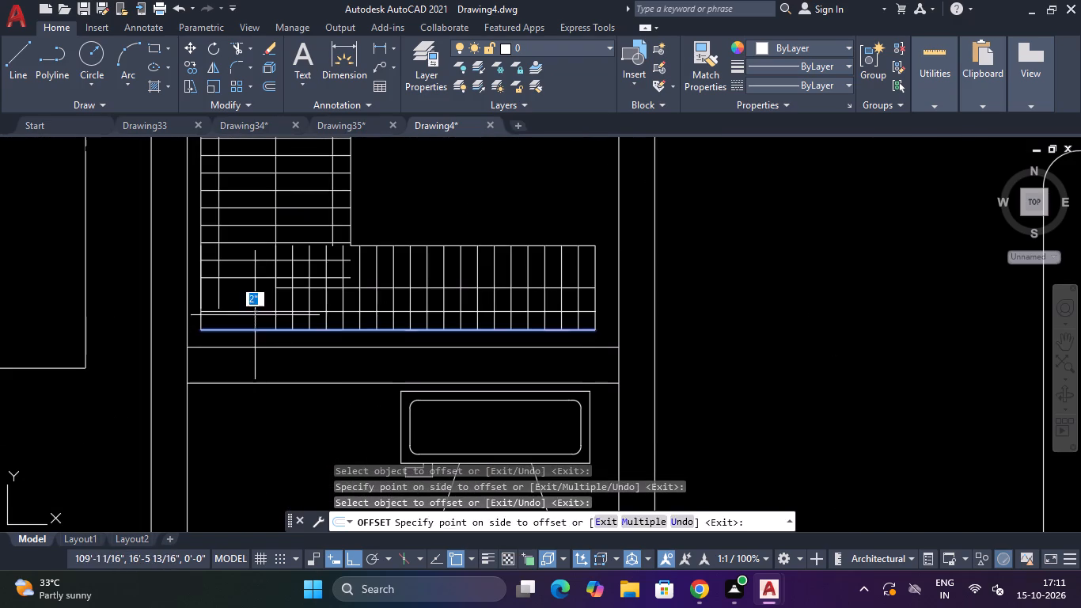
left_click(255, 315)
left_click(404, 245)
left_click(404, 260)
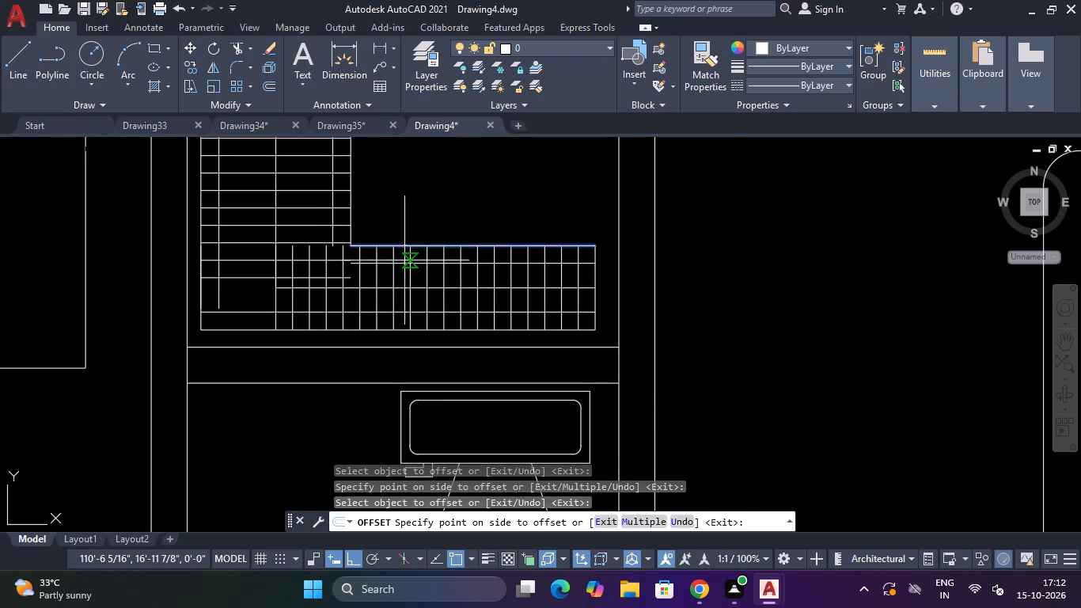
key("space")
key("Escape")
Trim the lower flight's tread lines back to the upper and lower inset side lines.
type("TR")
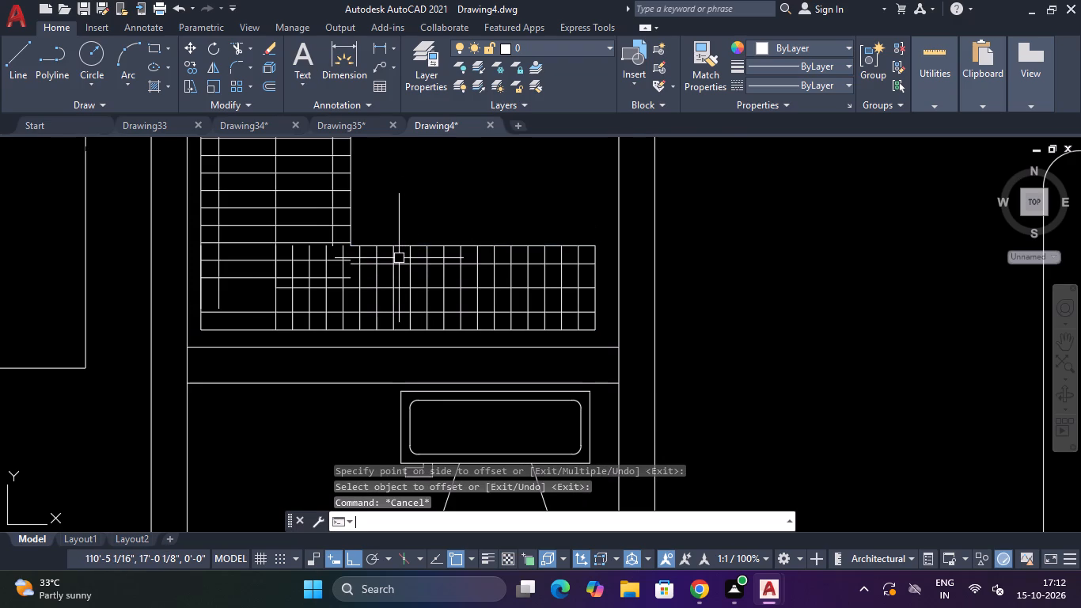
key("space")
scroll(590, 253, "up", 1)
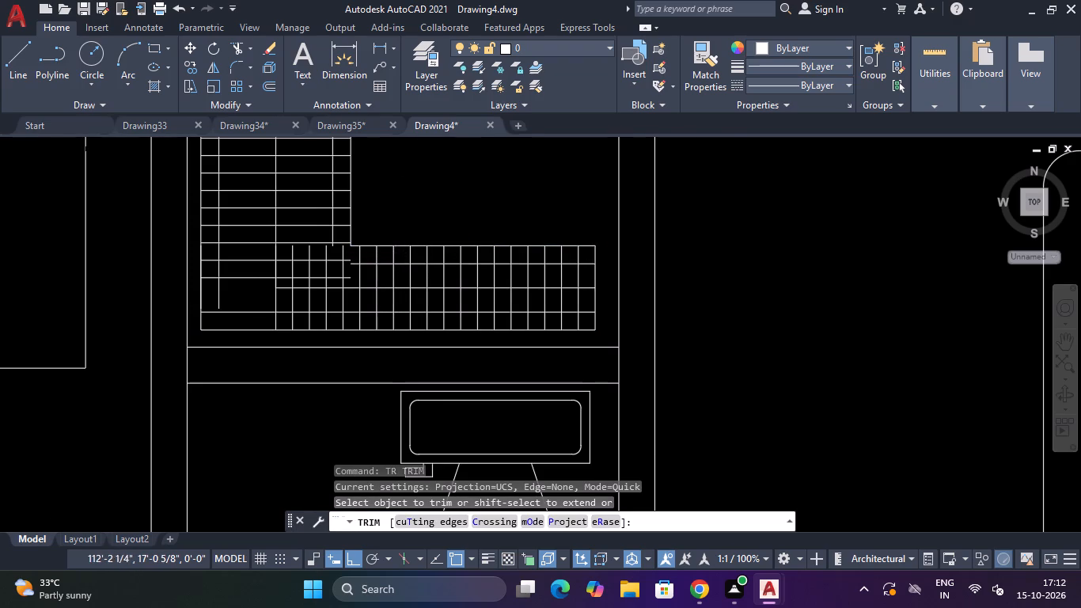
scroll(590, 253, "up", 2)
left_click(589, 253)
scroll(370, 282, "down", 3)
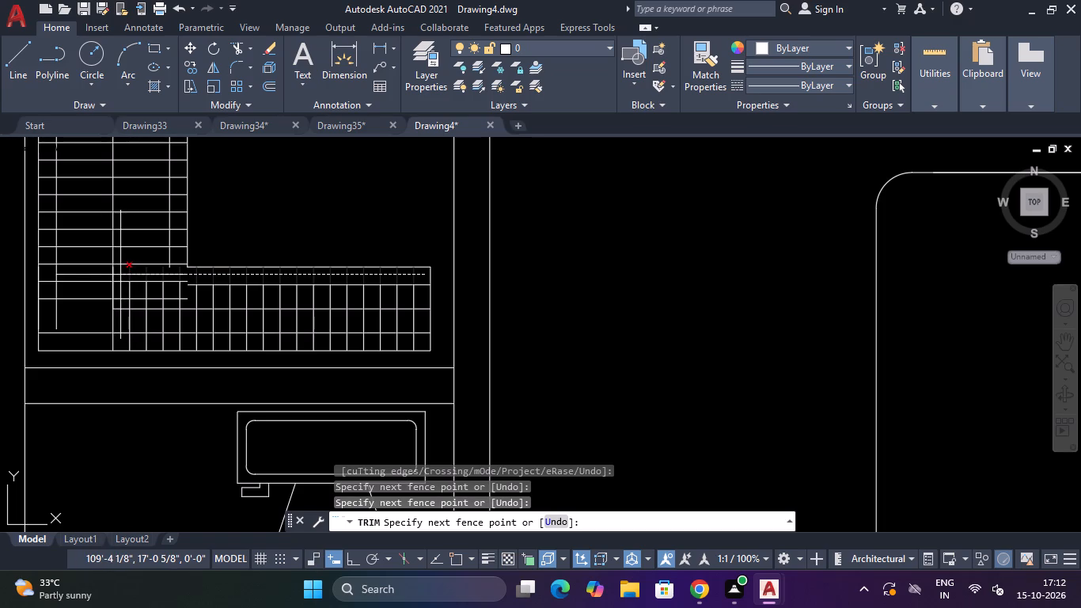
left_click(140, 275)
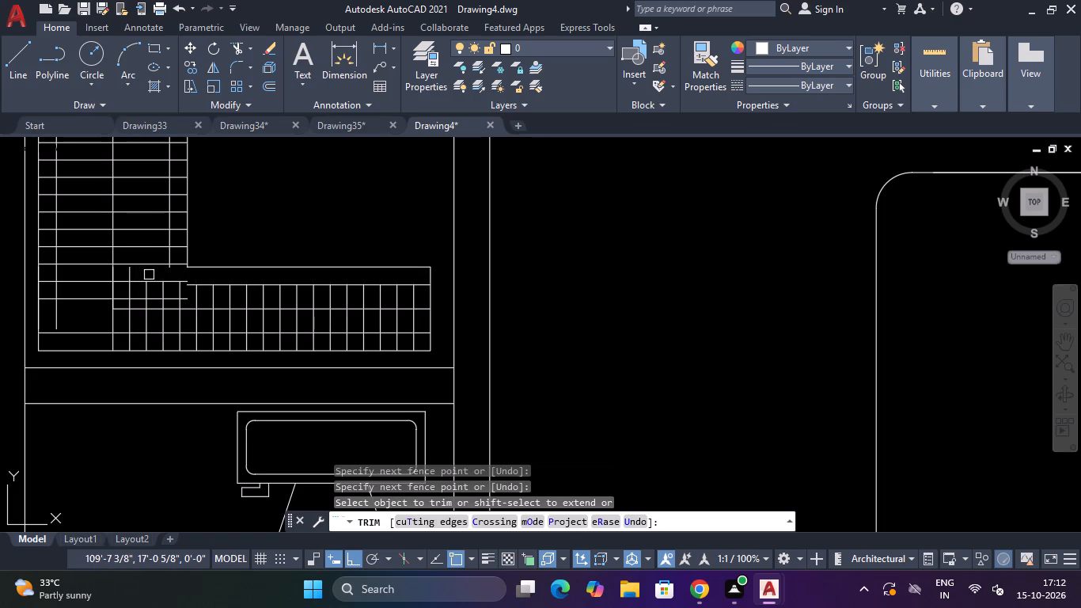
scroll(411, 355, "up", 2)
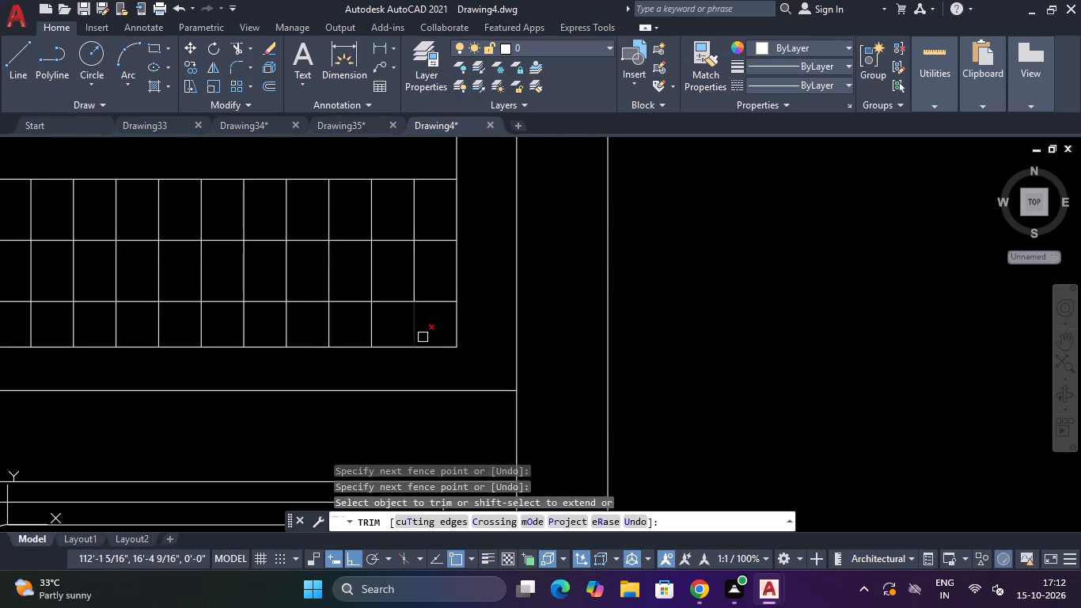
left_click(426, 327)
scroll(349, 324, "down", 3)
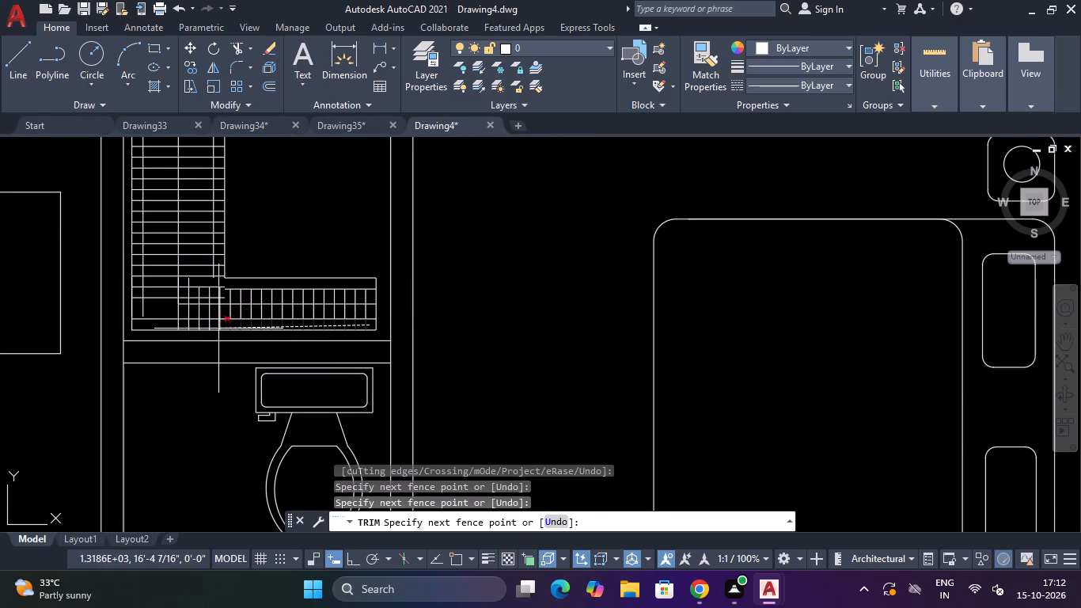
left_click(174, 327)
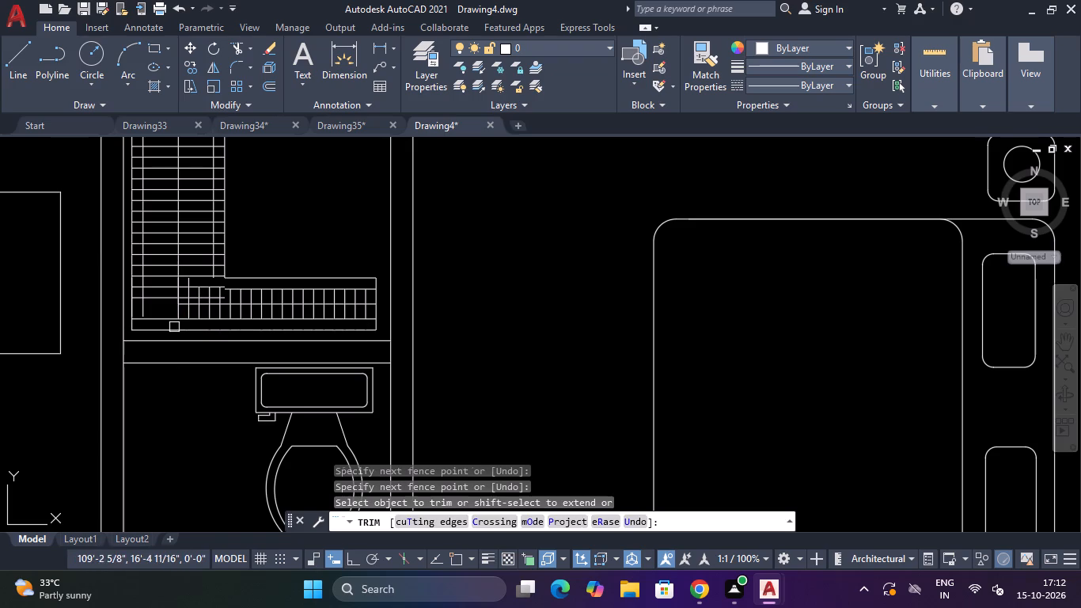
key("Escape")
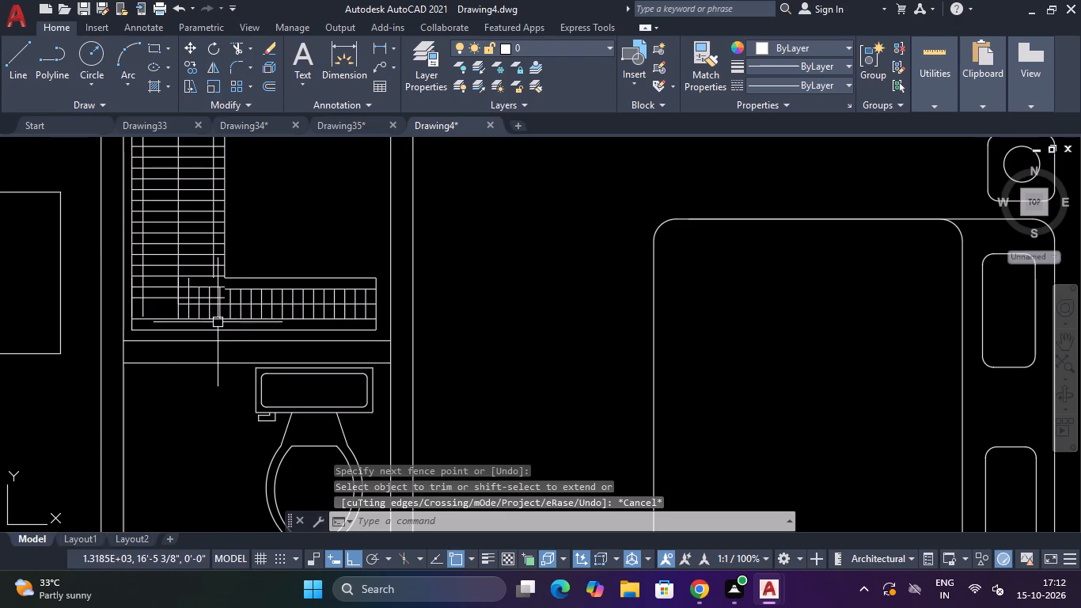
Erase the two horizontal inset side lines of the lower flight.
scroll(214, 320, "up", 4)
left_click(275, 317)
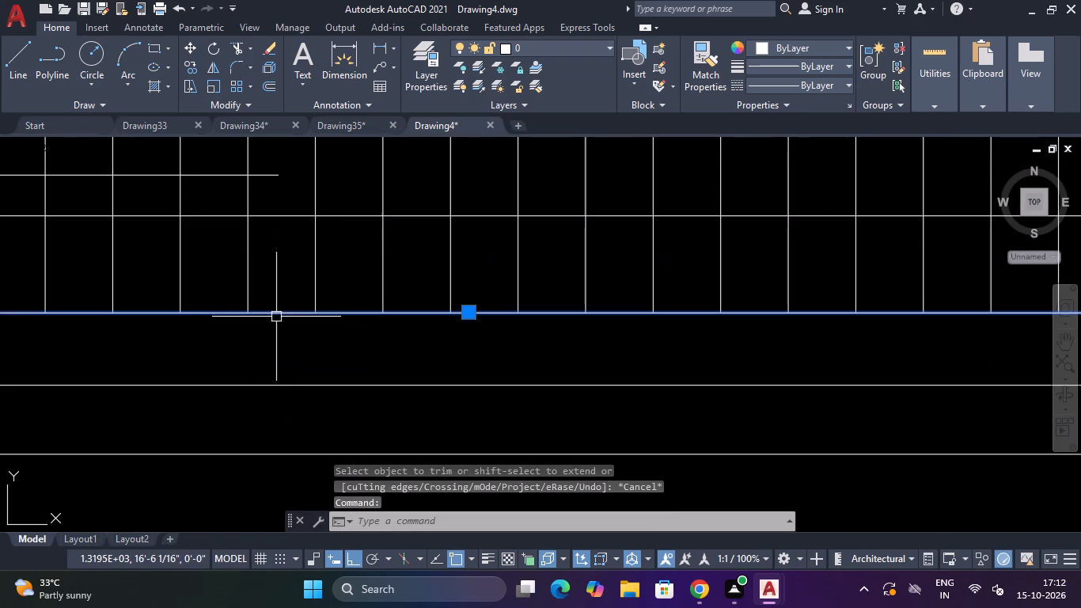
key("Delete")
scroll(366, 283, "down", 4)
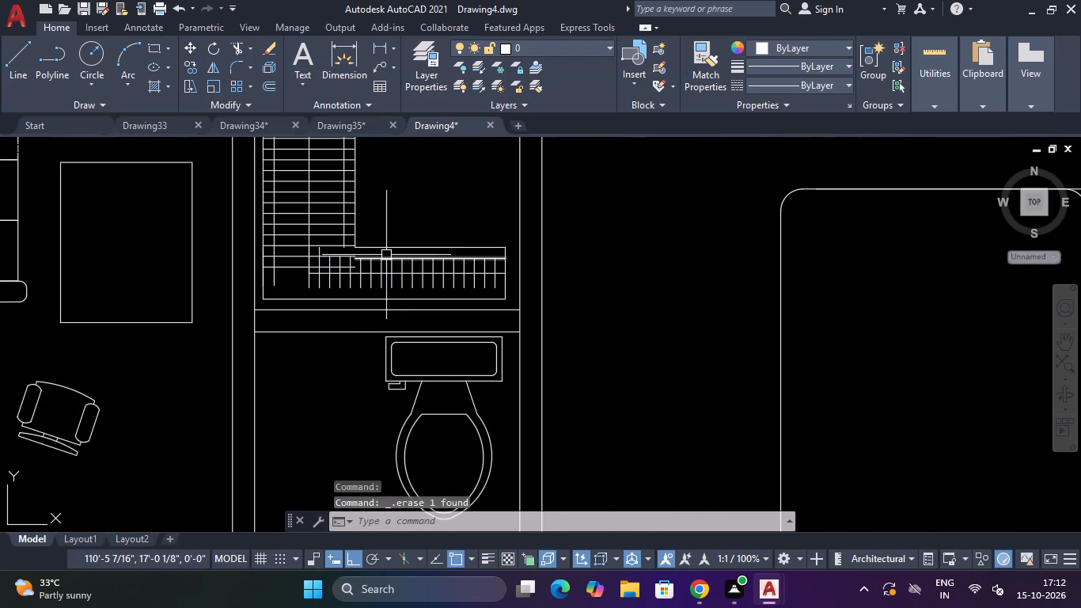
scroll(423, 226, "down", 2)
scroll(420, 226, "up", 3)
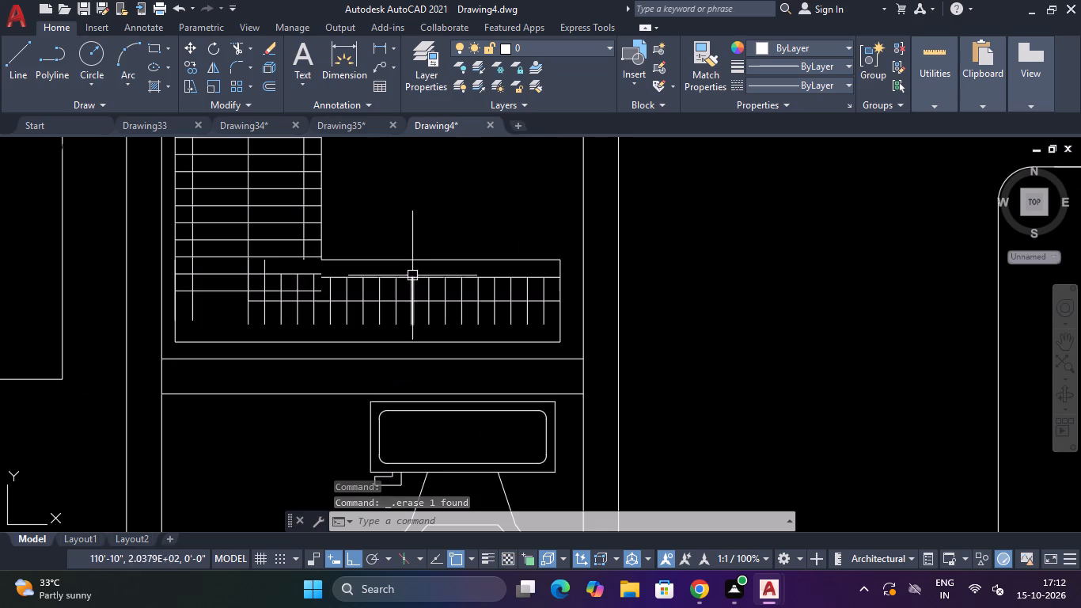
left_click(404, 276)
key("Delete")
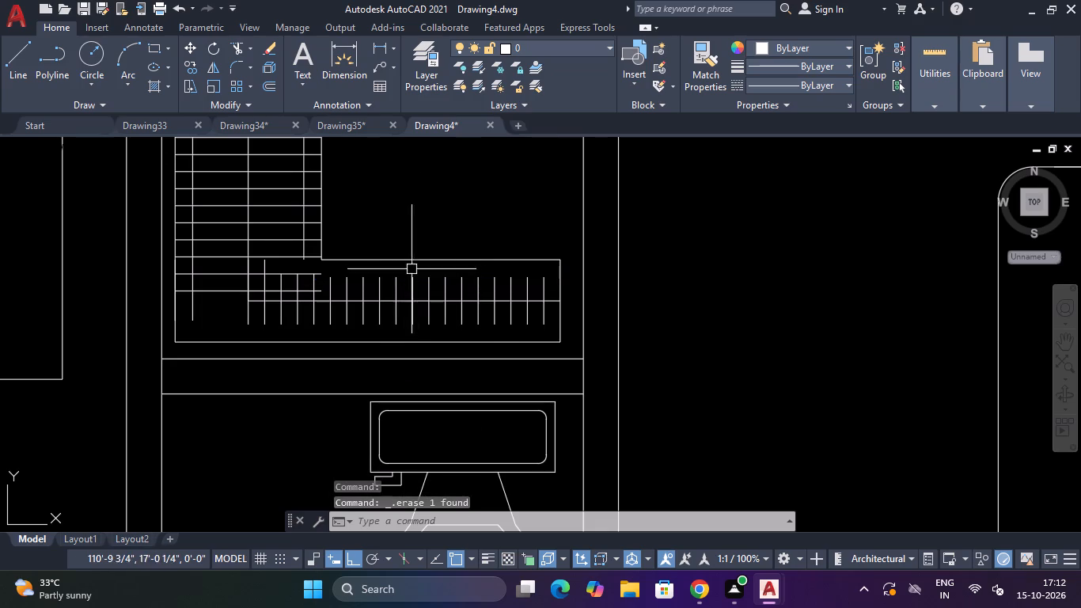
Trim the upper flight's tread ends that extend past the left inset side line.
scroll(427, 262, "down", 1)
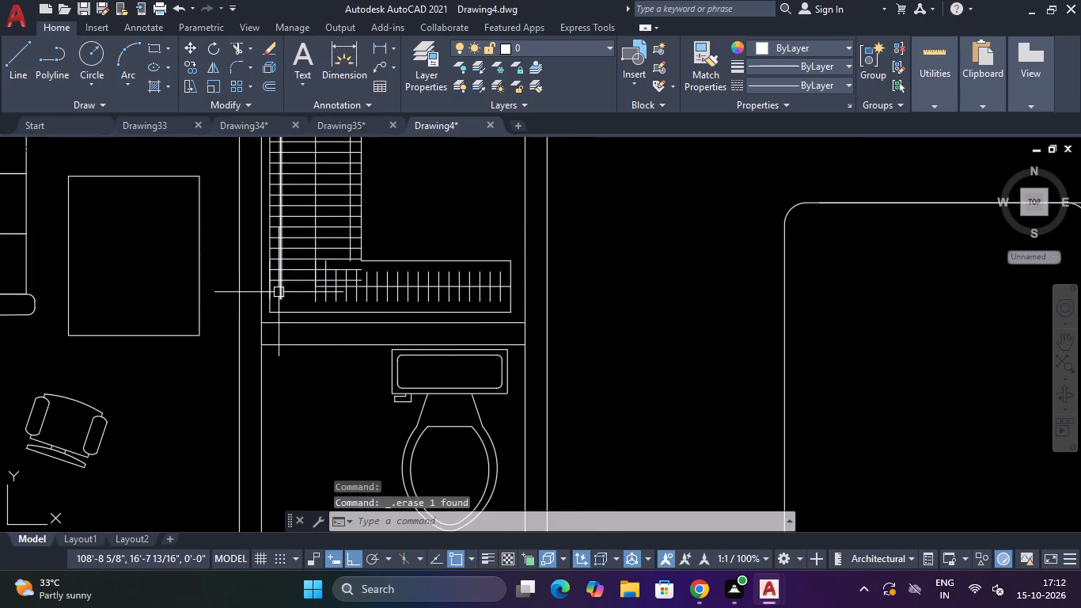
scroll(279, 291, "up", 1)
scroll(282, 288, "down", 5)
scroll(286, 238, "up", 2)
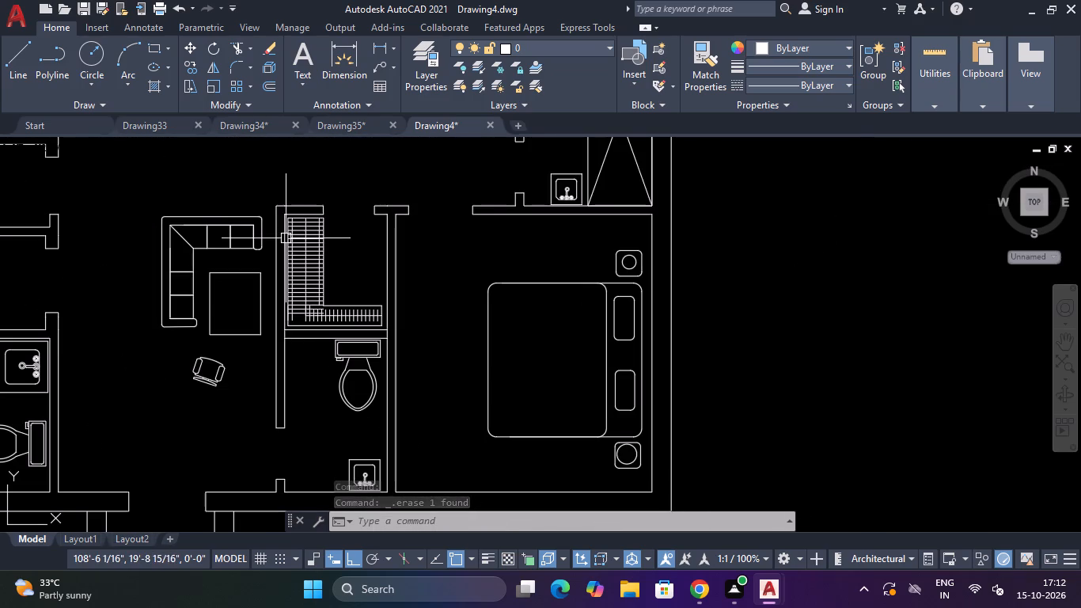
scroll(283, 231, "up", 2)
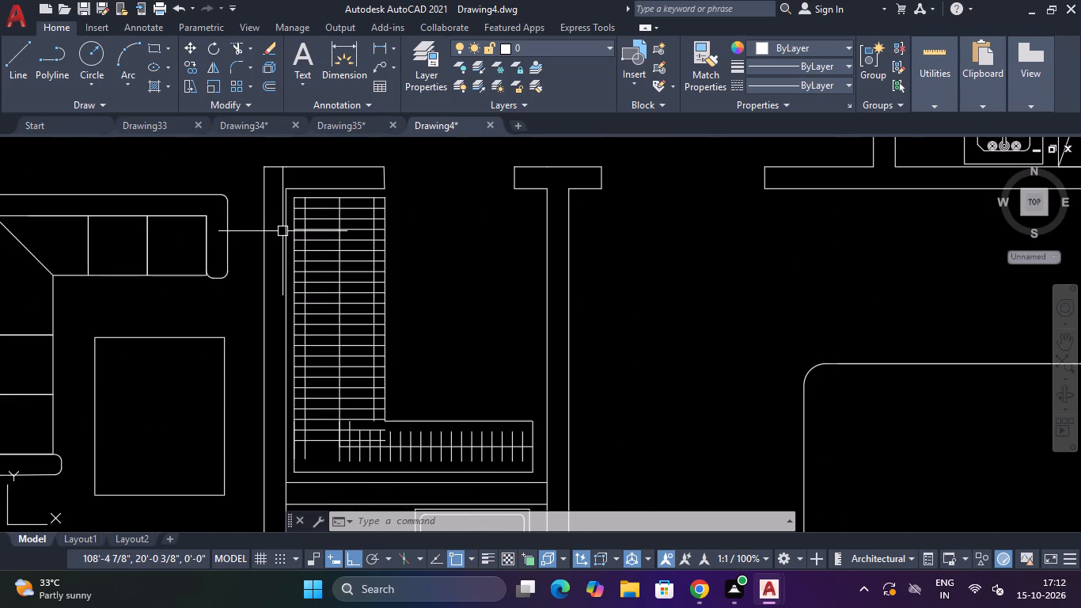
type("TR")
key("space")
scroll(291, 209, "up", 1)
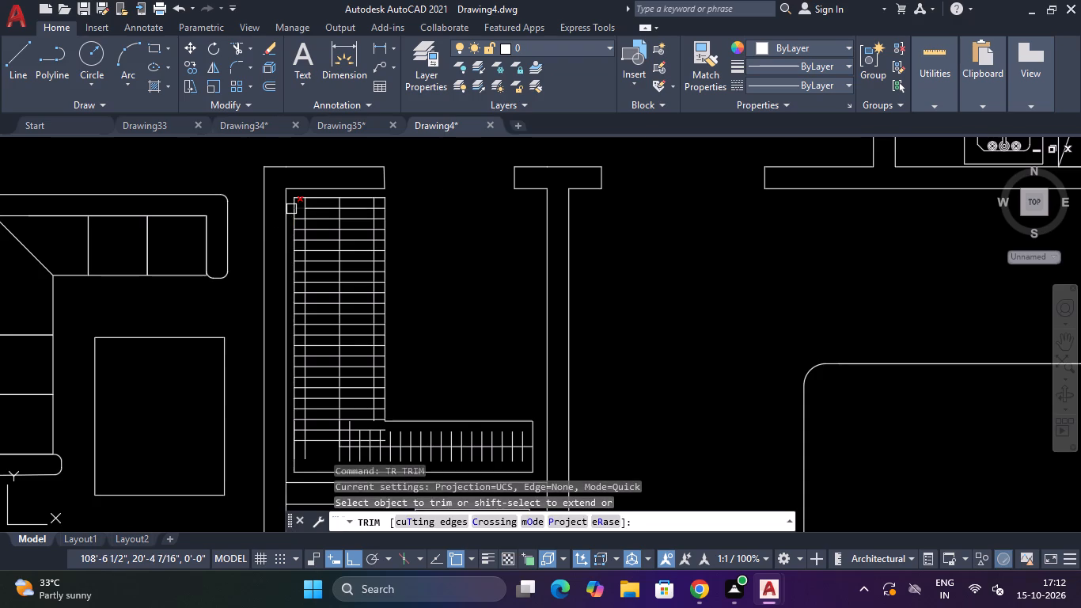
scroll(291, 209, "up", 1)
left_click(309, 192)
scroll(309, 195, "down", 4)
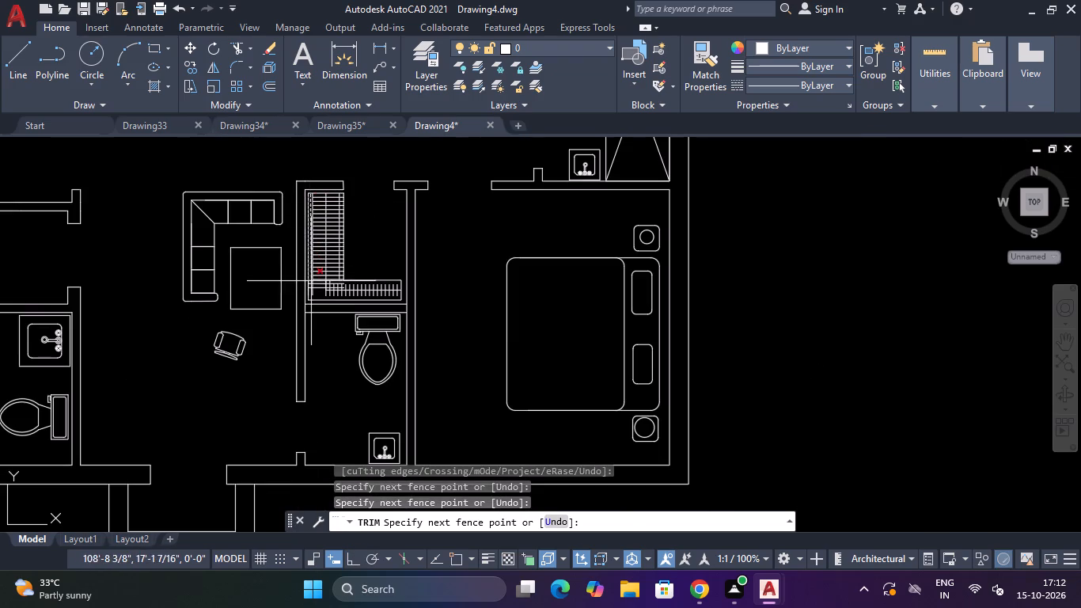
scroll(311, 283, "up", 3)
left_click(310, 302)
scroll(310, 302, "down", 2)
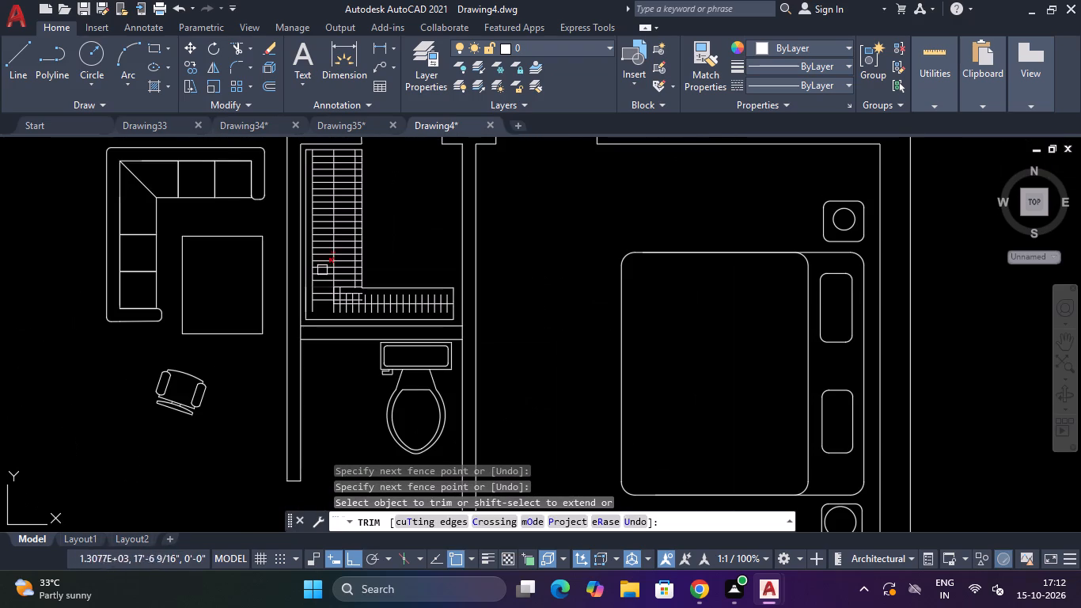
key("space")
Trim the upper flight's tread ends that extend past the right inset side line.
key("space")
scroll(358, 151, "up", 4)
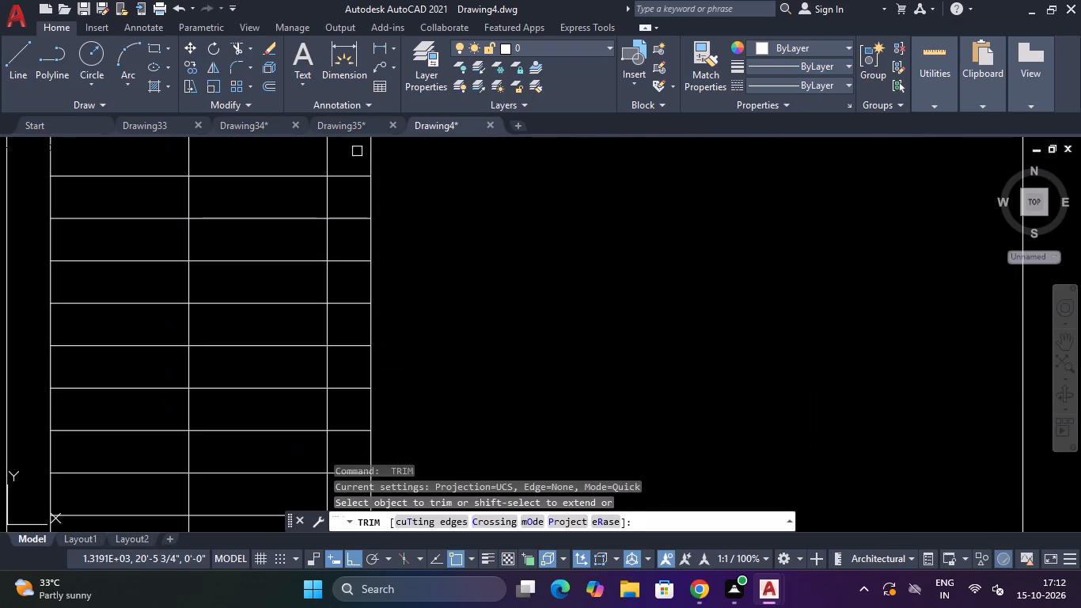
left_click(356, 151)
scroll(356, 165, "down", 3)
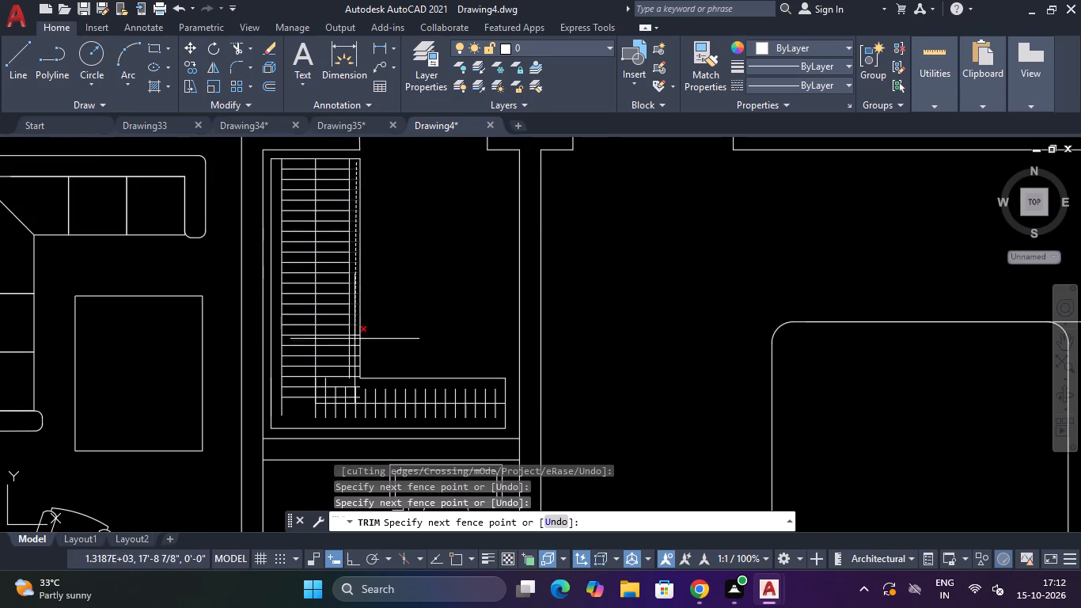
left_click(356, 381)
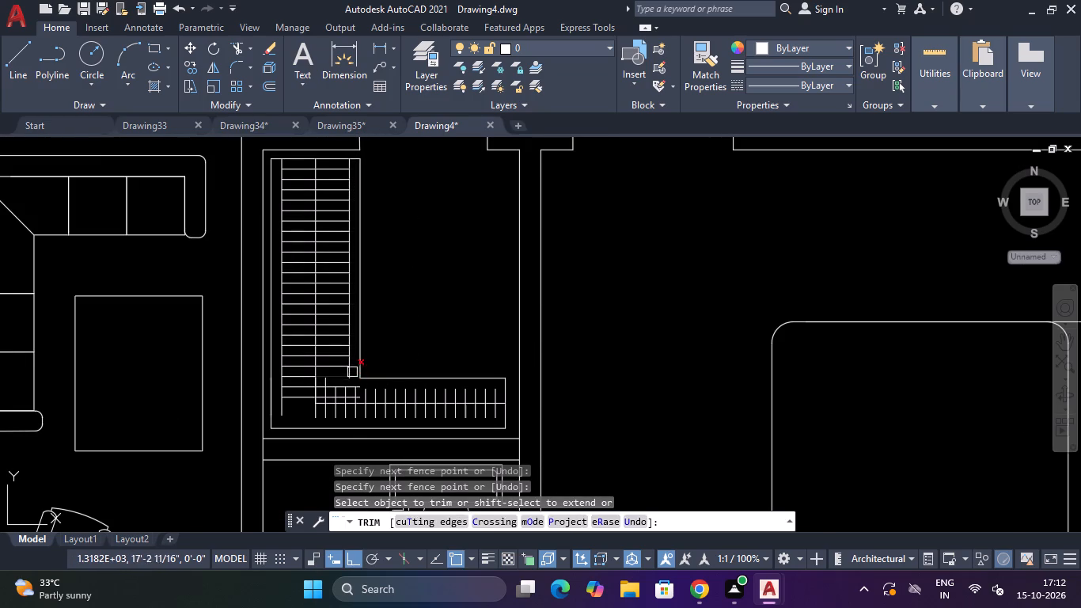
key("Escape")
Erase the two vertical inset side lines of the upper flight.
scroll(349, 338, "up", 3)
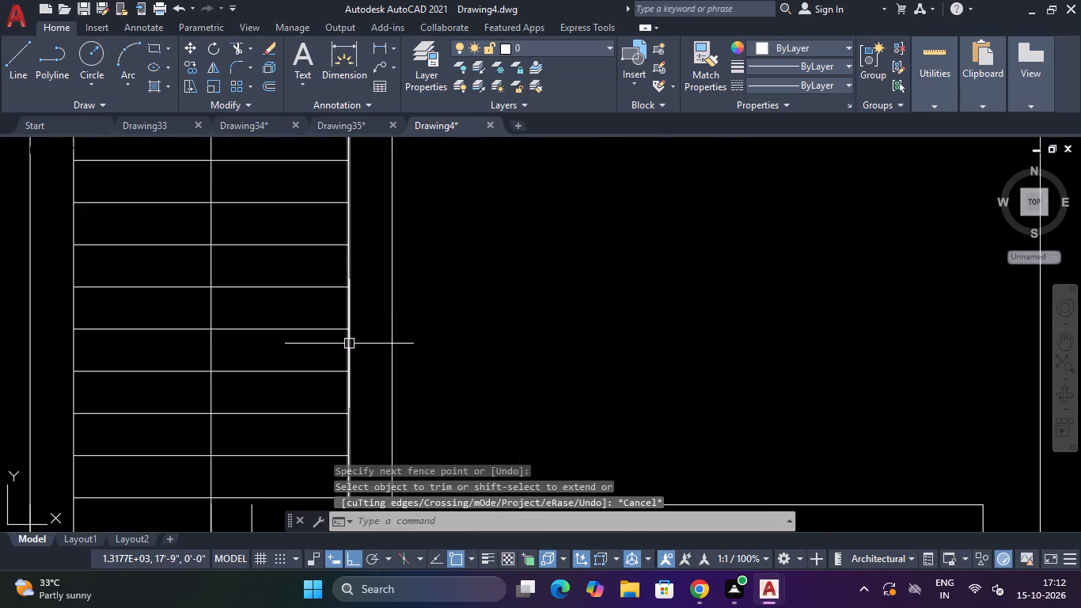
left_click(349, 344)
key("Delete")
scroll(345, 333, "down", 5)
scroll(314, 319, "up", 3)
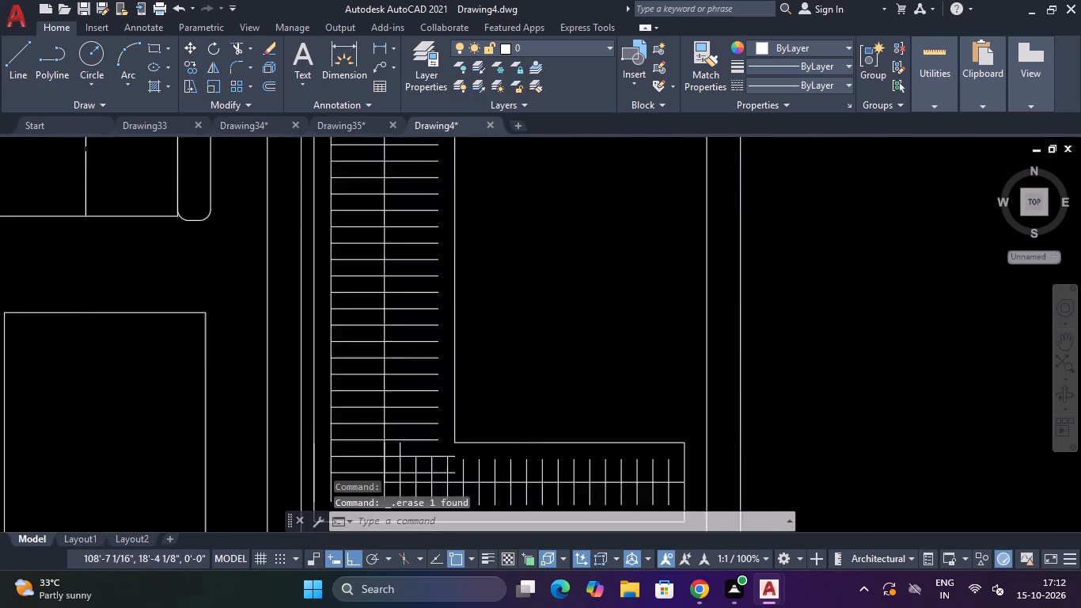
scroll(314, 319, "up", 2)
left_click(354, 317)
key("Delete")
Erase the four surplus vertical tread lines of the lower flight that overlap the upper flight at the corner.
scroll(397, 294, "down", 4)
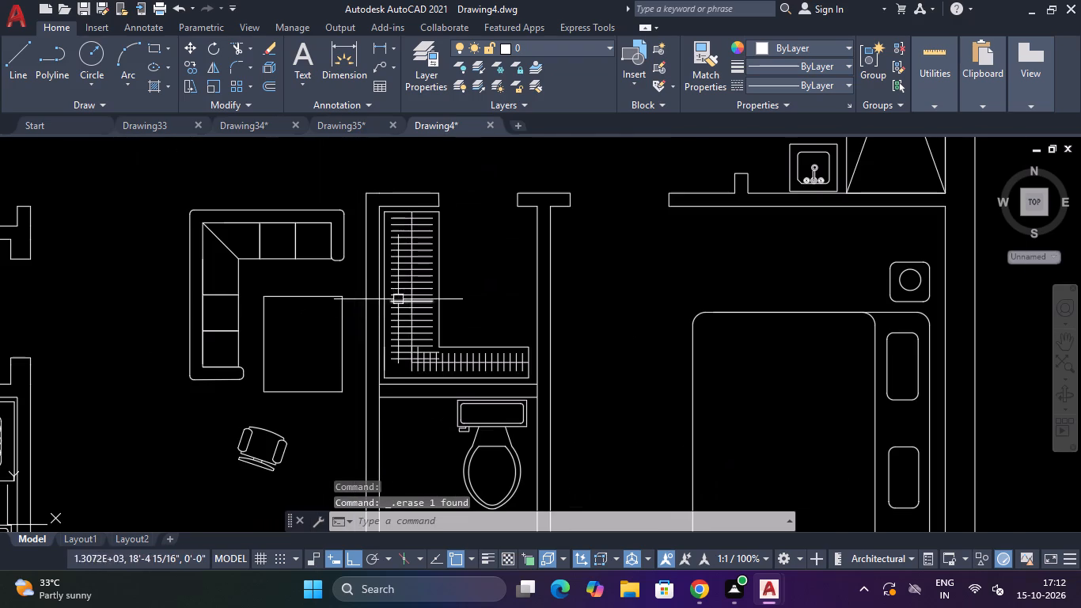
scroll(424, 367, "up", 3)
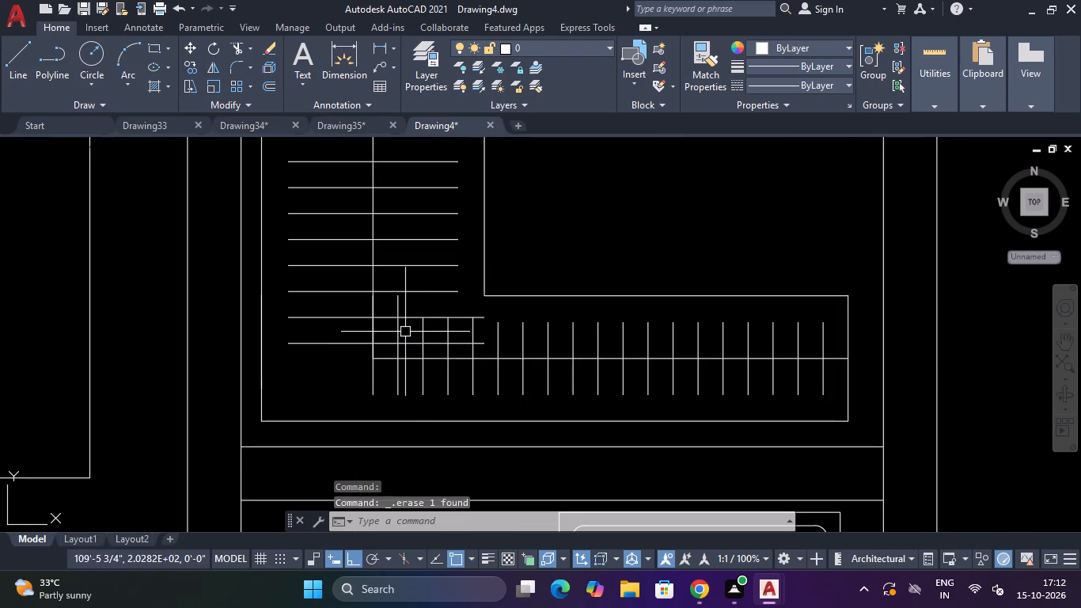
left_click(400, 329)
key("Delete")
left_click(420, 335)
key("Delete")
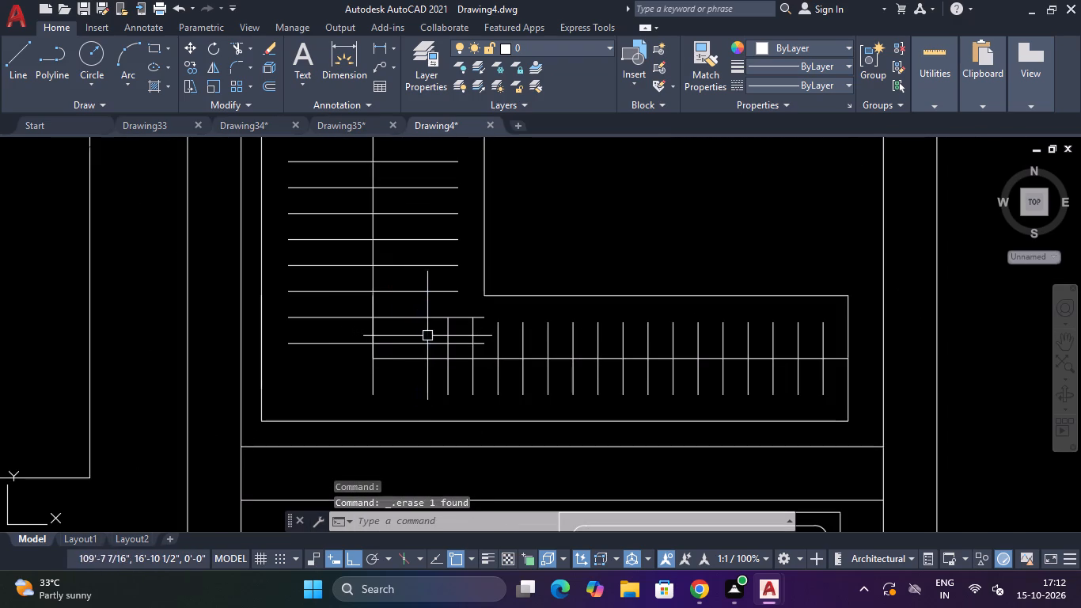
left_click(446, 336)
key("Delete")
left_click(470, 334)
key("Delete")
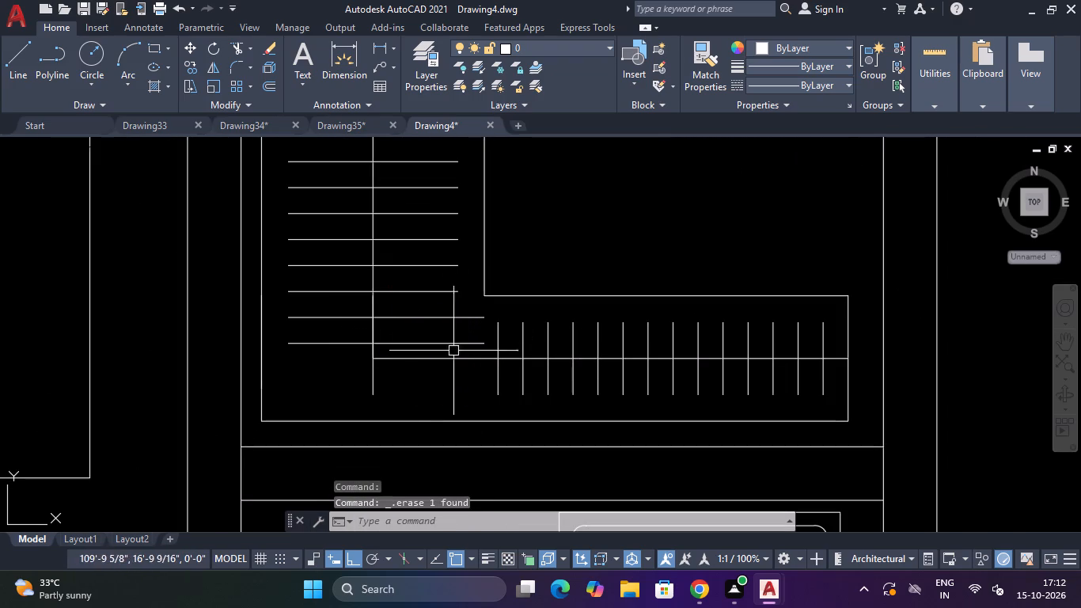
Trim the overhang of the vertical centre line below the horizontal centre line at the stair corner.
type("TR")
key("space")
left_click(373, 381)
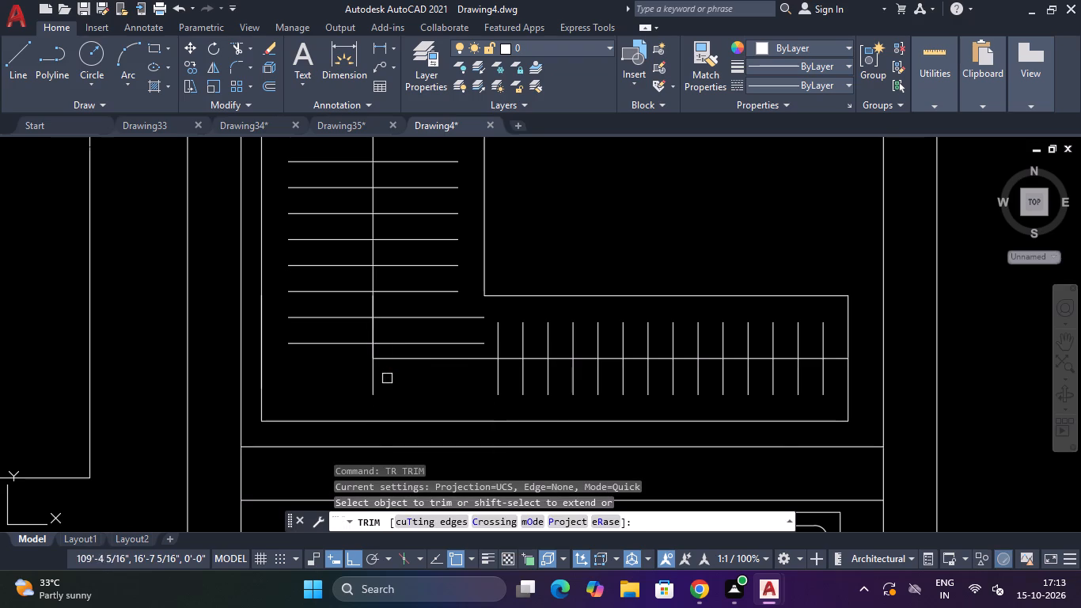
left_click(376, 379)
key("Escape")
scroll(377, 378, "down", 6)
key("Escape")
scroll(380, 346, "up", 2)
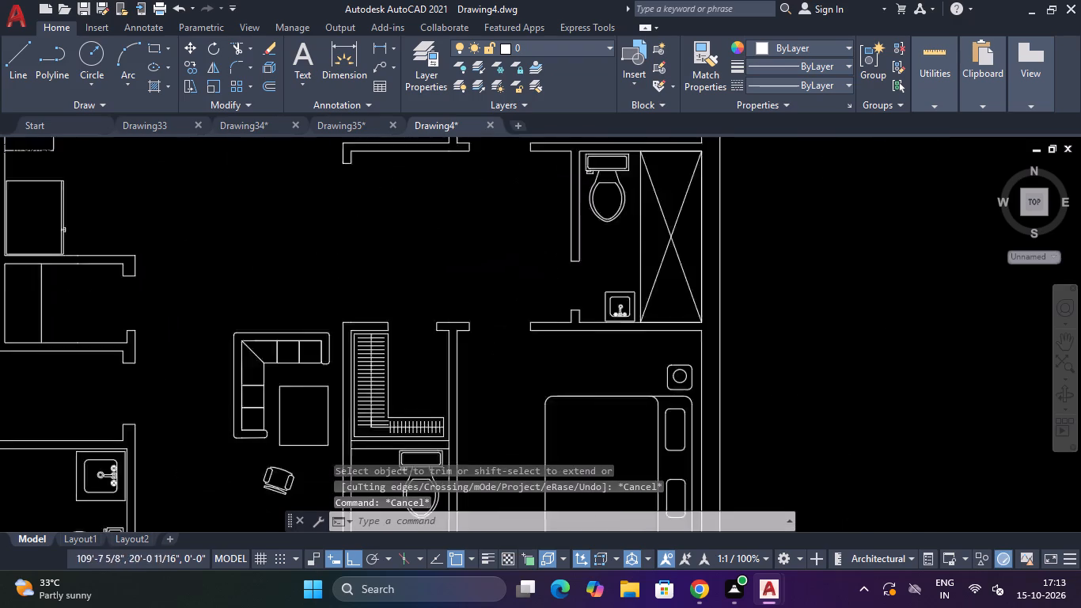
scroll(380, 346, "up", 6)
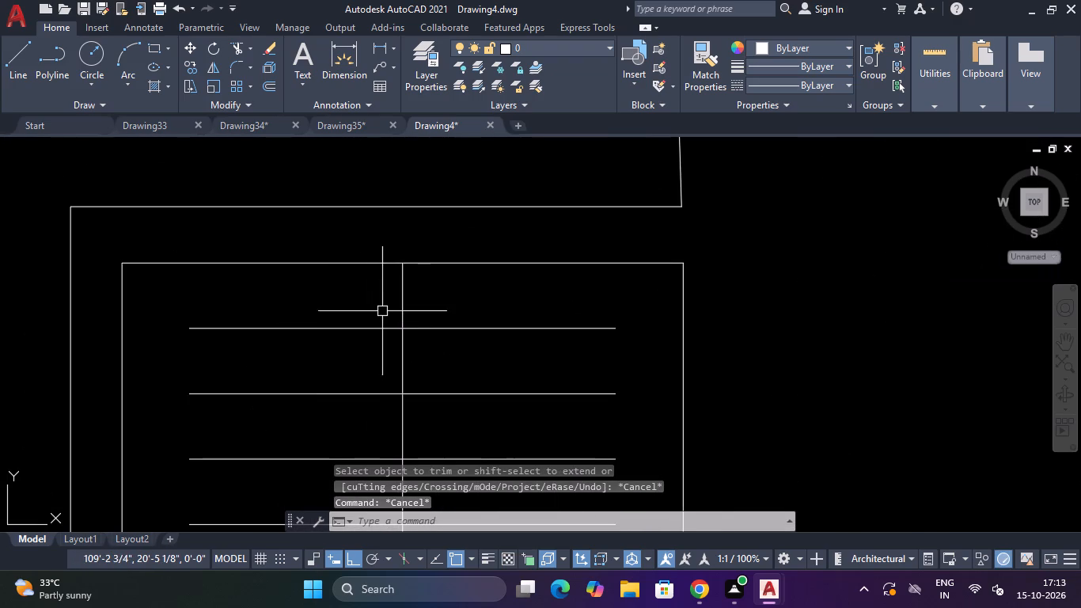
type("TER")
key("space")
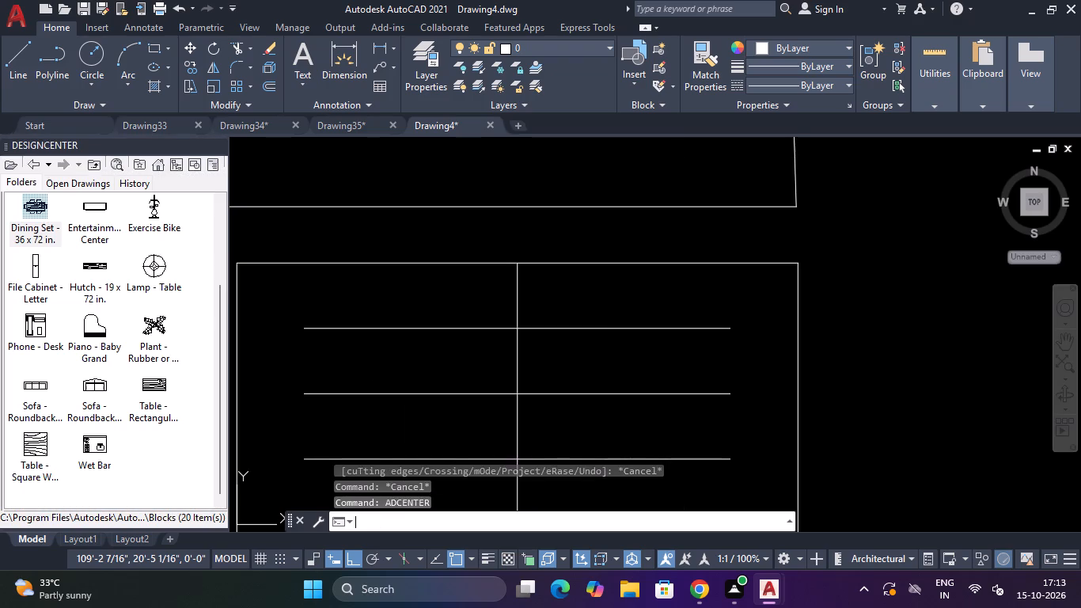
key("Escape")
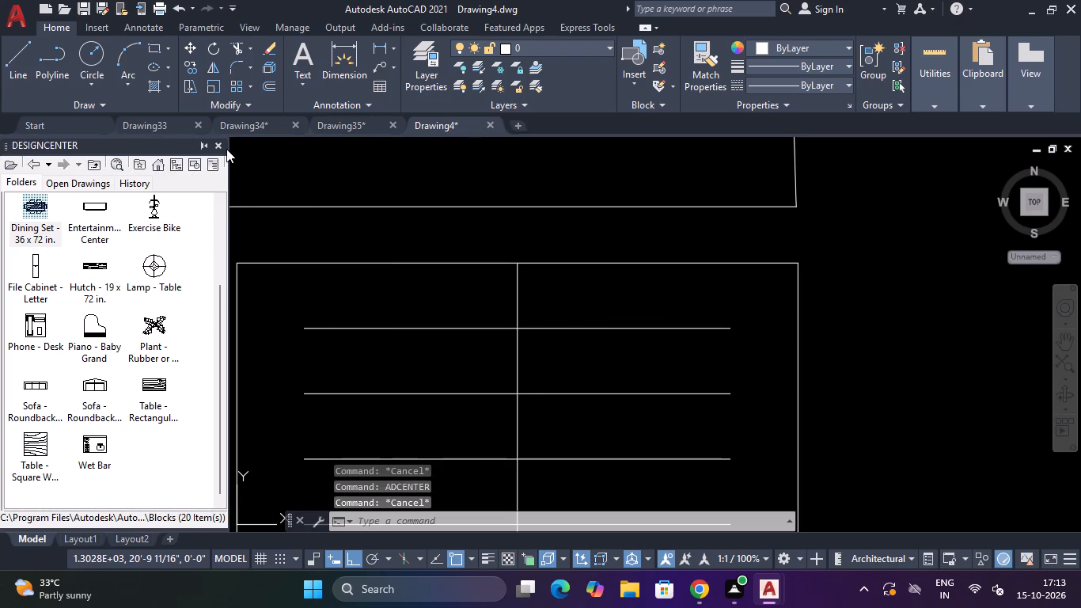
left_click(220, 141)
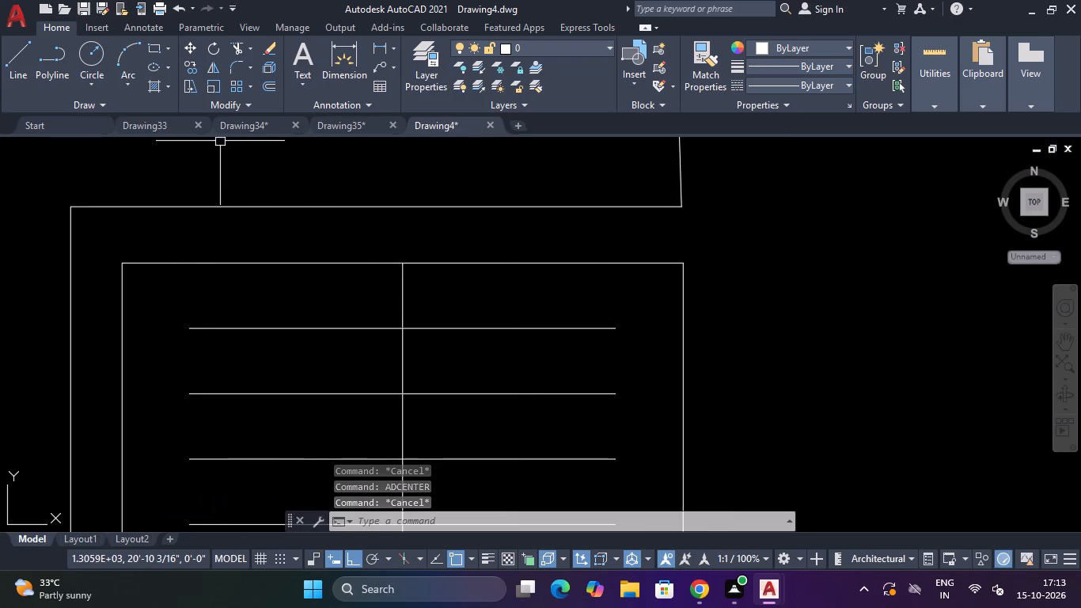
Trim the upper end of the vertical centre line back to the upper flight's topmost tread.
key("t")
type("R")
key("space")
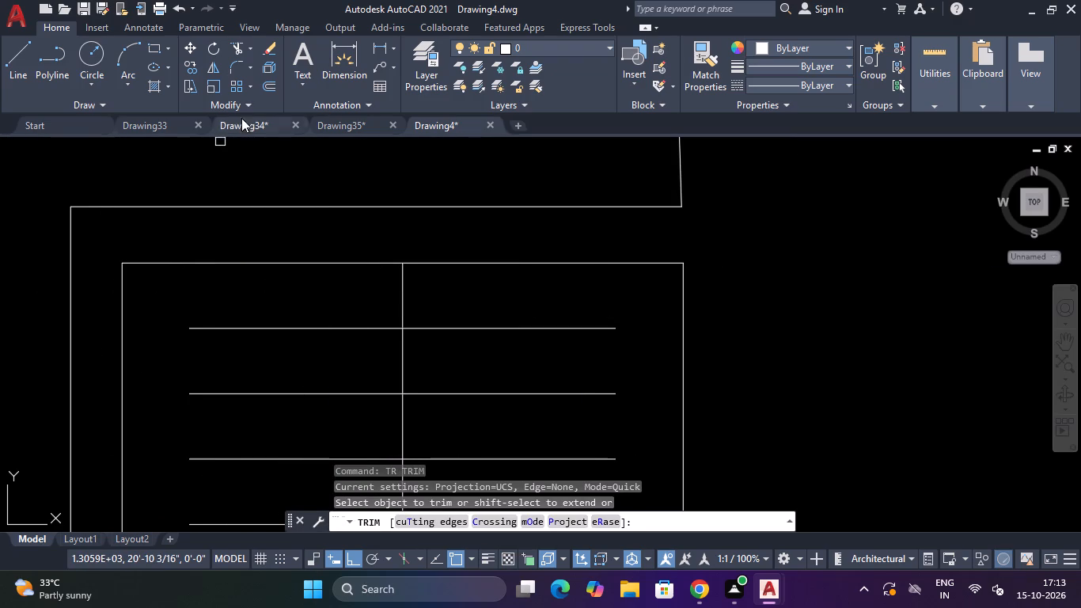
left_click(366, 300)
left_click(431, 298)
left_click(433, 300)
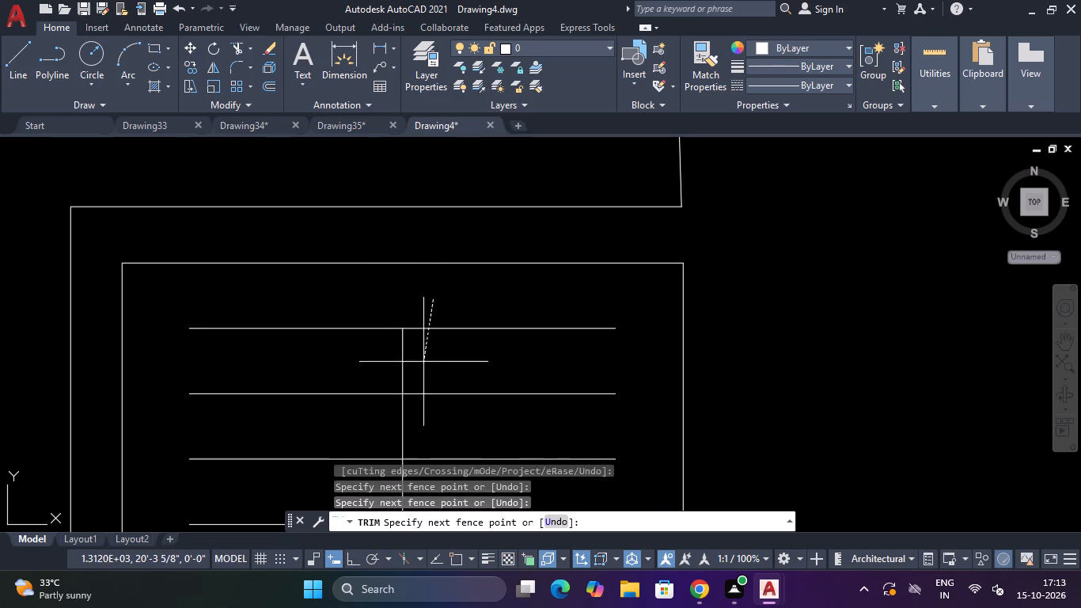
Trim away both halves of the upper flight's topmost tread, keeping the vertical centre line.
left_click(423, 362)
left_click(315, 361)
left_click(355, 310)
Trim the lower flight's horizontal centre line back to its outermost tread and remove both halves of that tread.
scroll(360, 309, "down", 6)
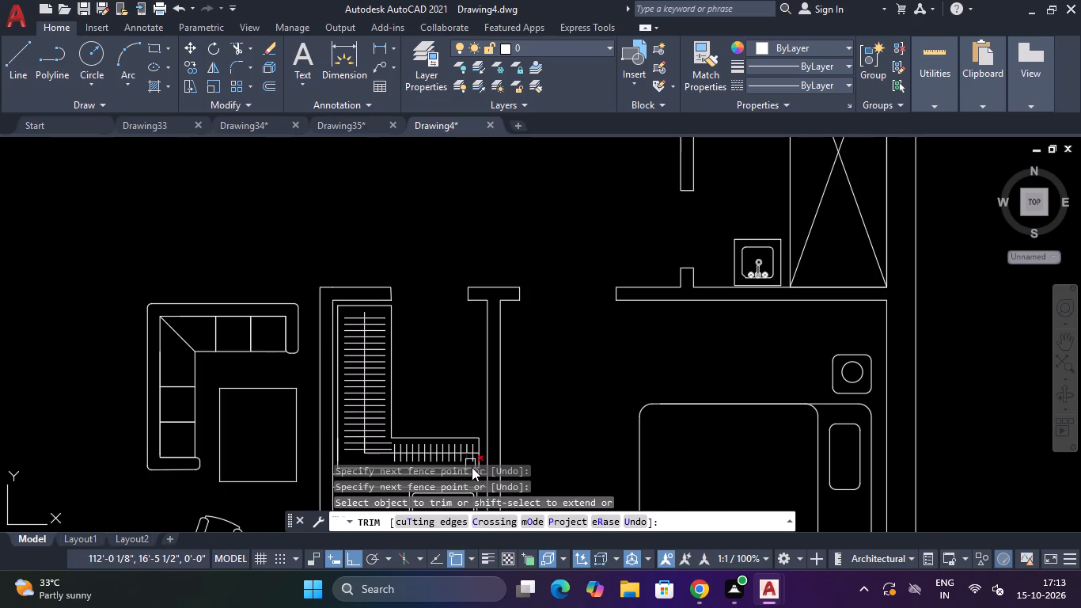
scroll(480, 439, "up", 5)
scroll(476, 255, "down", 5)
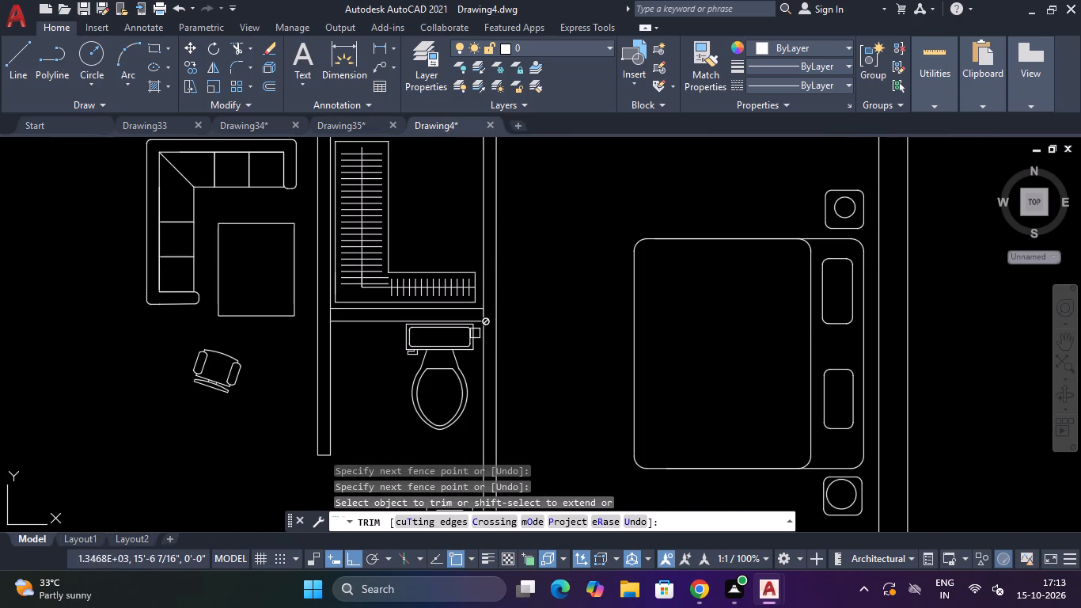
scroll(467, 294, "up", 4)
left_click(495, 267)
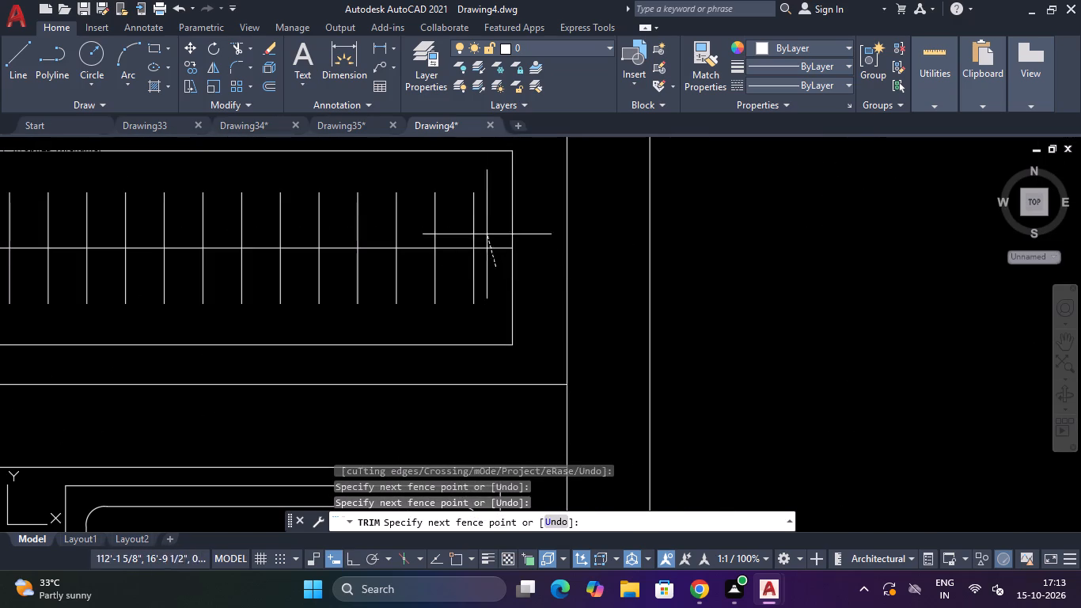
left_click(485, 224)
left_click(485, 216)
left_click(474, 219)
left_click(473, 264)
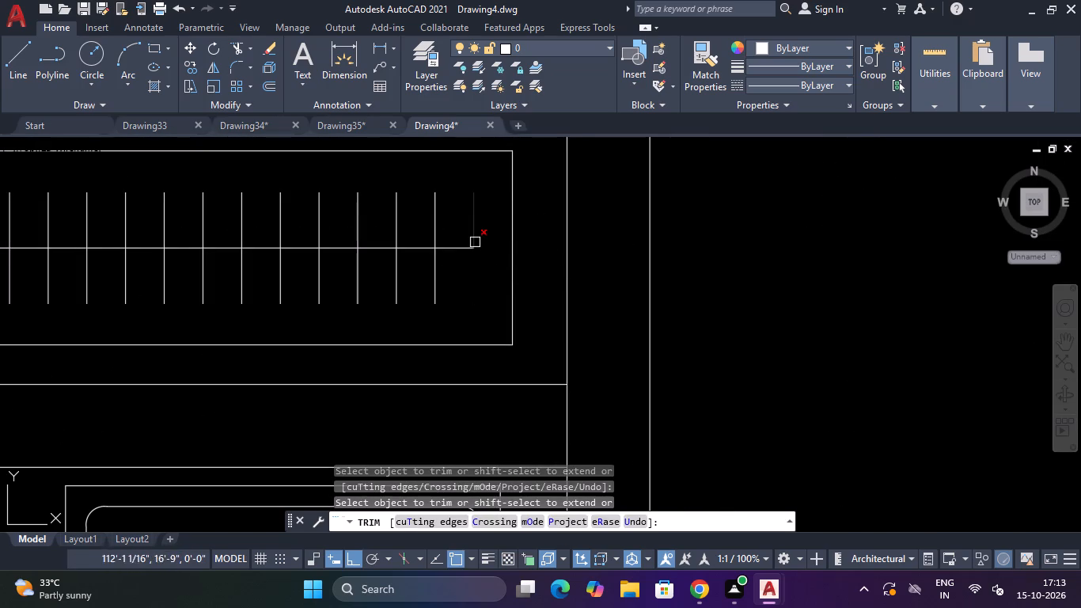
left_click(475, 236)
Trim away the two lowest horizontal treads of the upper flight at the stair corner, on both sides of the centre line.
scroll(476, 234, "down", 4)
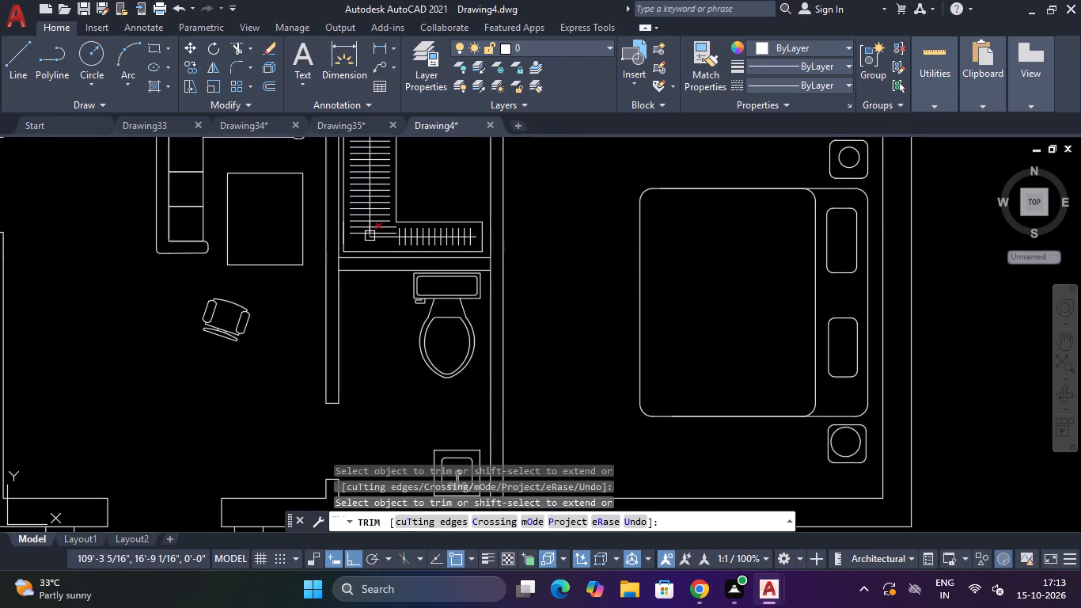
scroll(381, 223, "up", 3)
left_click(391, 226)
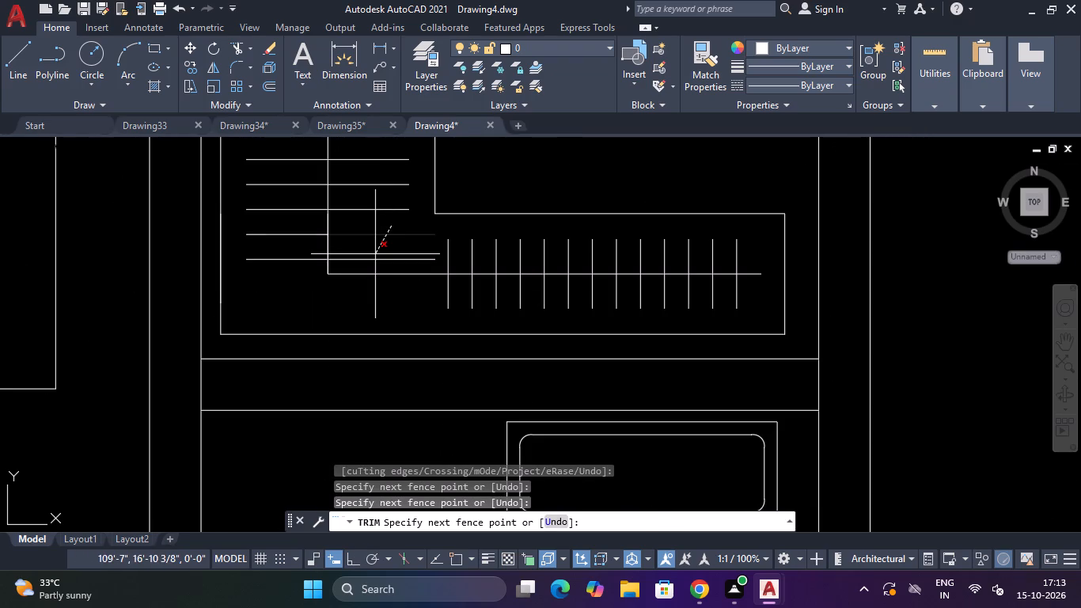
left_click(372, 268)
left_click(288, 222)
left_click(286, 267)
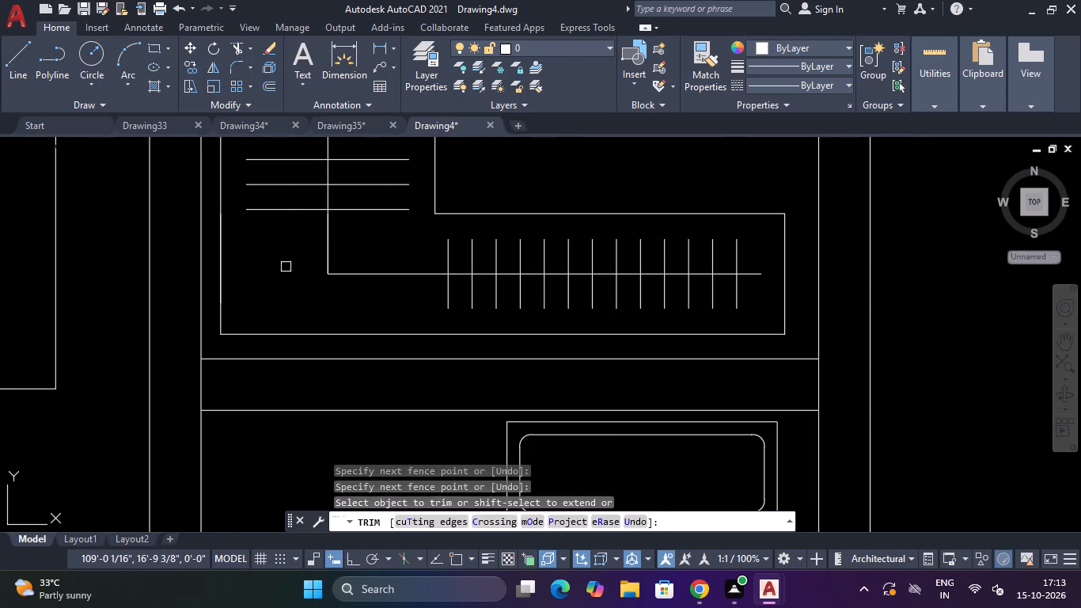
key("Escape")
scroll(287, 262, "down", 5)
key("Escape")
key("Escape")
Draw an 8' by 18" rectangle against the outer side wall, just below the upper wall of the lower-left bedroom.
scroll(292, 202, "up", 2)
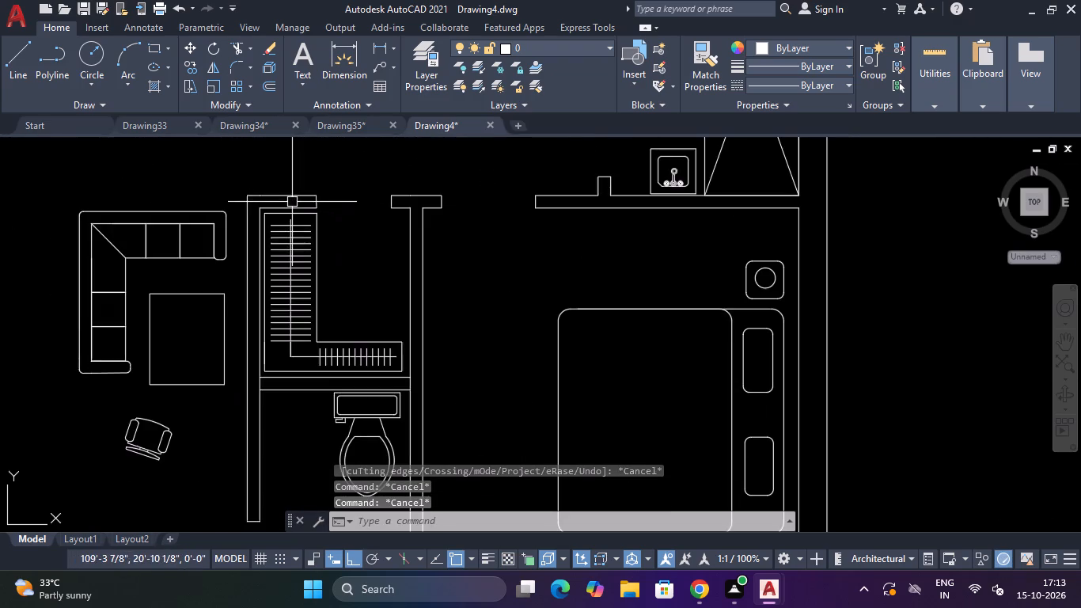
scroll(303, 192, "down", 4)
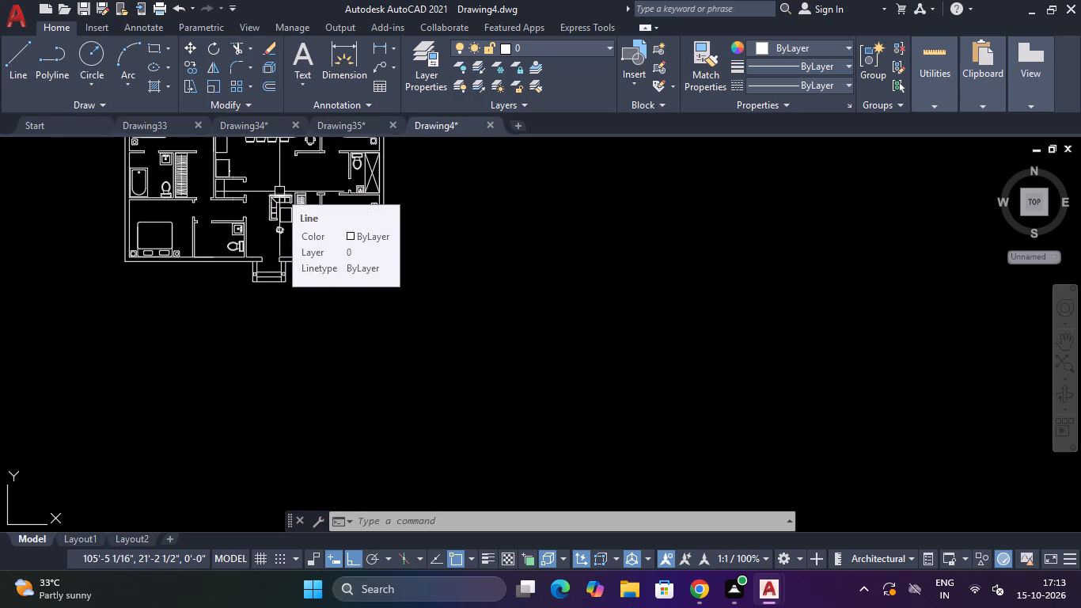
key("Escape")
key("Escape")
key("Escape")
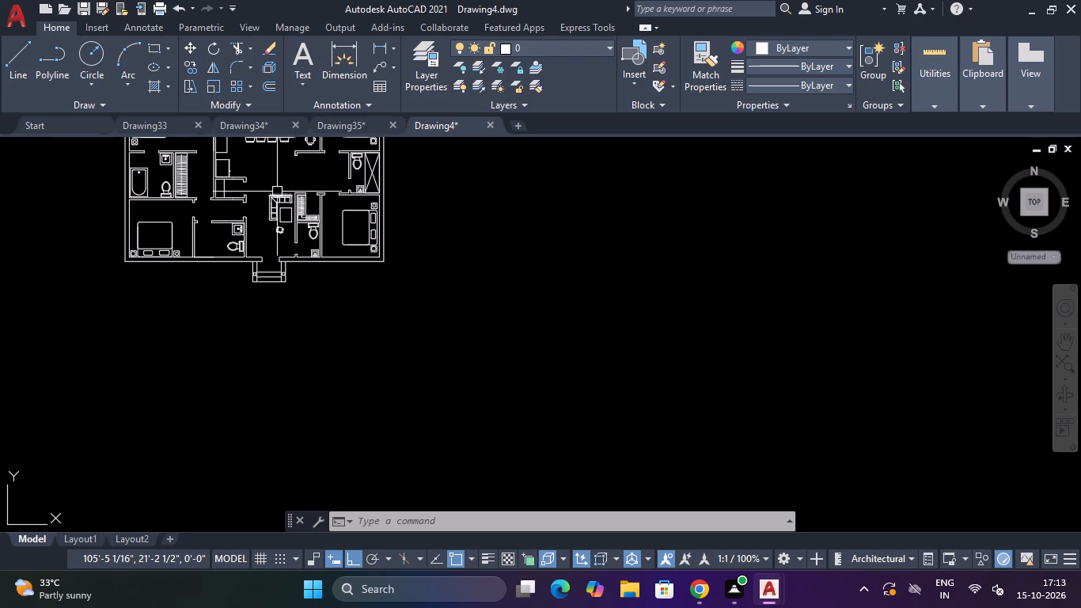
scroll(175, 211, "up", 2)
type("REC")
key("space")
scroll(69, 188, "up", 3)
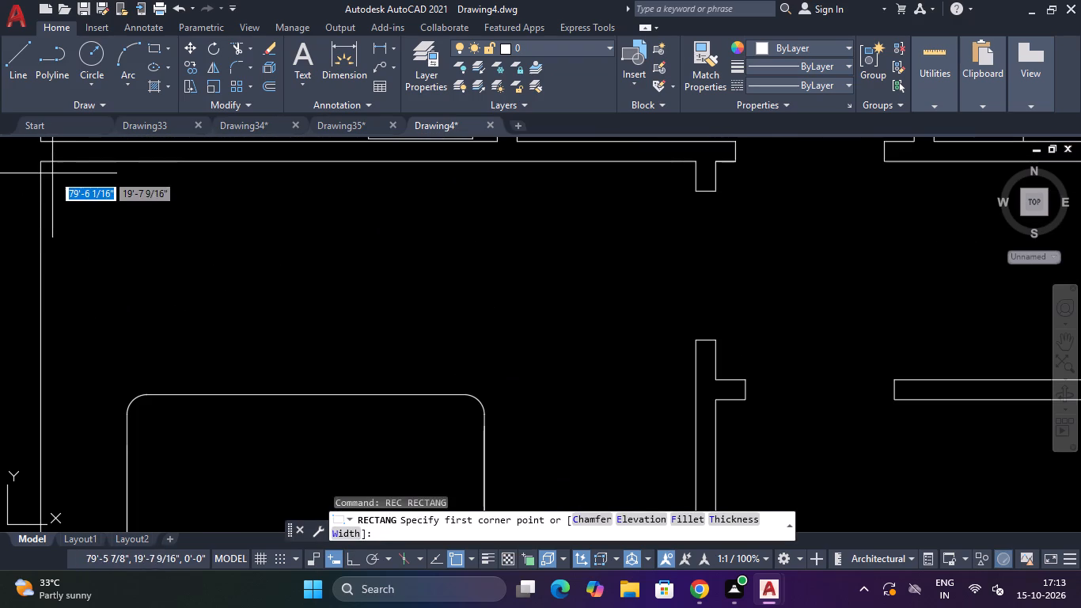
left_click(46, 170)
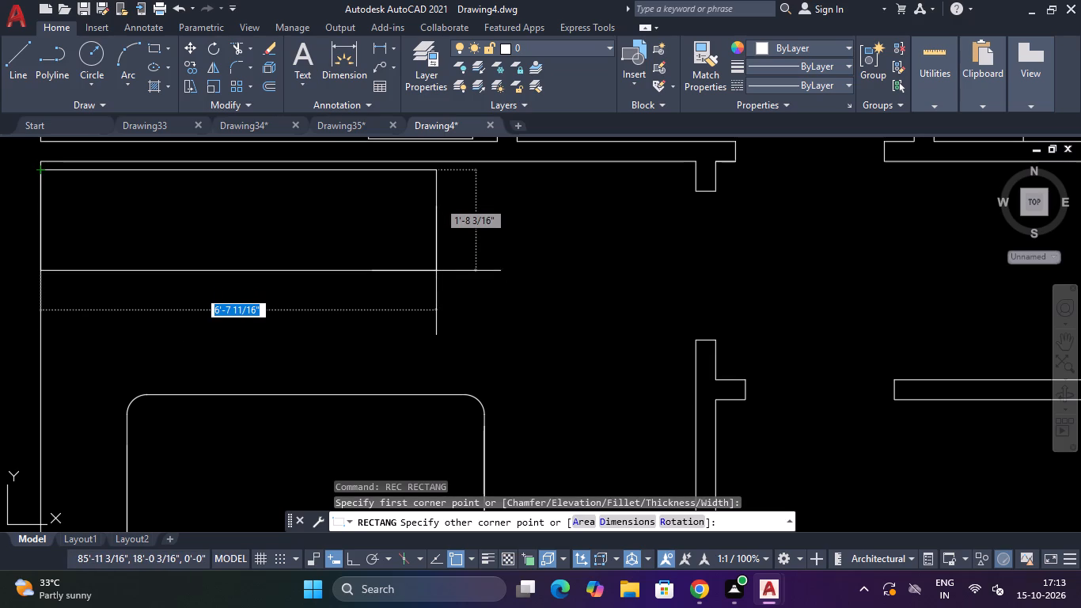
key("8")
key("apostrophe")
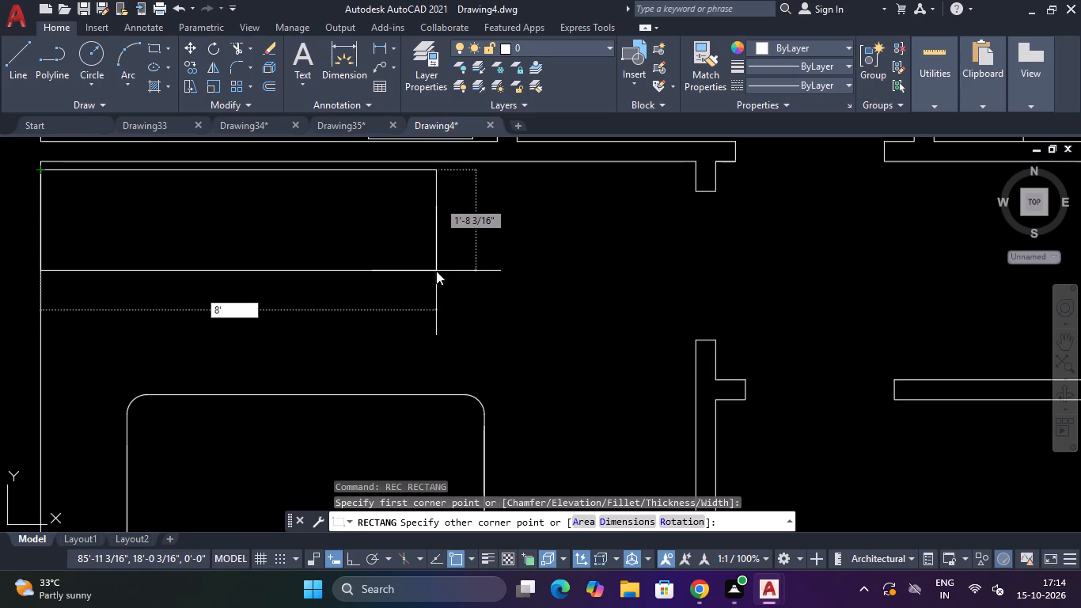
key("Tab")
type("18\"")
key("Return")
key("Escape")
key("Escape")
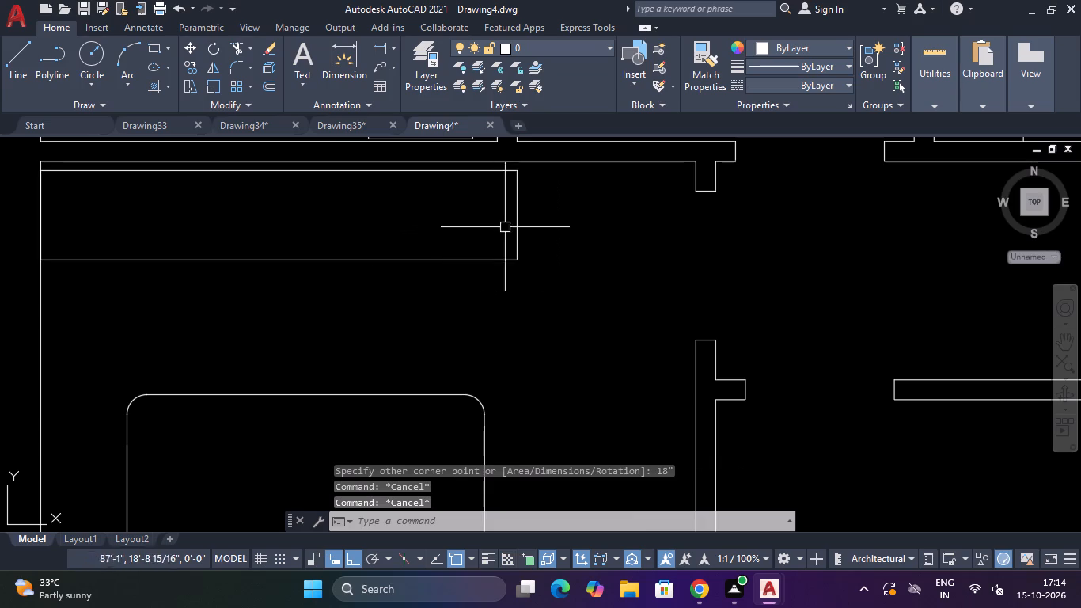
Move the 8' by 18" rectangle horizontally about 2 7/8" away from the bedroom's side wall.
left_click_drag(544, 215, 529, 228)
left_click(481, 279)
type("M")
key("space")
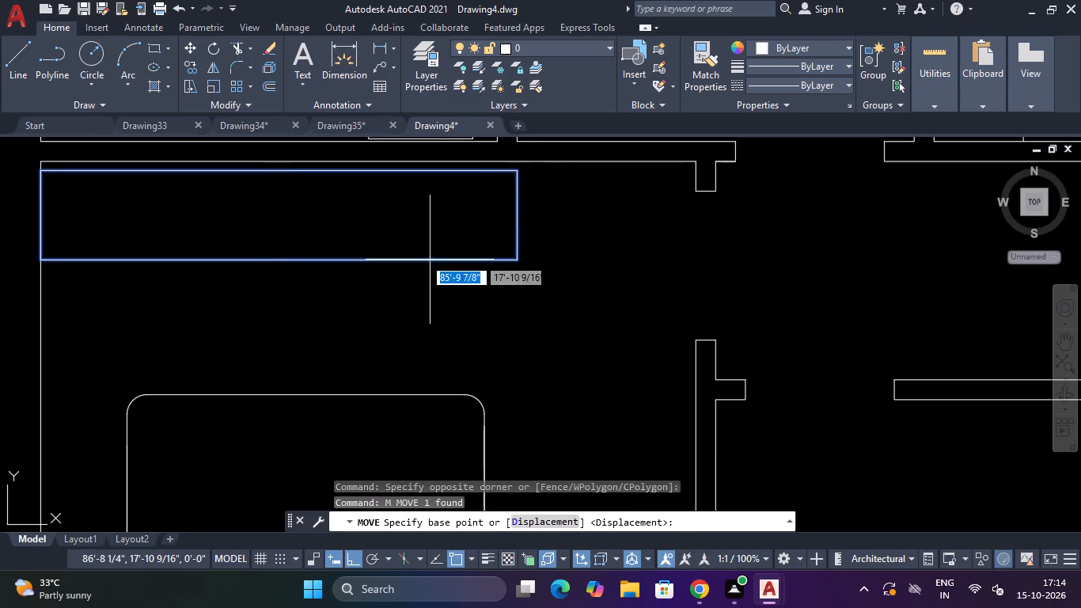
left_click(321, 218)
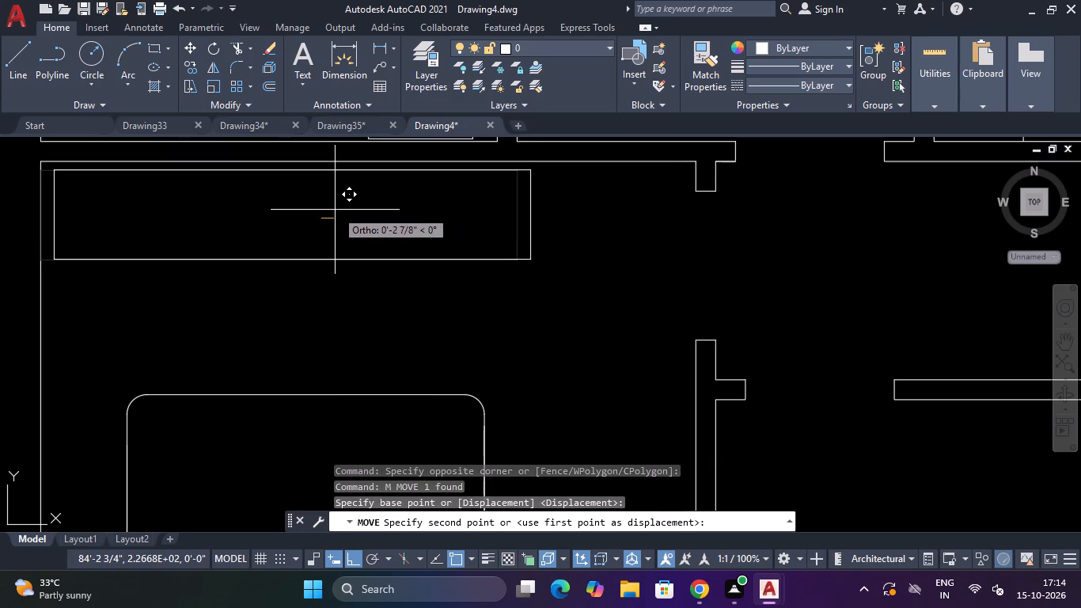
left_click(335, 210)
key("Escape")
Explode the moved bedroom rectangle into separate lines.
left_click_drag(579, 192, 552, 204)
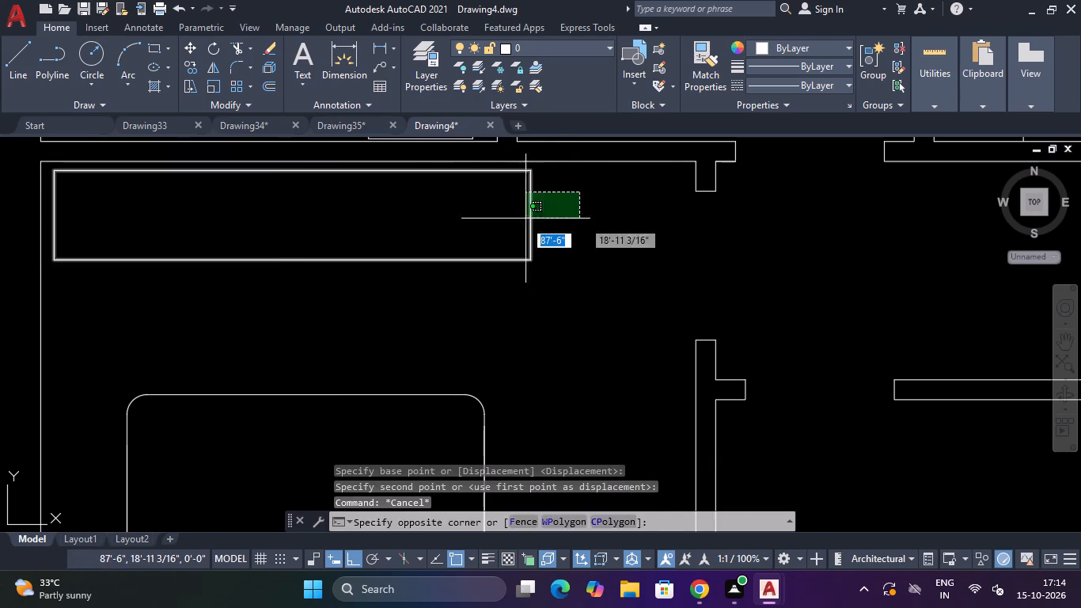
left_click(514, 230)
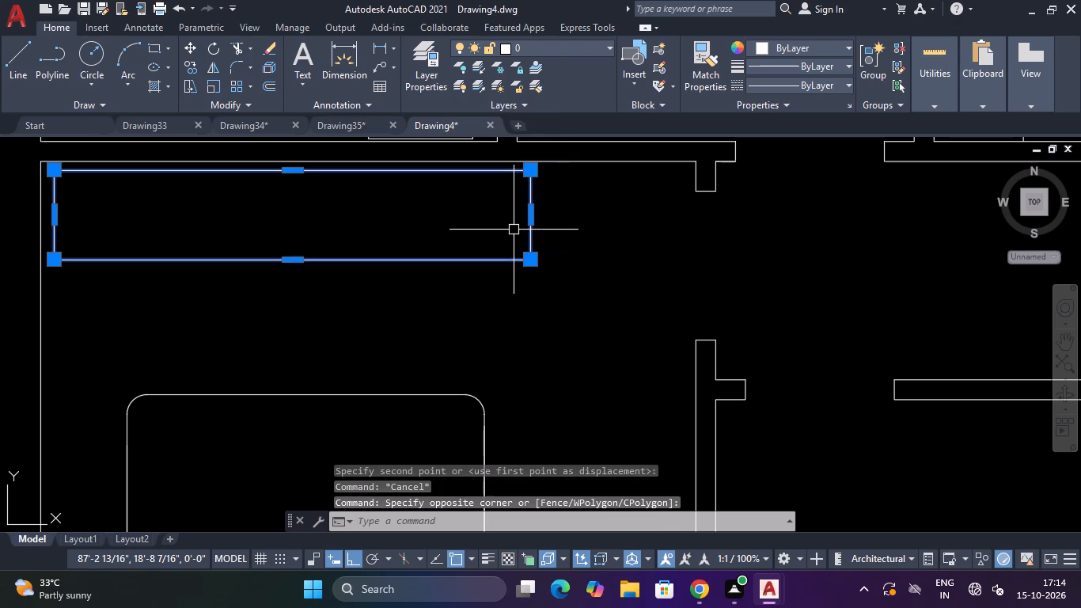
type("EX")
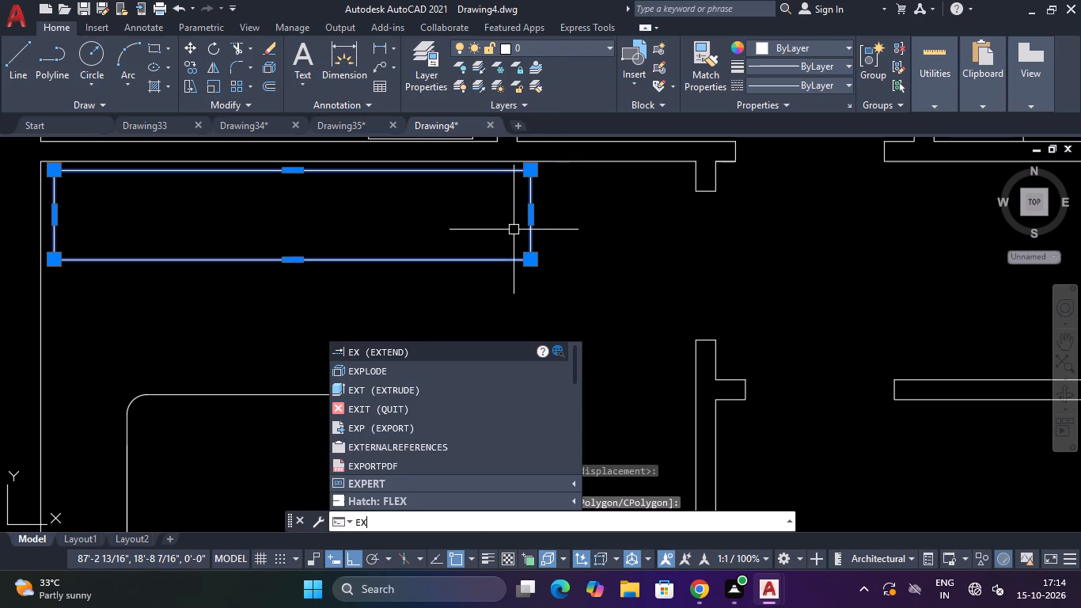
key("Down")
key("Return")
key("Escape")
key("Escape")
Draw a horizontal centre line through the bedroom rectangle between the midpoints of its two short sides.
type("L")
key("space")
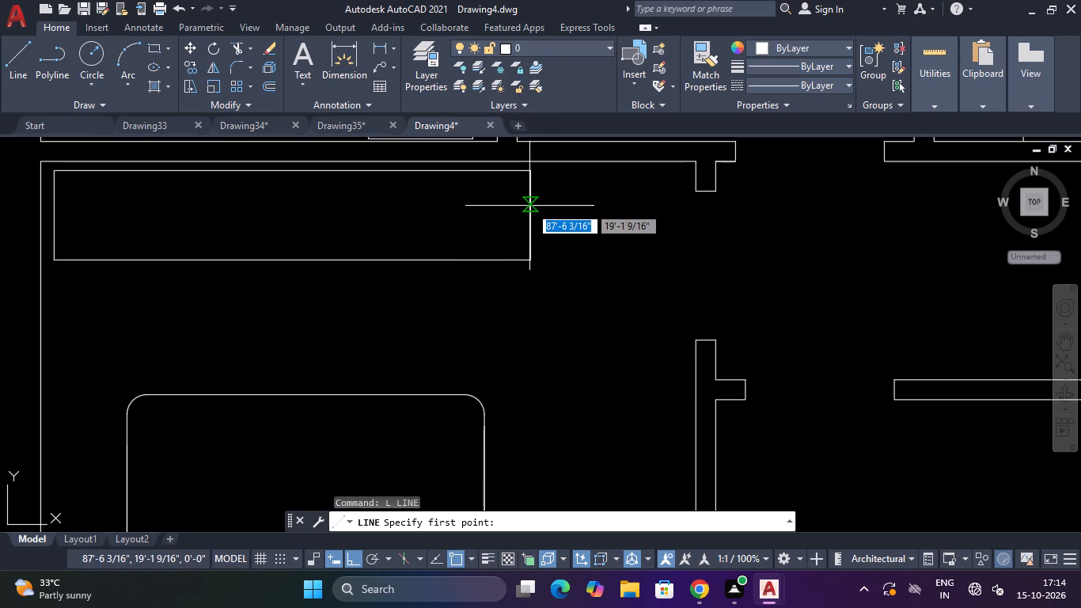
left_click(530, 212)
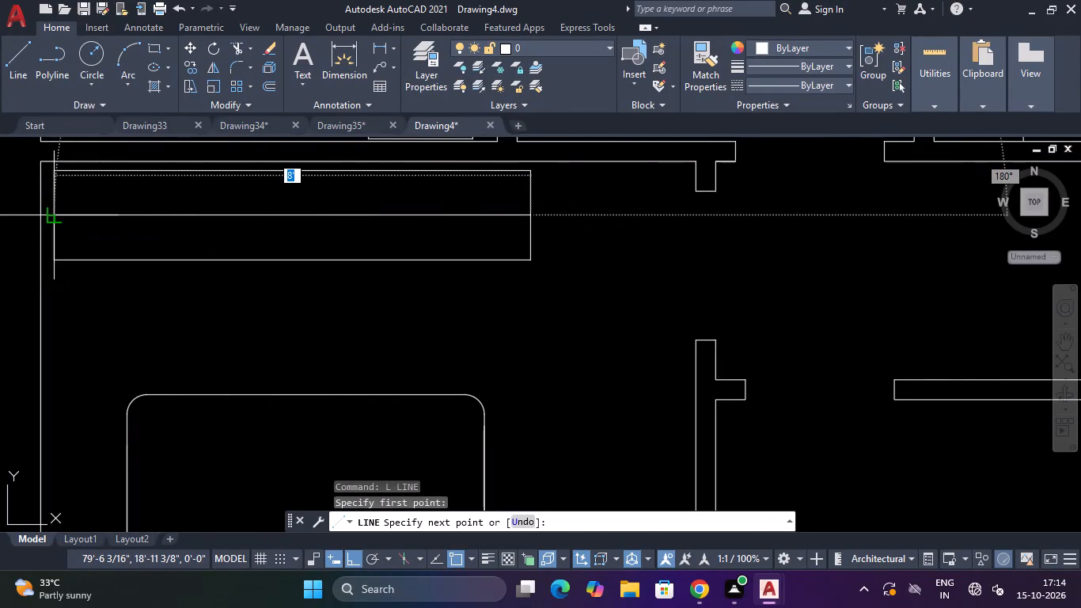
left_click(56, 219)
key("Escape")
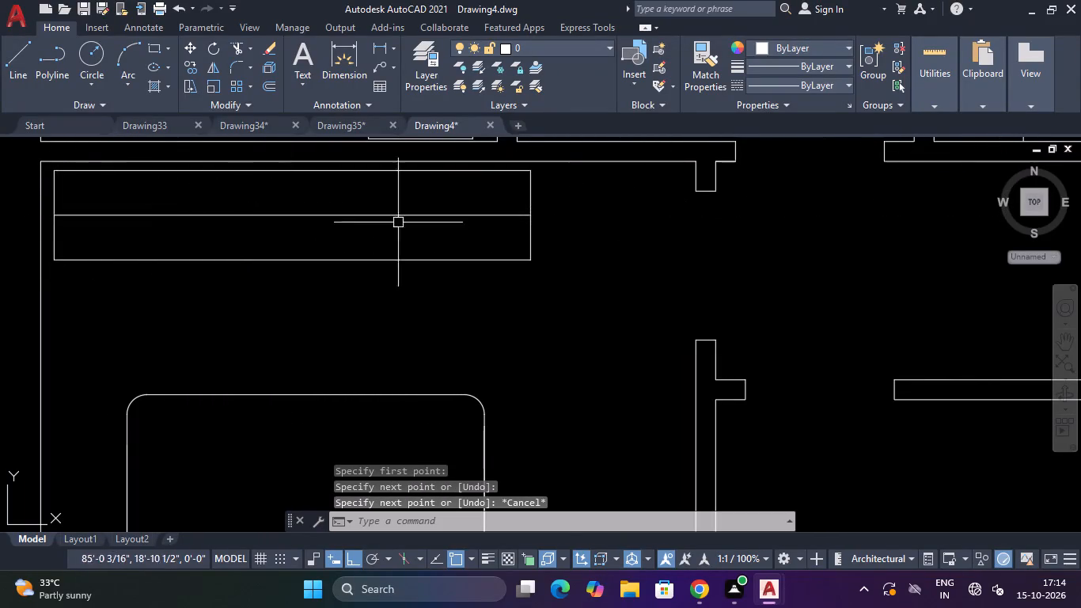
Copy the rectangle's right short side as an array of 30 items fitted across to the left short side.
left_click(533, 199)
type("CO")
key("Return")
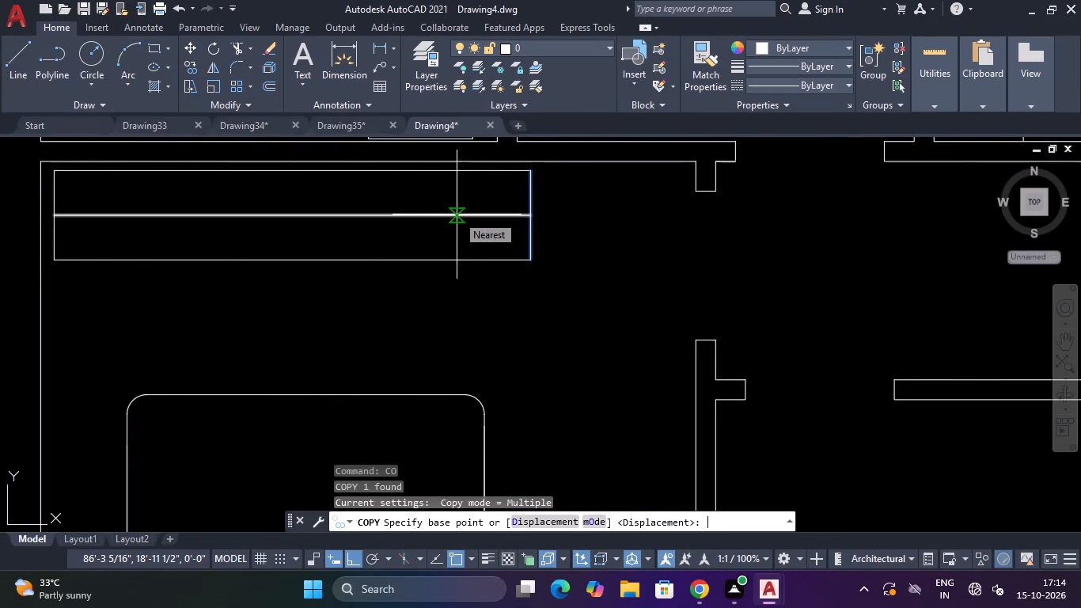
left_click(537, 169)
type("A")
key("space")
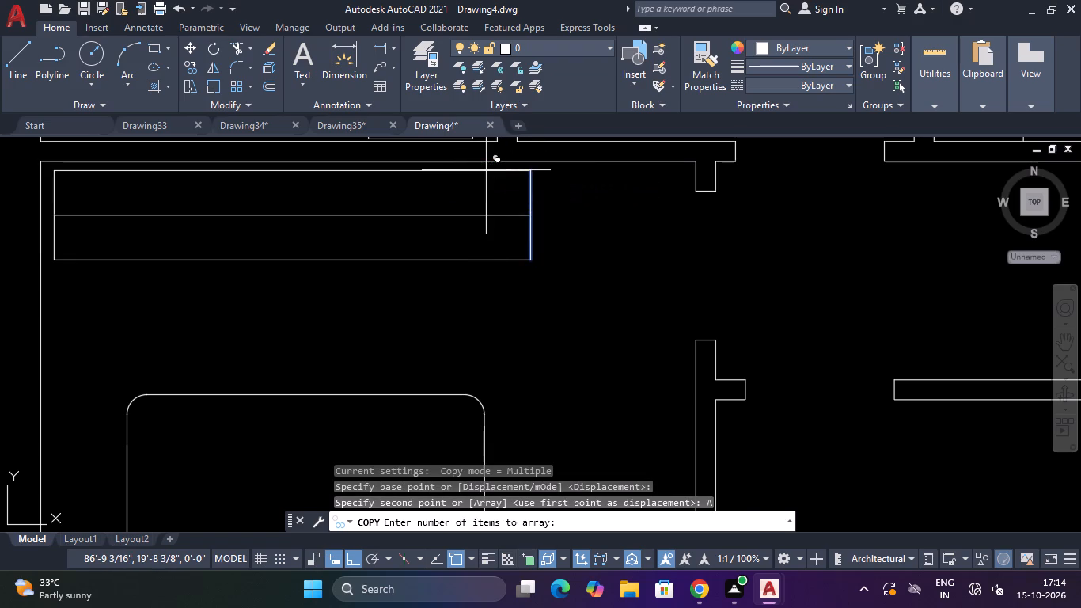
type("30")
key("Return")
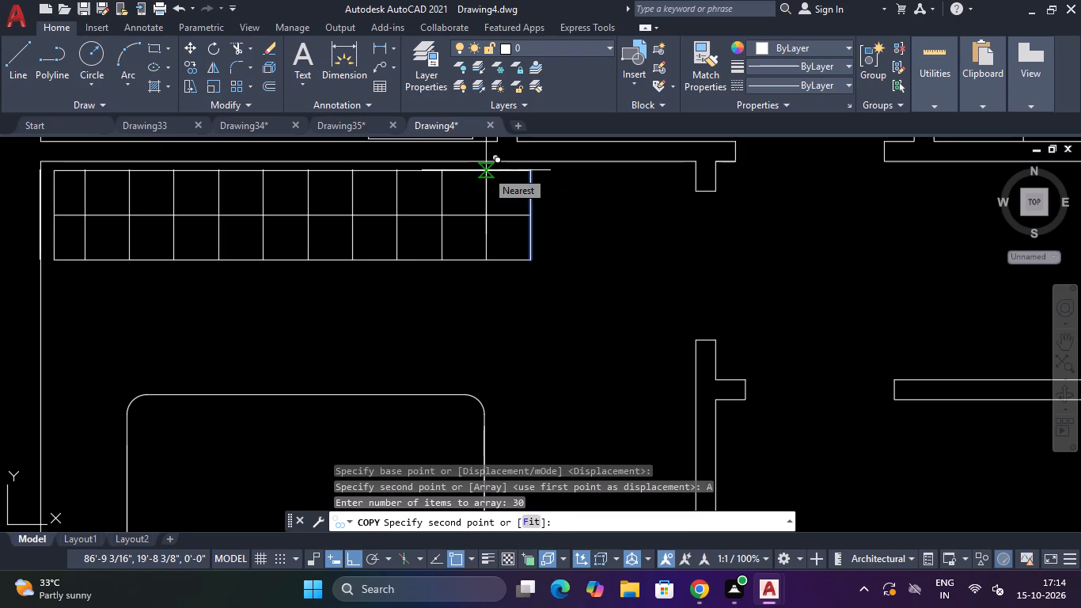
type("F")
key("space")
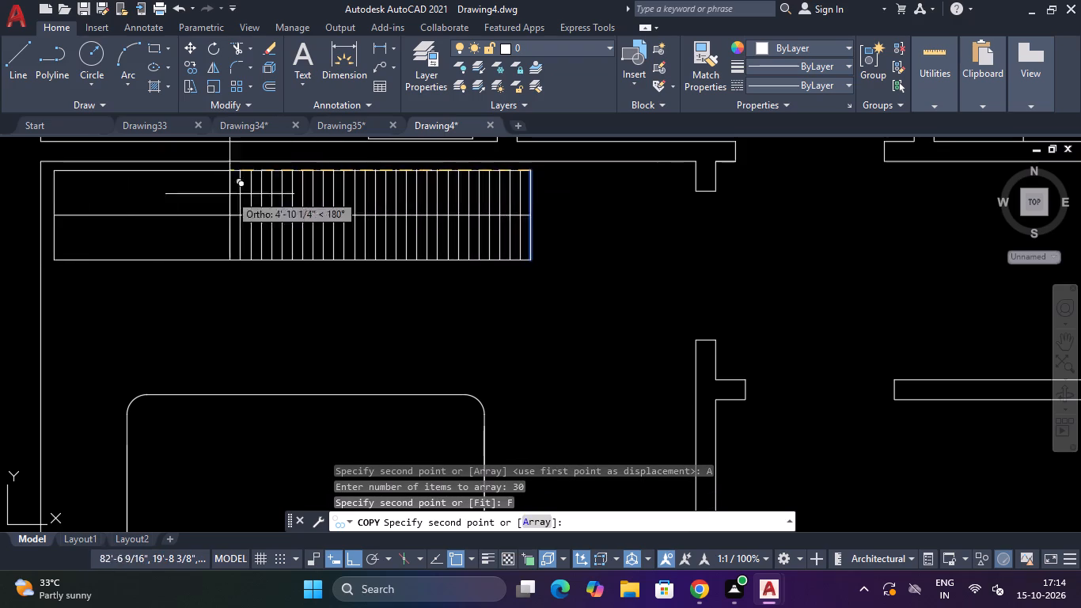
left_click(58, 175)
key("Escape")
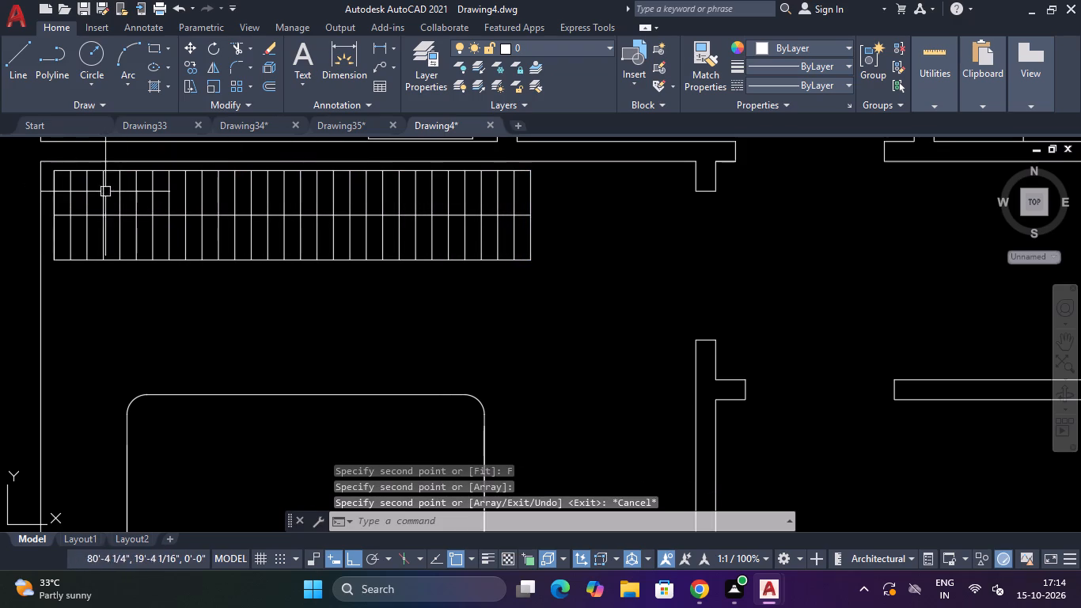
Offset the rectangle's upper and lower long edges 2" inward.
type("O")
key("space")
key("space")
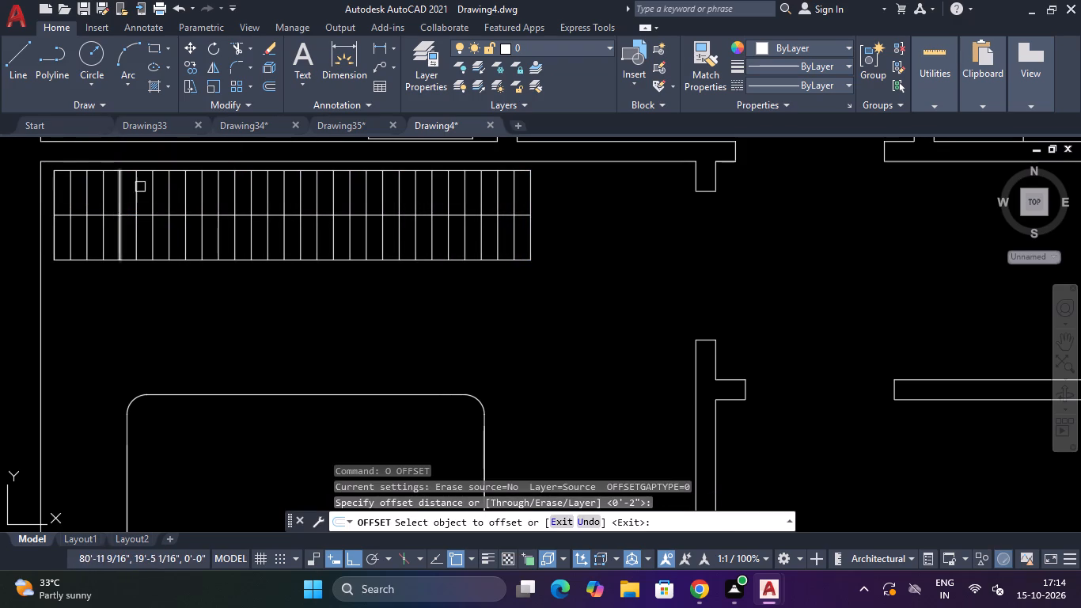
scroll(148, 176, "up", 1)
left_click(138, 169)
left_click(138, 184)
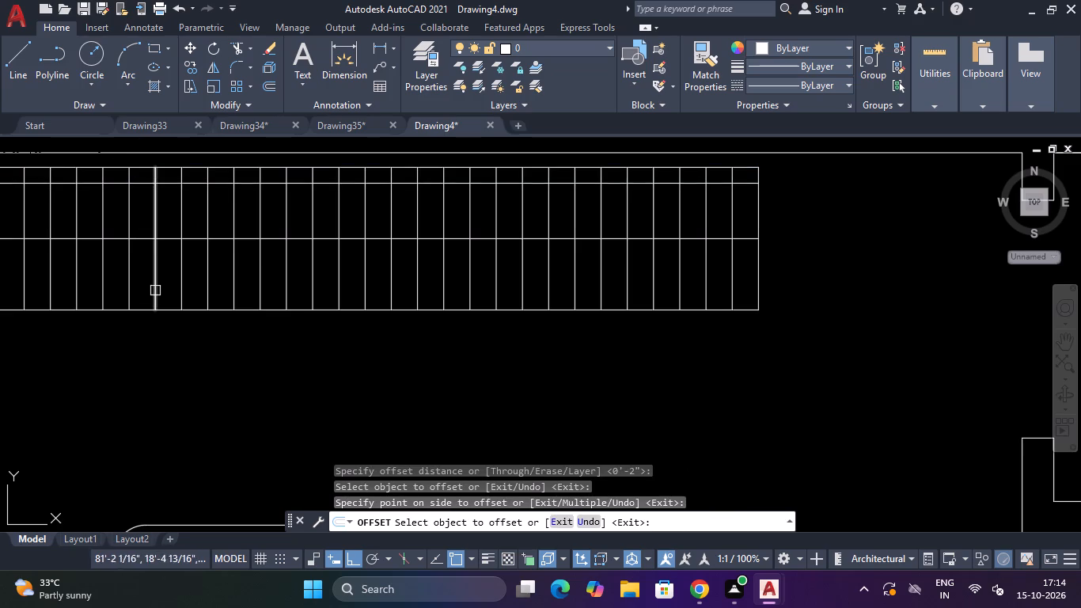
left_click_drag(146, 311, 146, 300)
left_click(146, 275)
key("Escape")
Trim the upper ends of the vertical cross lines between the rectangle's upper edge and the upper inset line.
scroll(234, 245, "down", 3)
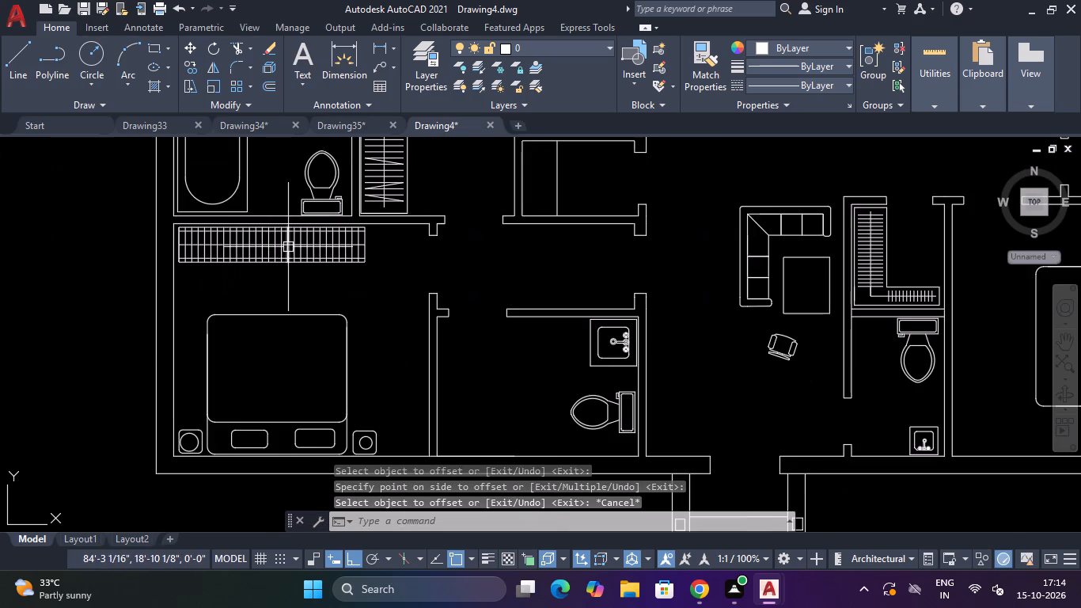
scroll(288, 247, "up", 1)
type("TR")
key("space")
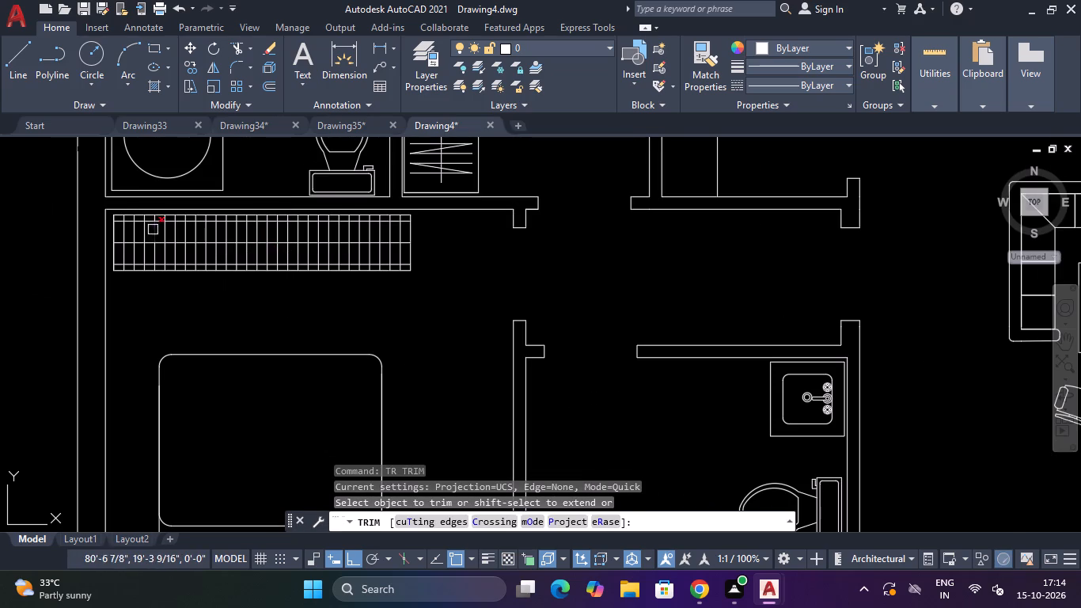
scroll(121, 214, "up", 3)
left_click(115, 225)
scroll(510, 233, "down", 1)
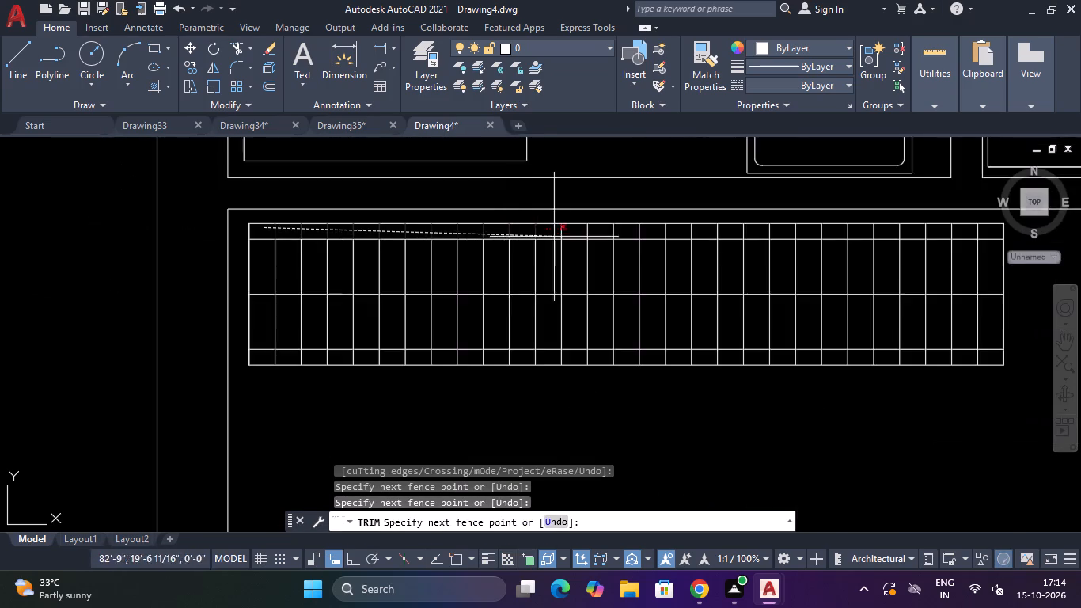
scroll(563, 236, "down", 3)
scroll(669, 241, "up", 4)
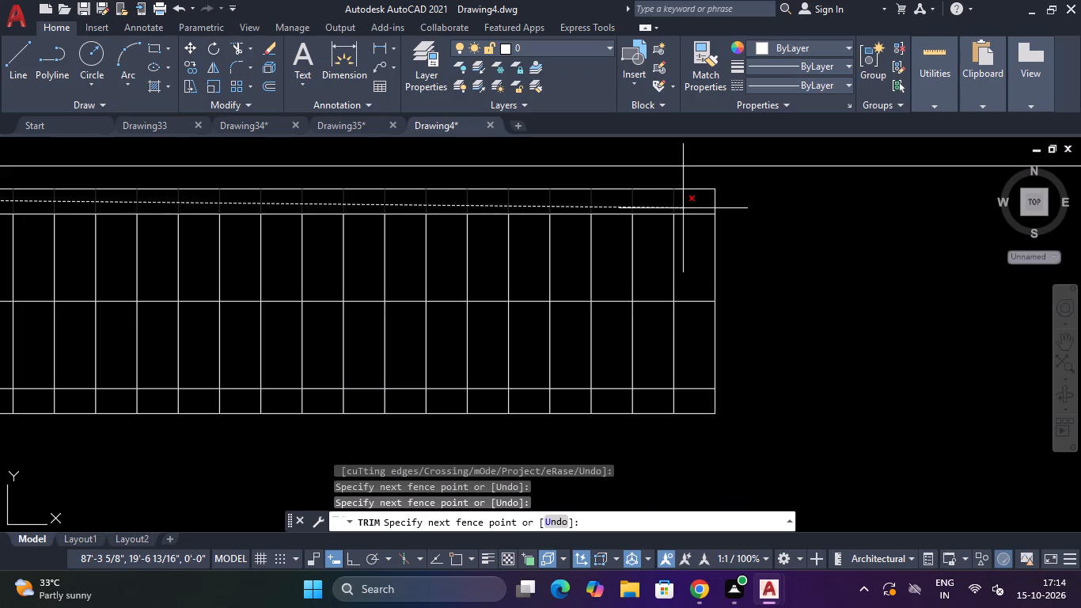
left_click(683, 208)
Trim the centre line and both inset lines back from the right short side to the nearest cross line.
left_click(691, 198)
left_click(700, 397)
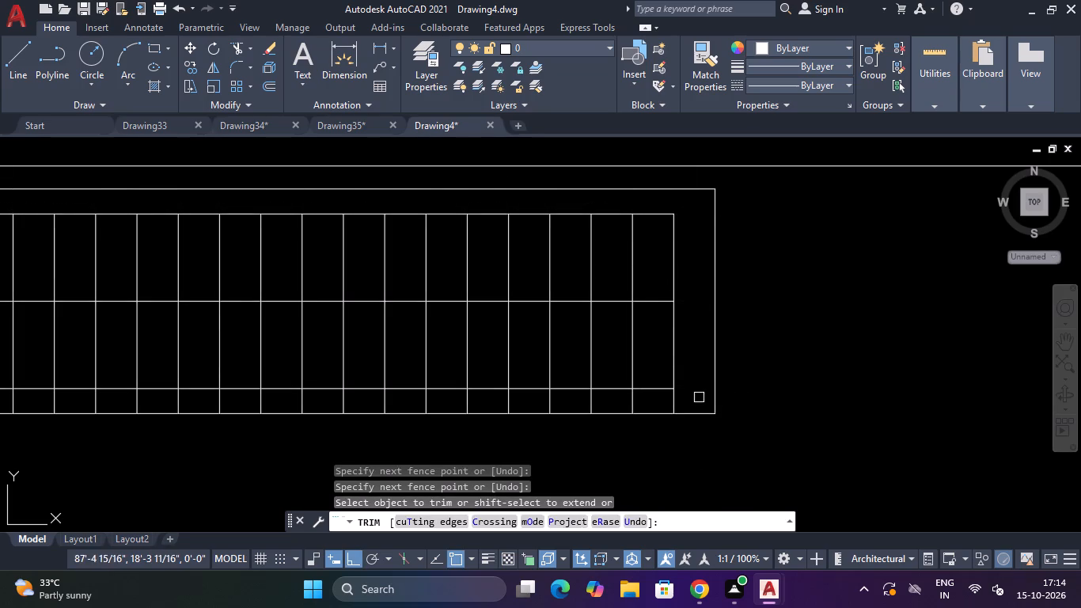
Trim the lower ends of the bedroom unit's cross lines, and trim the centre and inset lines back from the left short side.
left_click(694, 397)
scroll(522, 401, "down", 2)
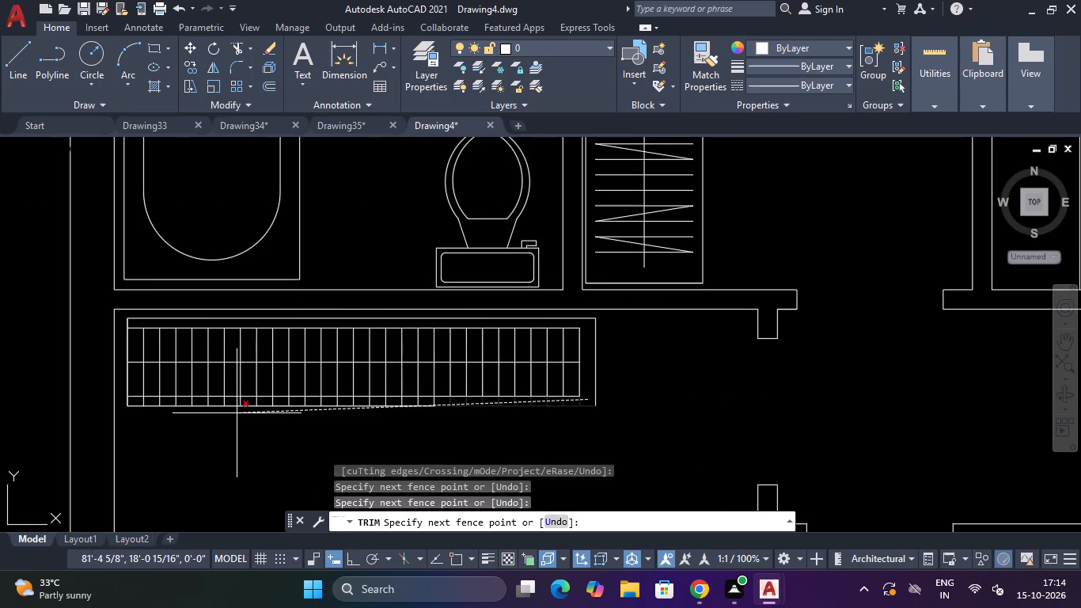
scroll(111, 399, "up", 2)
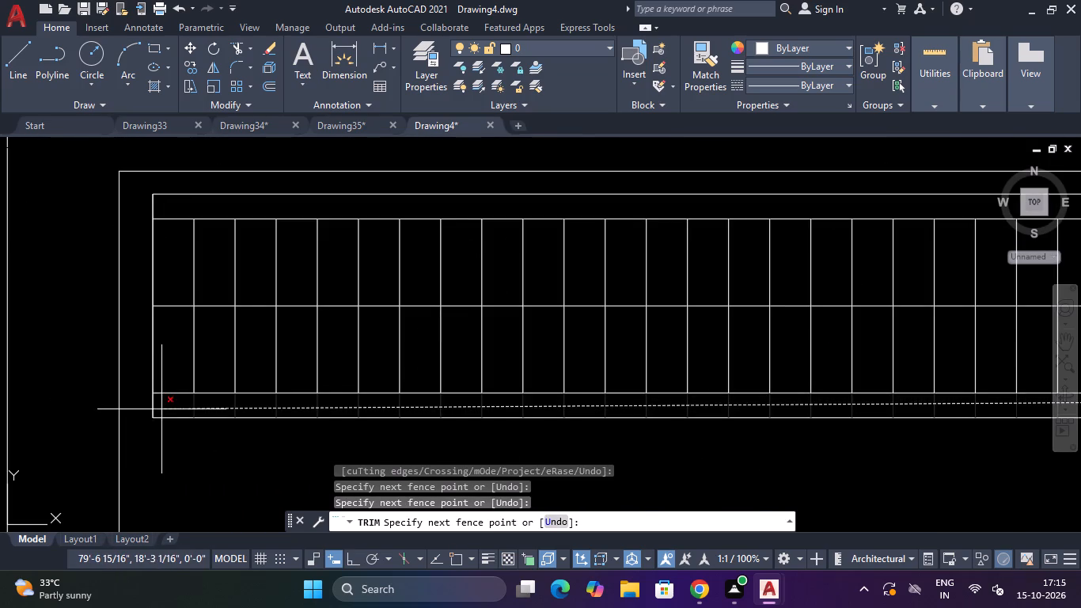
left_click(161, 409)
left_click(160, 406)
left_click(184, 207)
key("Escape")
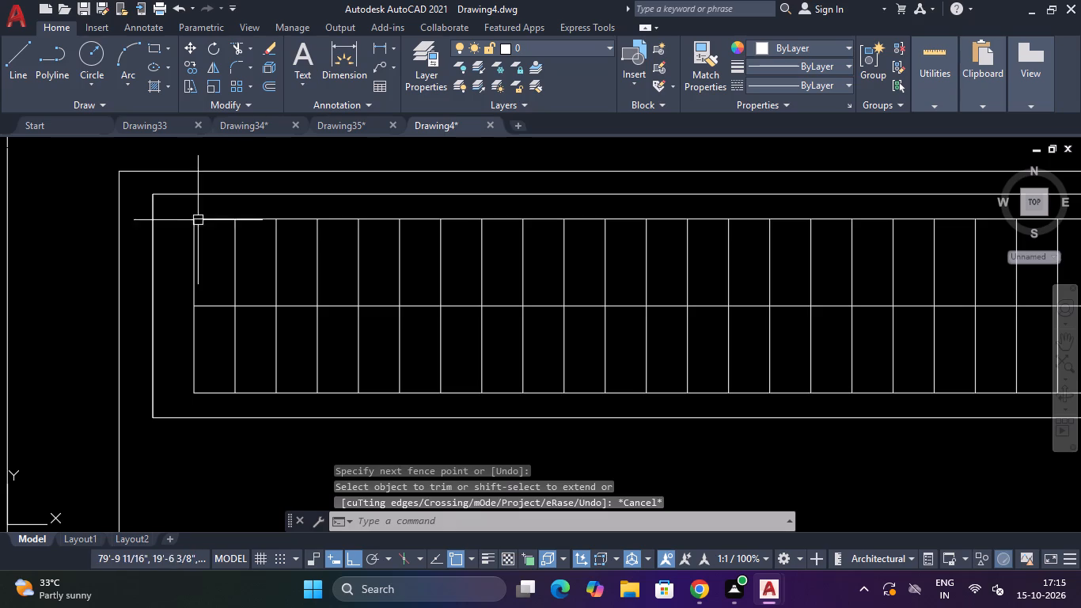
Erase both inset lines and the first and last vertical cross lines inside the bedroom rectangle.
left_click(211, 221)
key("Delete")
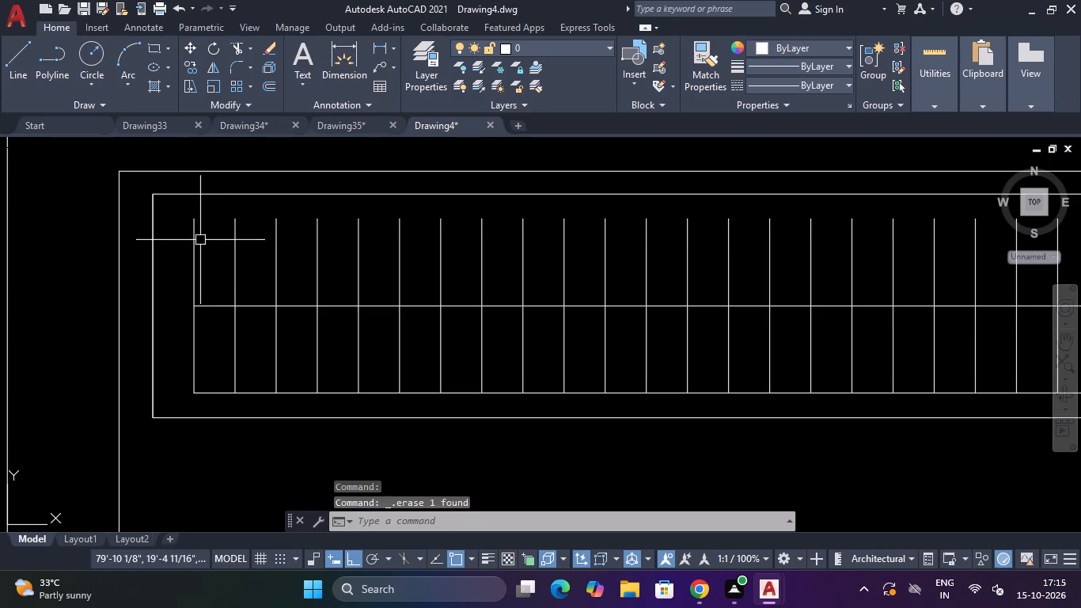
left_click(195, 240)
key("Delete")
left_click(215, 397)
key("Delete")
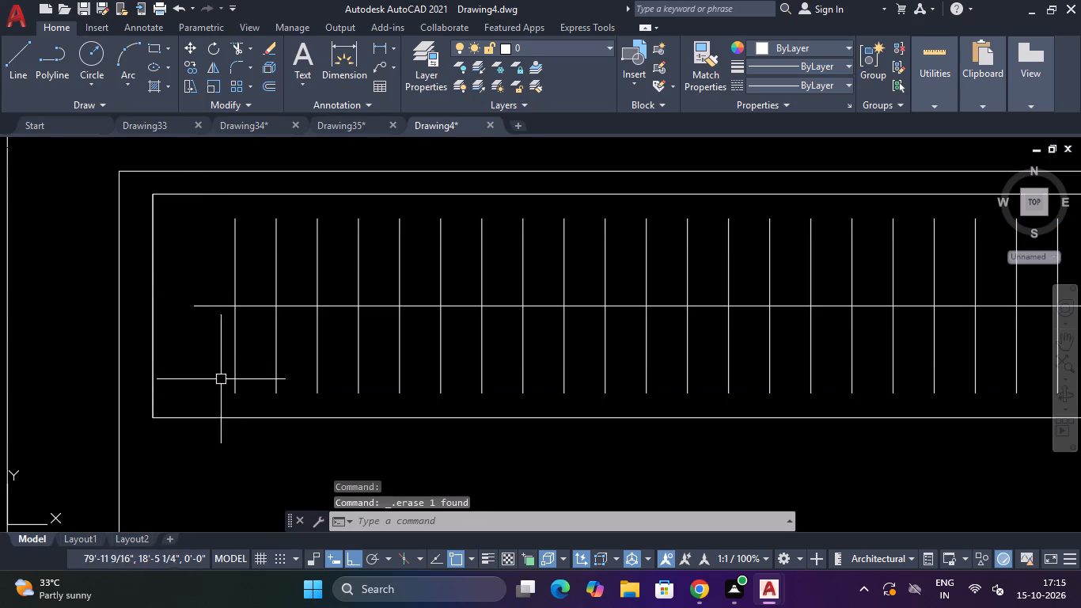
scroll(237, 355, "down", 6)
scroll(309, 334, "up", 5)
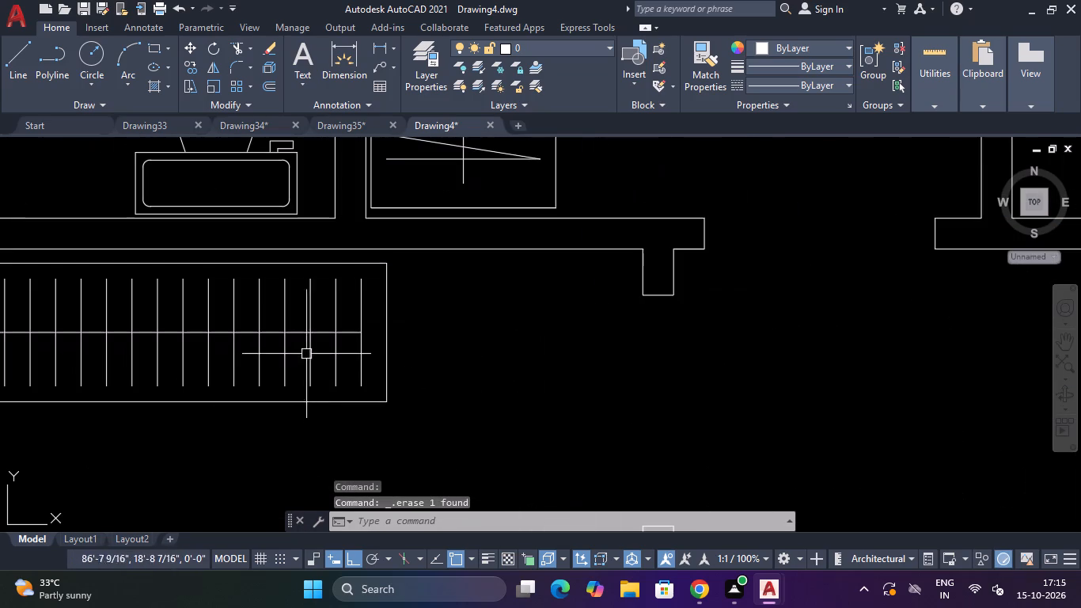
left_click(362, 357)
key("Delete")
Draw a diagonal in the L-shaped unit's vertical leg, from one cross line's right end to the next lower one's left end.
scroll(359, 351, "down", 4)
scroll(345, 351, "up", 1)
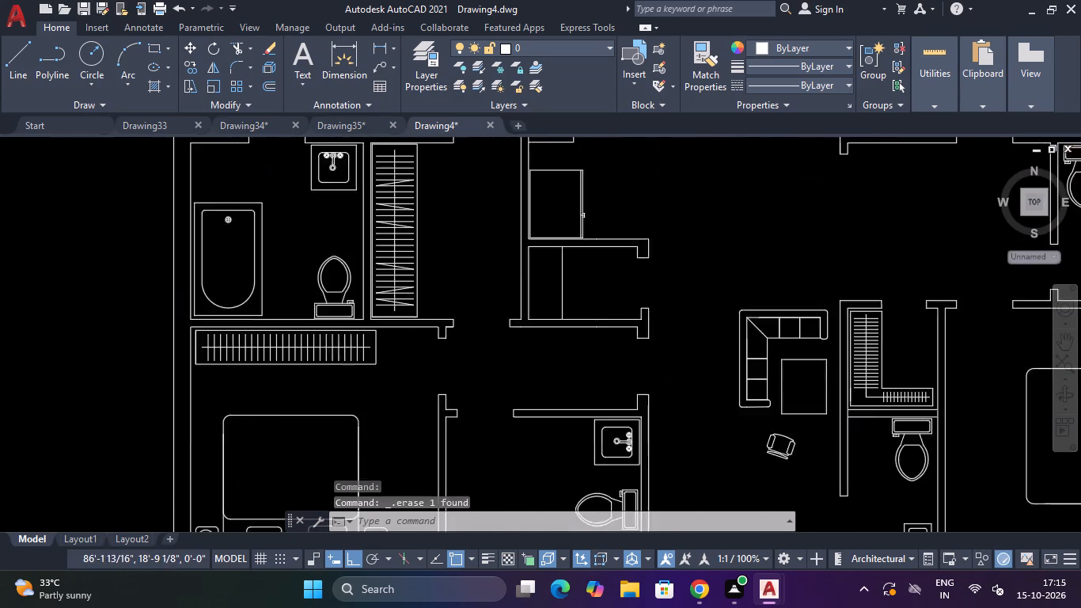
scroll(345, 351, "up", 2)
scroll(345, 351, "down", 3)
scroll(638, 362, "up", 2)
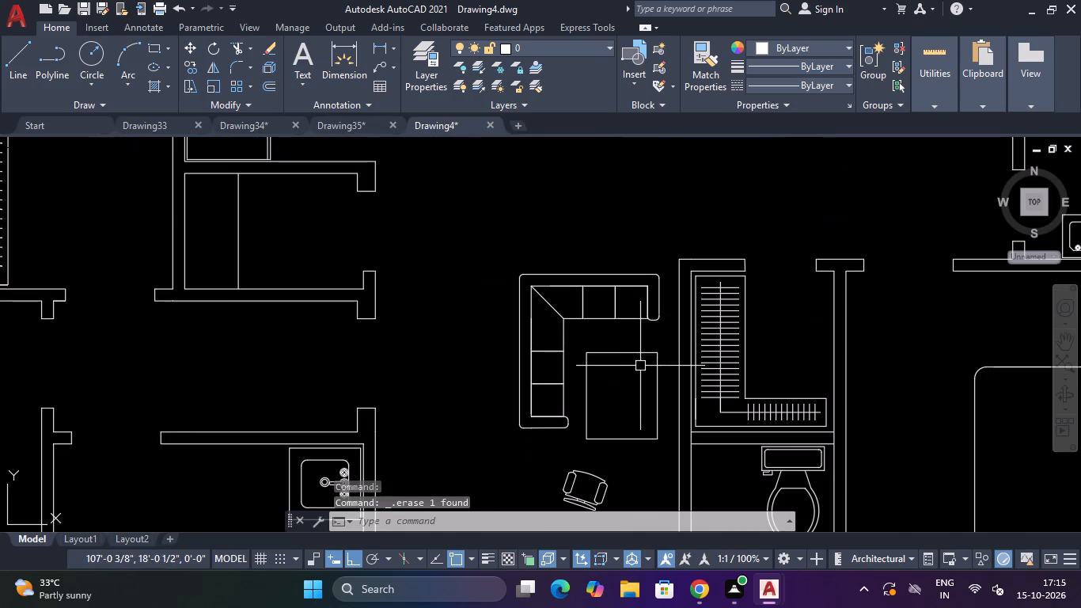
key("l")
key("space")
scroll(723, 363, "up", 4)
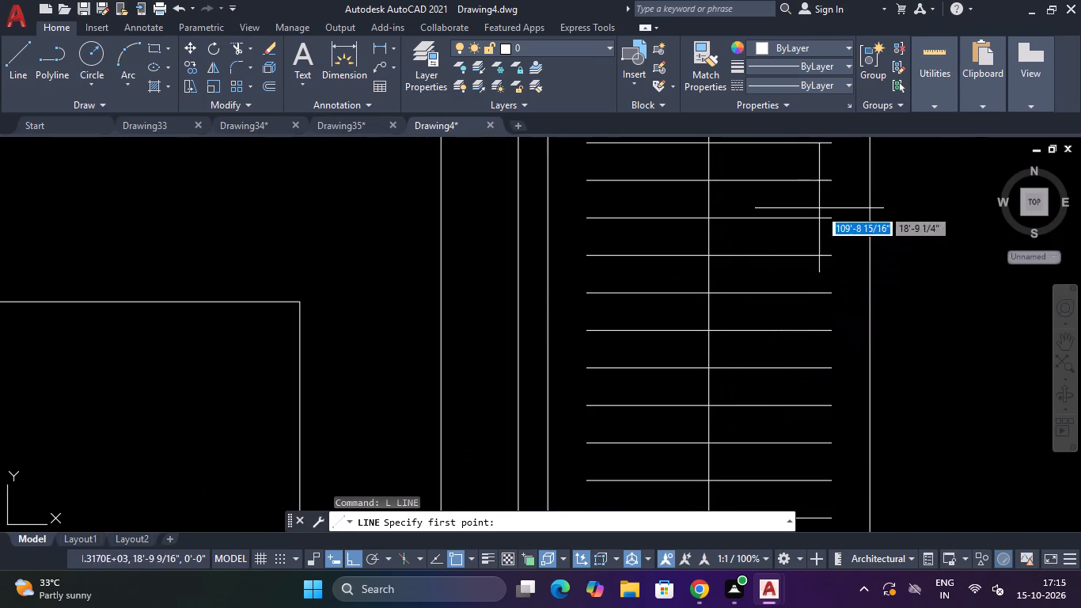
left_click(833, 182)
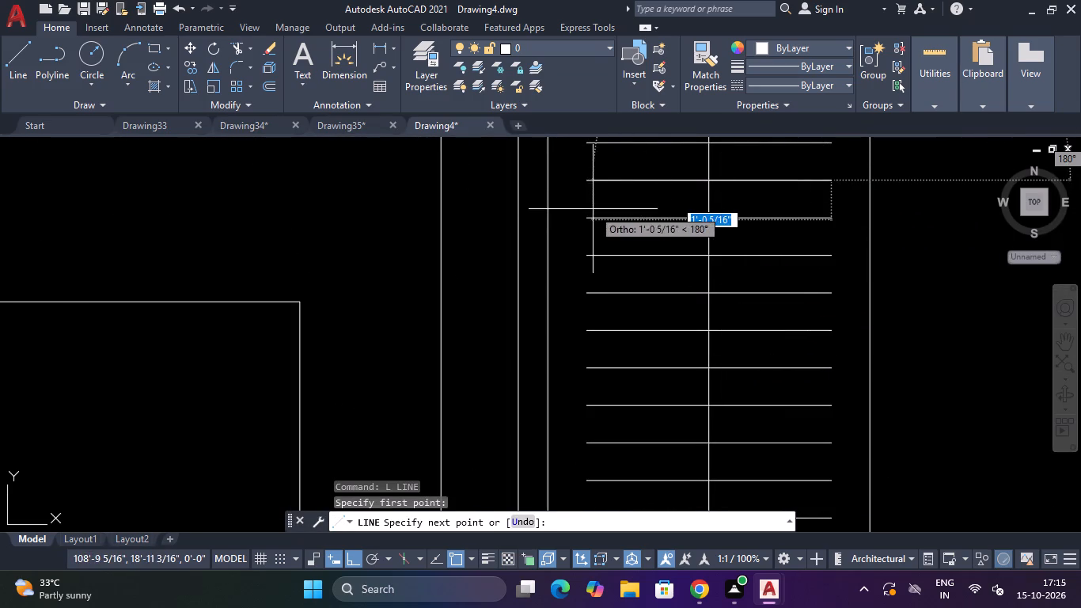
left_click(590, 218)
key("Escape")
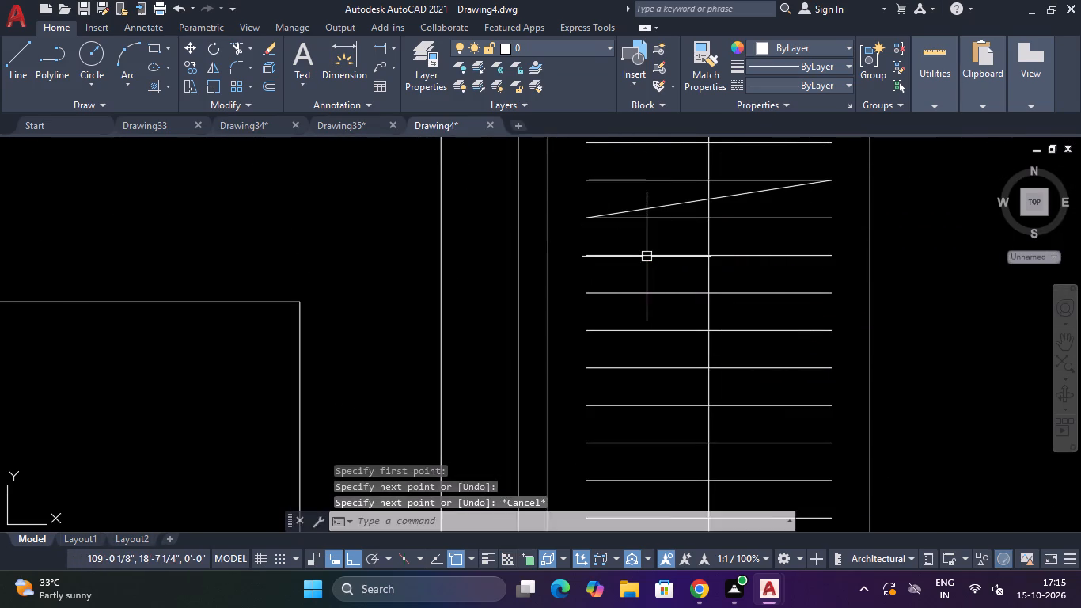
Draw an opposite diagonal just below it, from a cross line's left end to the right end of the next lower one.
key("space")
left_click(619, 256)
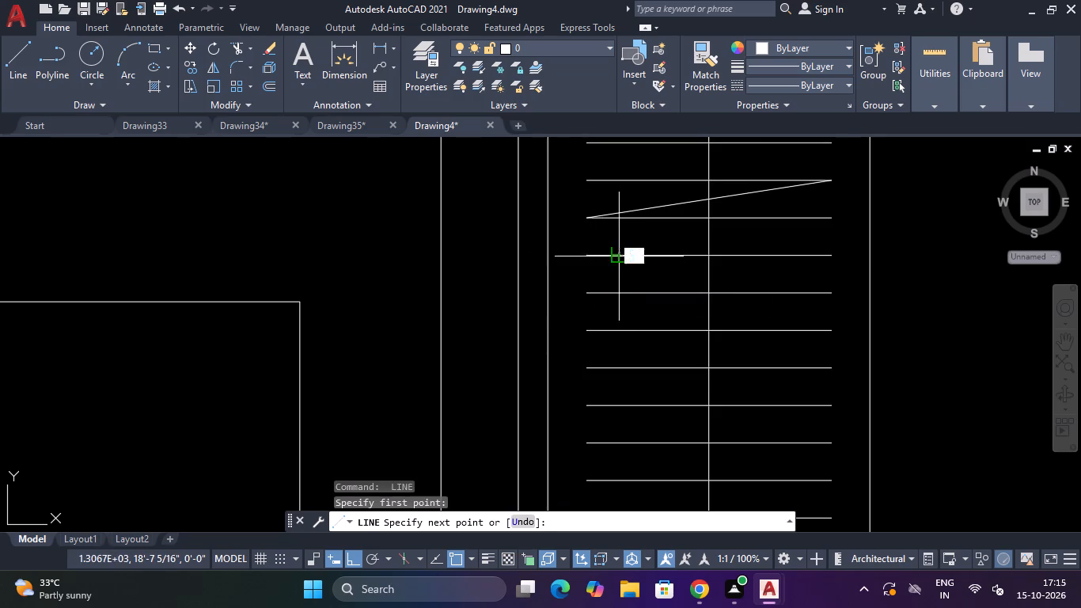
key("Escape")
key("space")
left_click(588, 260)
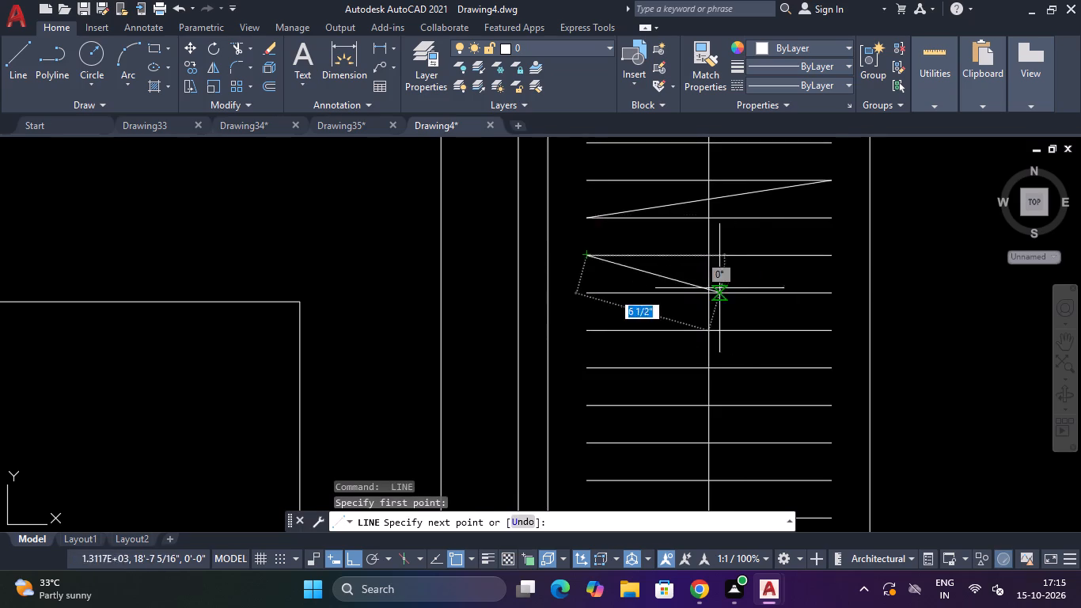
left_click(837, 293)
key("Escape")
Draw another pair of opposing diagonals between adjacent cross lines lower in the L-shaped unit's vertical leg.
scroll(832, 308, "down", 3)
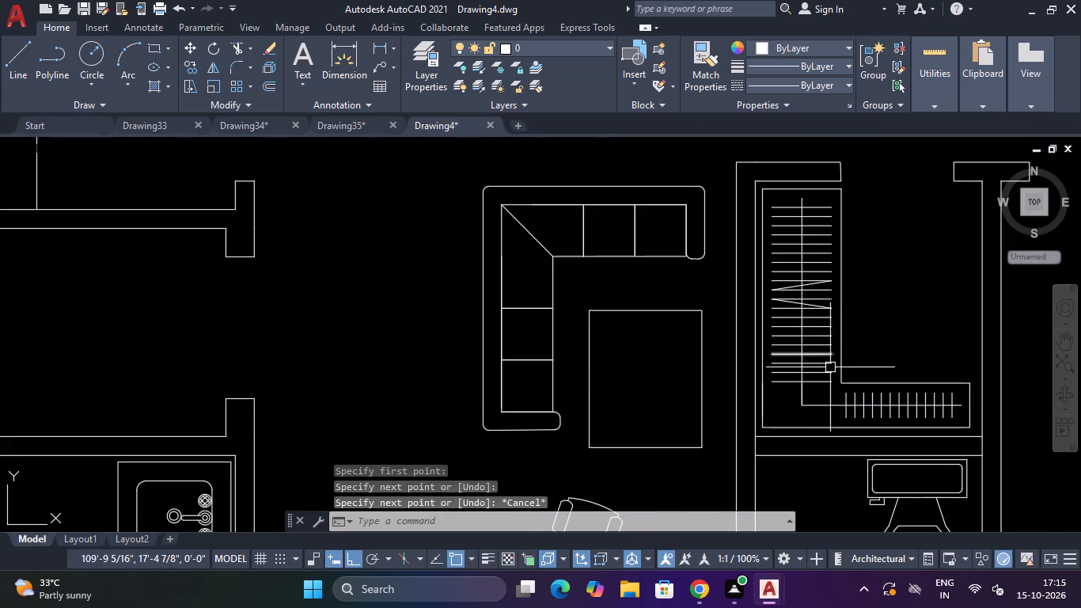
scroll(820, 365, "up", 2)
key("space")
left_click(846, 295)
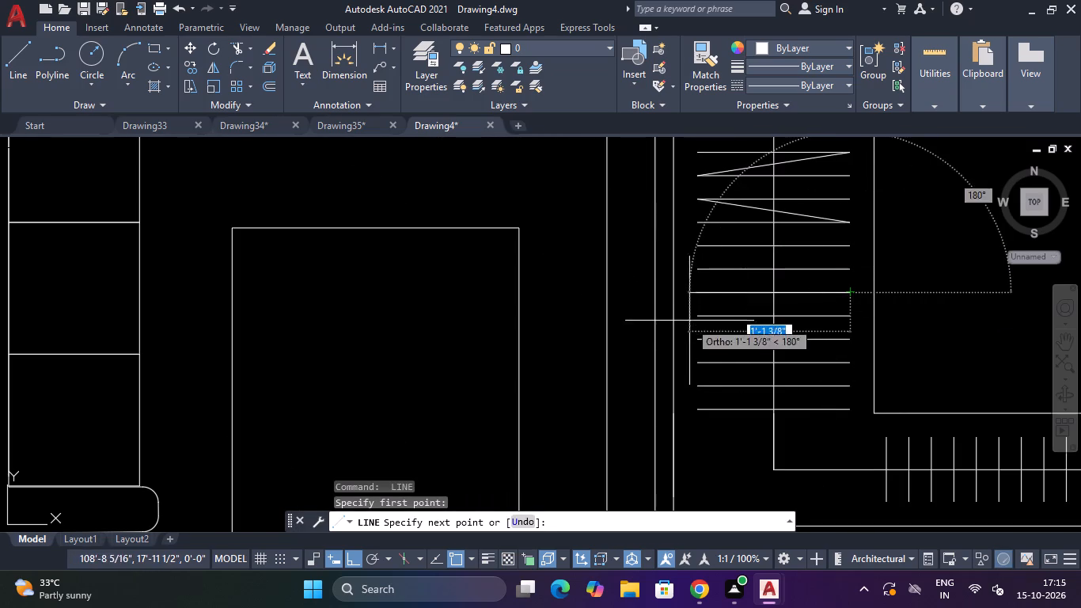
left_click(698, 315)
key("Escape")
scroll(719, 310, "down", 4)
scroll(723, 333, "up", 3)
key("space")
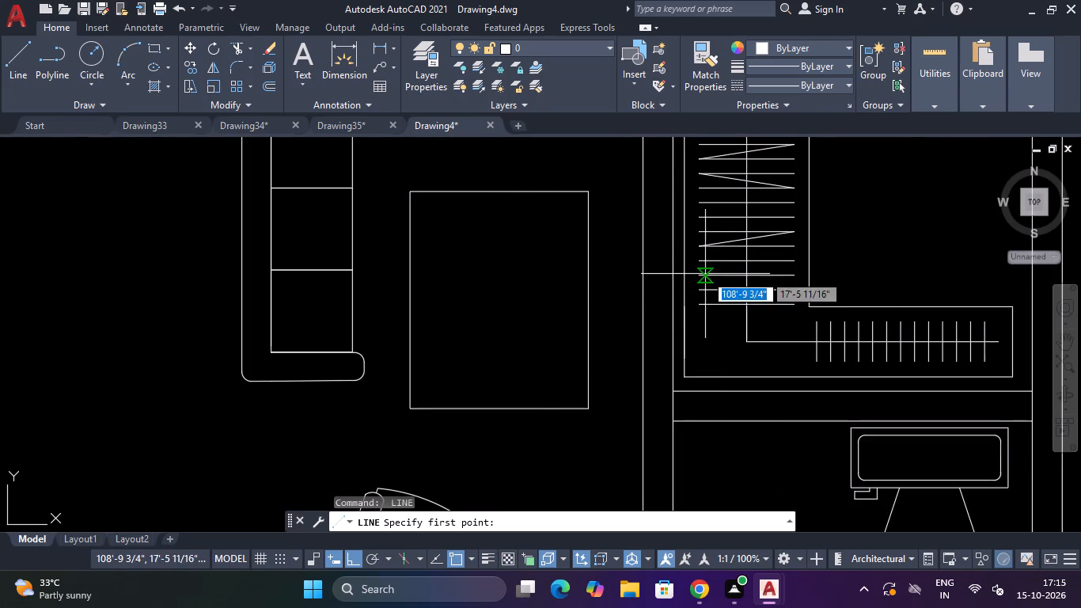
left_click(703, 276)
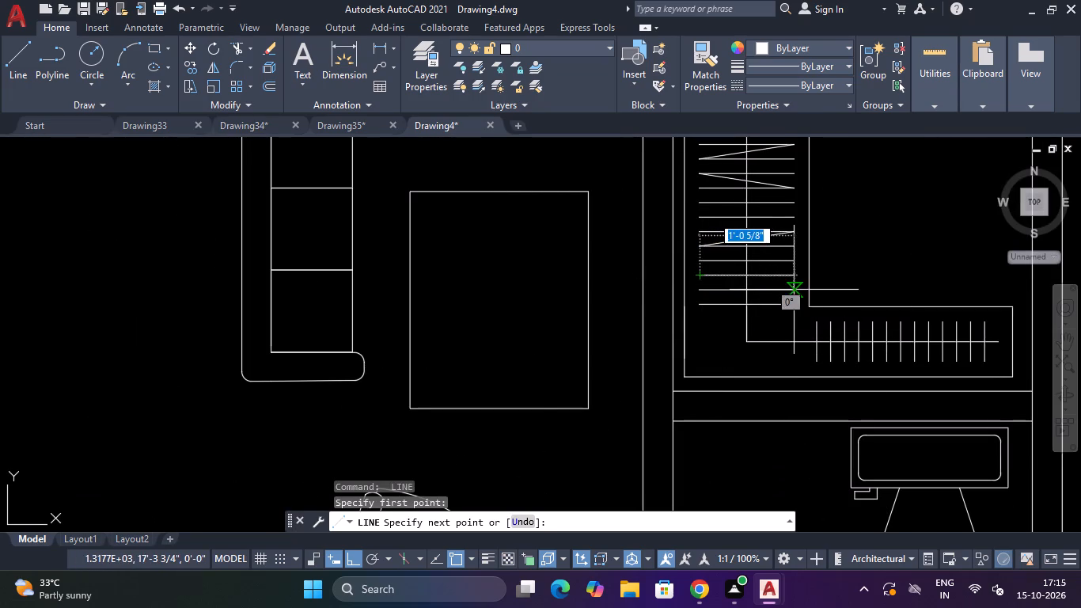
left_click(795, 287)
key("Escape")
Draw two opposing diagonals between adjacent cross lines in the L-shaped unit's horizontal leg.
scroll(802, 308, "down", 2)
scroll(868, 325, "up", 2)
key("space")
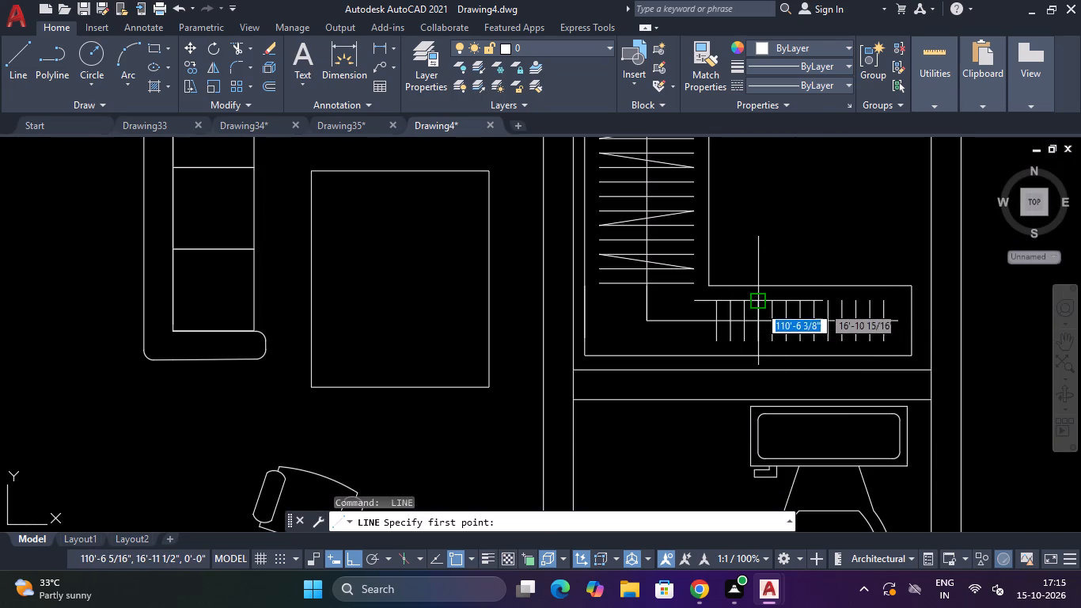
scroll(749, 306, "up", 4)
left_click(722, 267)
scroll(723, 267, "down", 4)
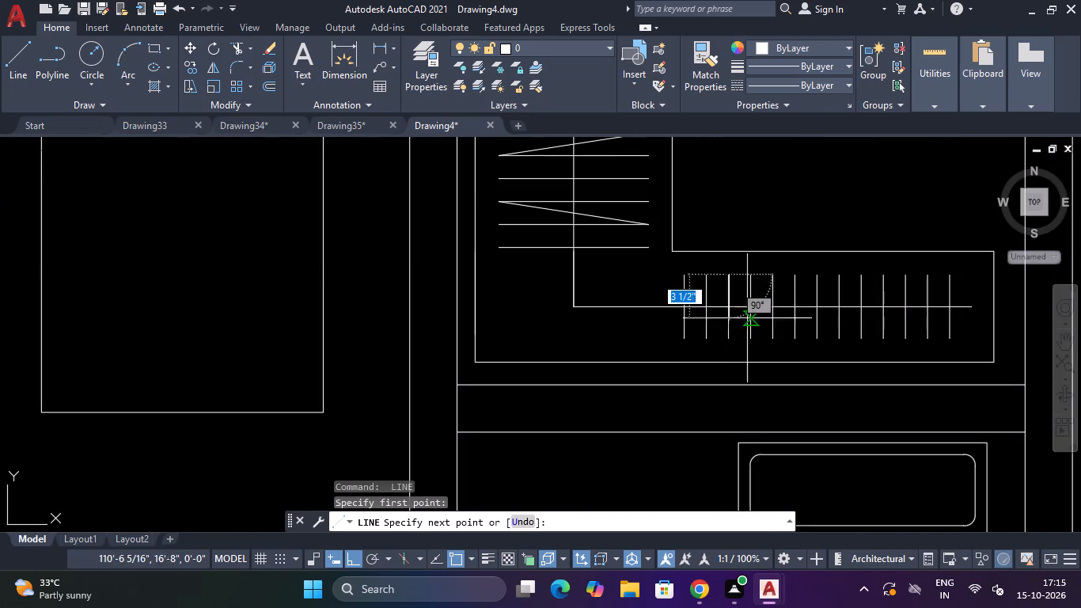
left_click(750, 335)
key("Escape")
key("space")
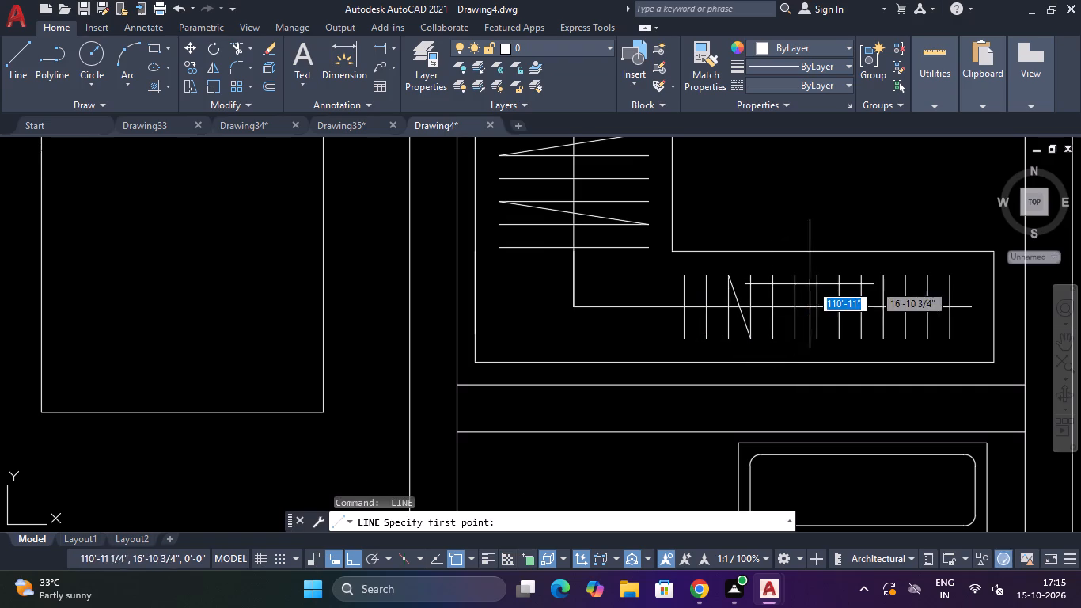
left_click(815, 282)
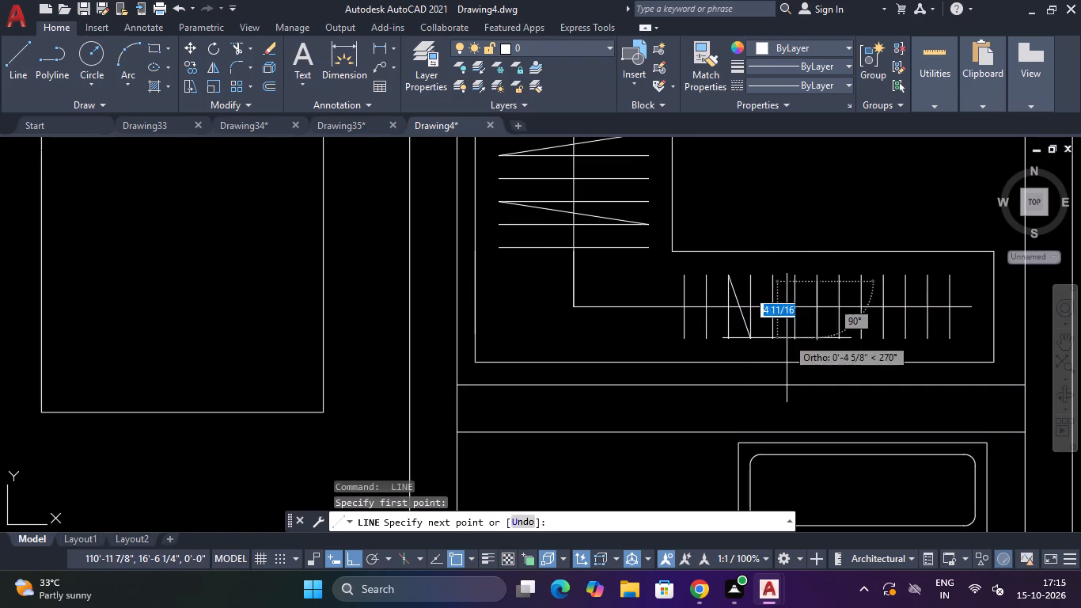
left_click(795, 336)
key("Escape")
Stretch the second diagonal's upper end in the horizontal leg to the top endpoint of its cross line.
scroll(829, 298, "down", 3)
scroll(833, 295, "up", 2)
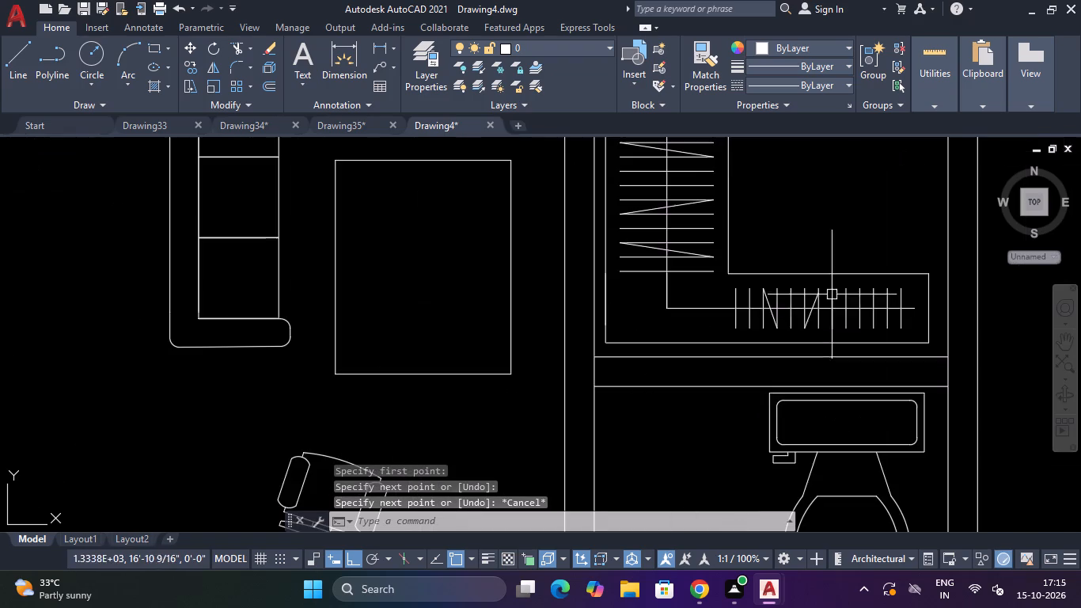
scroll(818, 310, "up", 3)
left_click(810, 275)
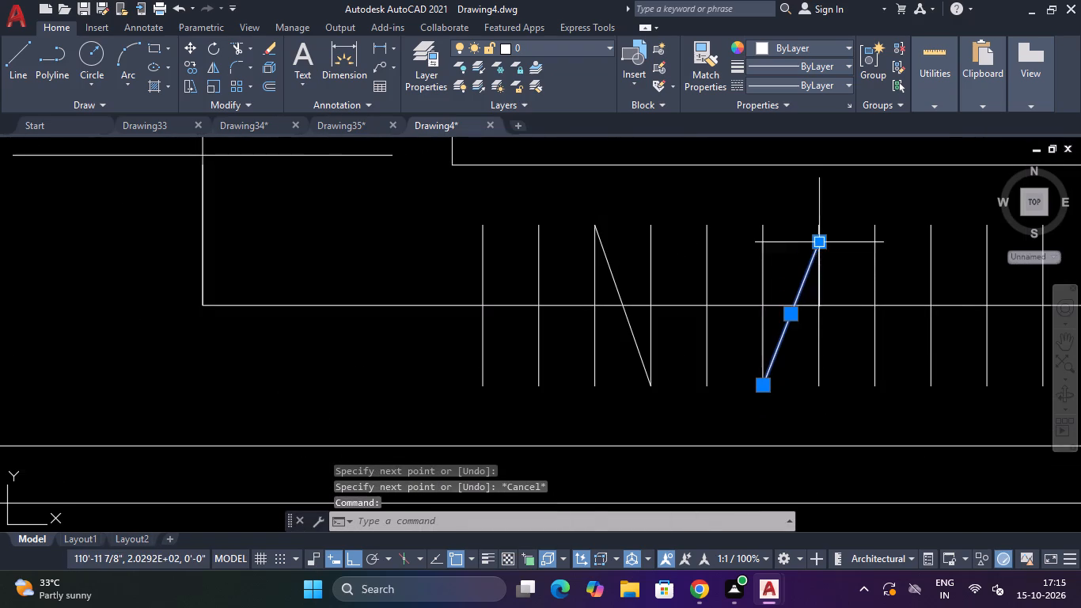
scroll(817, 242, "up", 3)
scroll(814, 245, "down", 4)
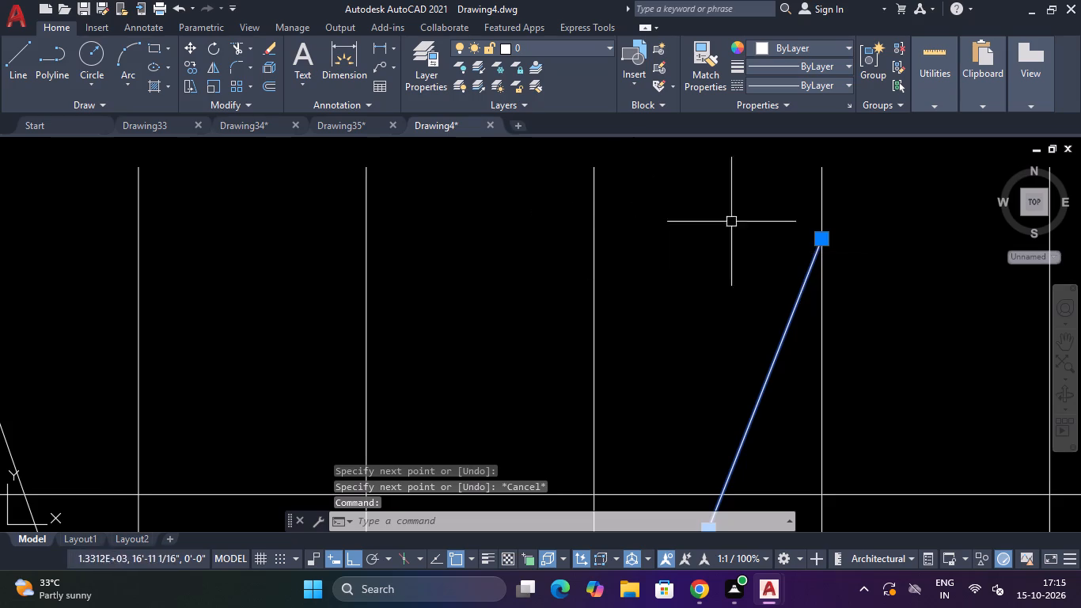
left_click(827, 234)
left_click(825, 170)
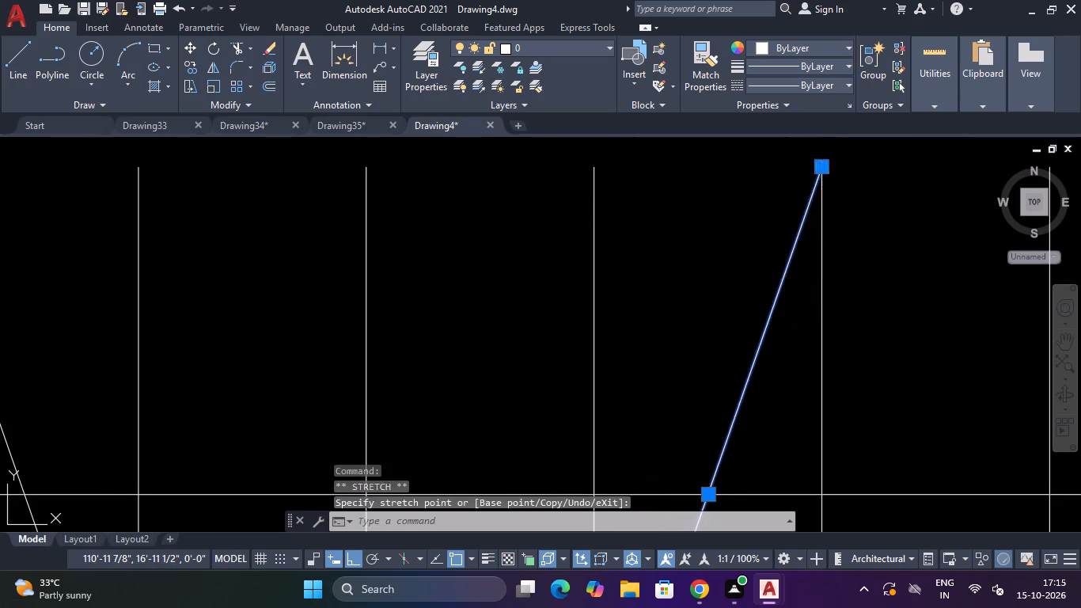
key("Escape")
Draw a third diagonal near the right end of the horizontal leg, sloping down-left between adjacent cross lines.
scroll(824, 171, "down", 5)
key("space")
left_click(914, 182)
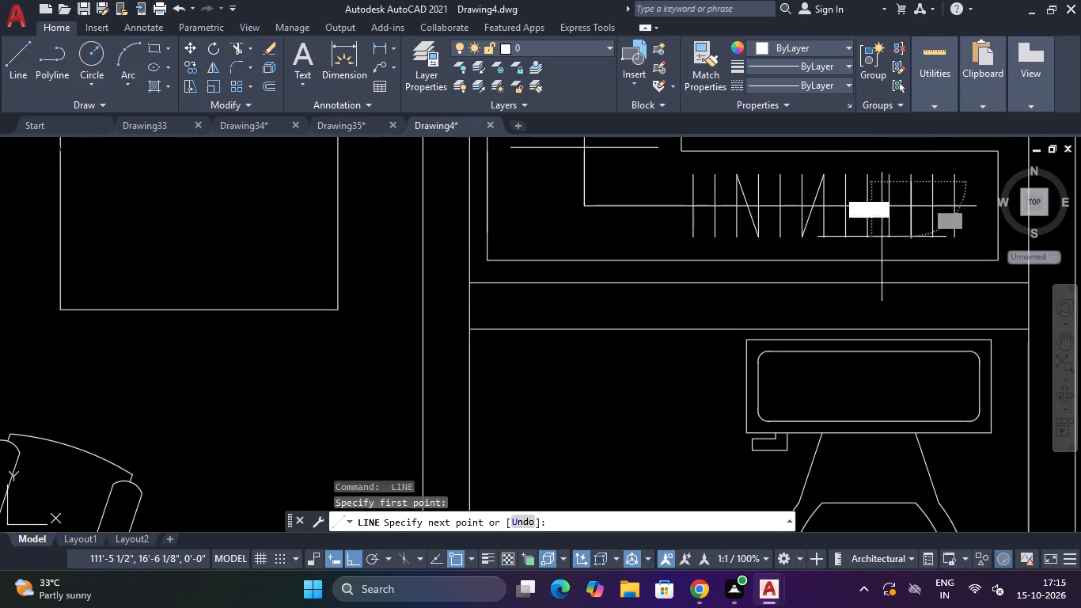
left_click(889, 232)
key("Escape")
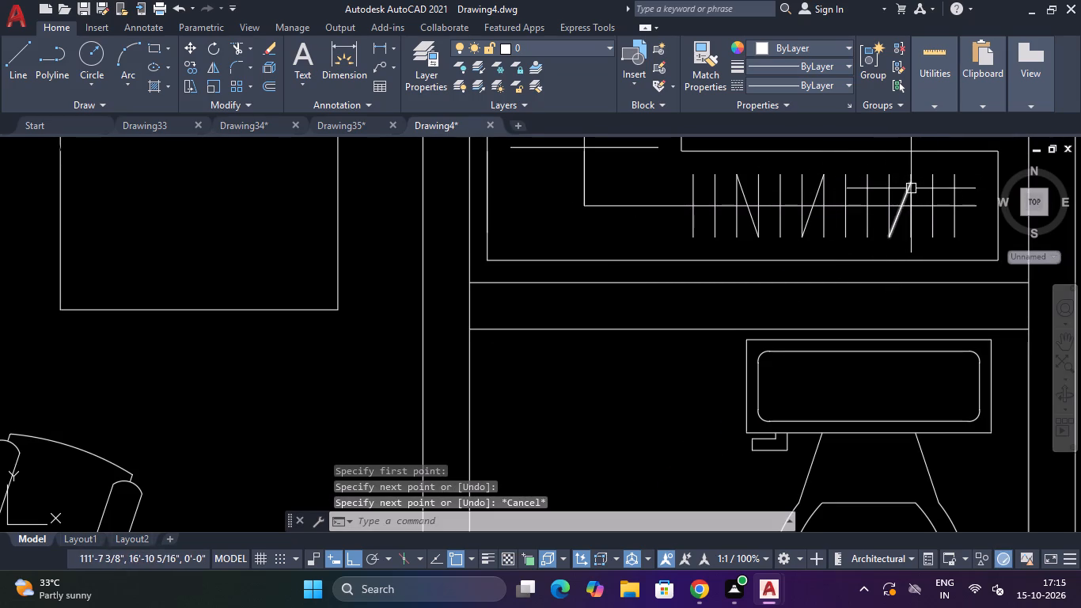
Stretch the third diagonal's upper end to the top endpoint of its cross line.
left_click(910, 189)
scroll(908, 180, "up", 4)
left_click(924, 191)
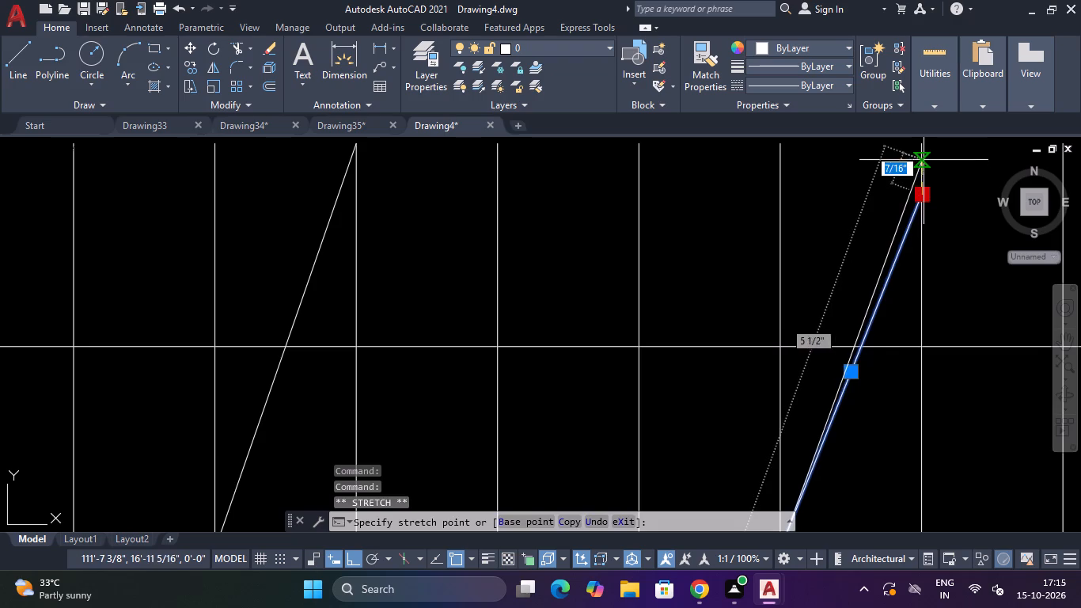
left_click(921, 143)
key("Escape")
Draw two diagonals in the upper part of the L-shaped unit's vertical leg, each sloping down-right between adjacent cross lines.
scroll(919, 150, "down", 11)
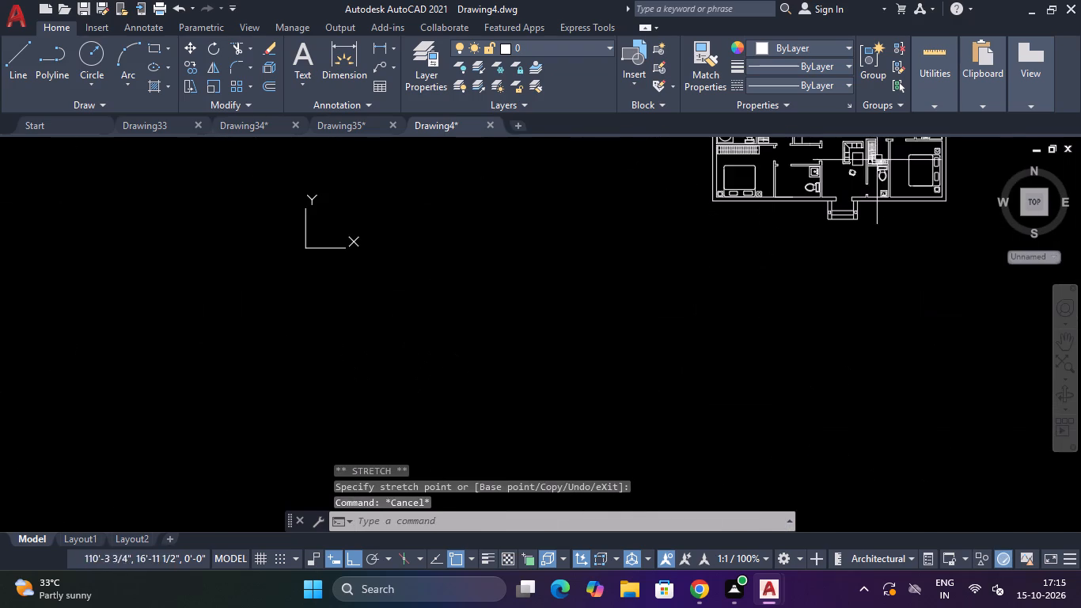
scroll(876, 134, "up", 11)
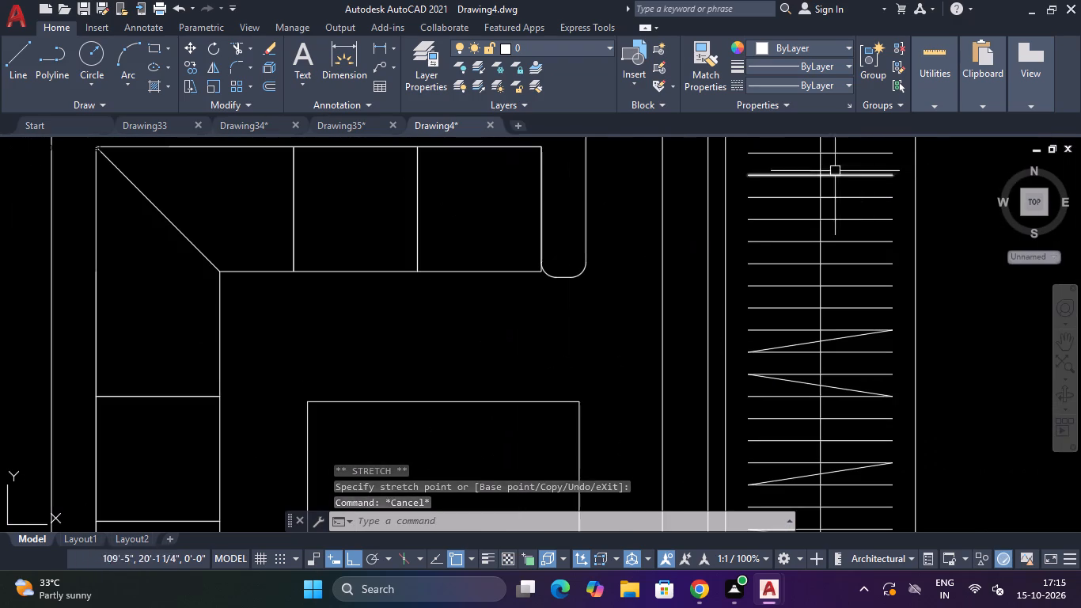
key("space")
left_click_drag(750, 171, 764, 173)
left_click(896, 203)
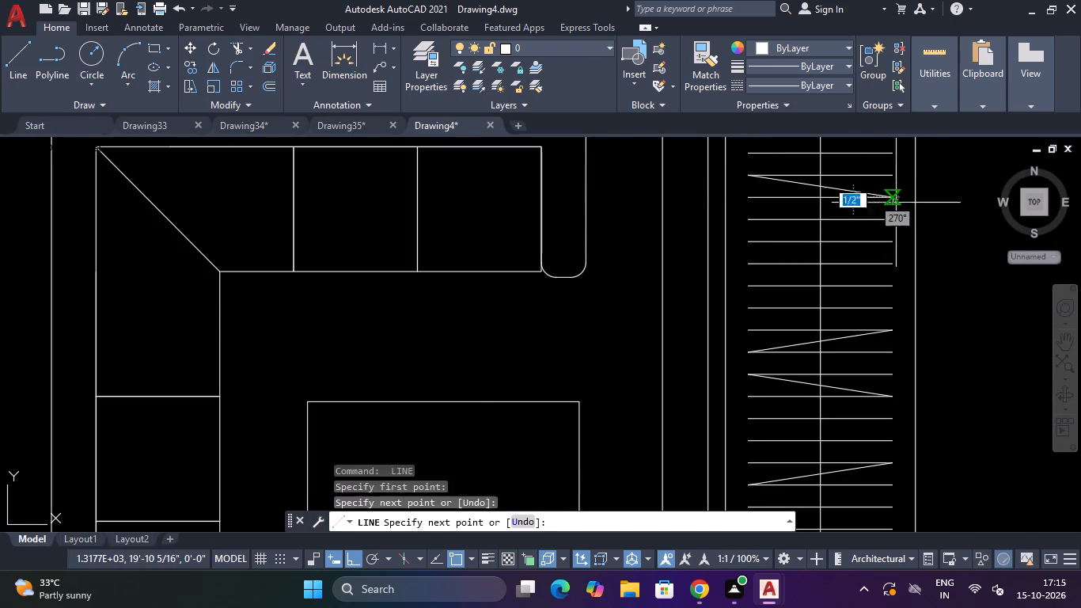
key("Escape")
key("space")
left_click(748, 241)
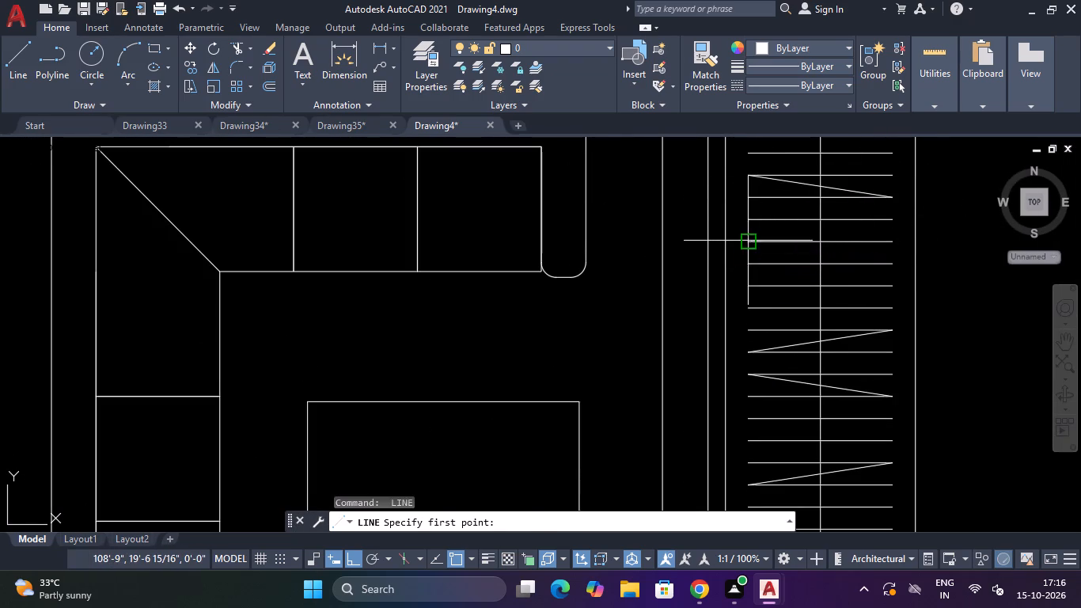
left_click(893, 258)
key("Escape")
Draw two vertical cross lines, each about 5 inches long, at the left end of the L-shaped unit's horizontal leg.
scroll(893, 258, "down", 4)
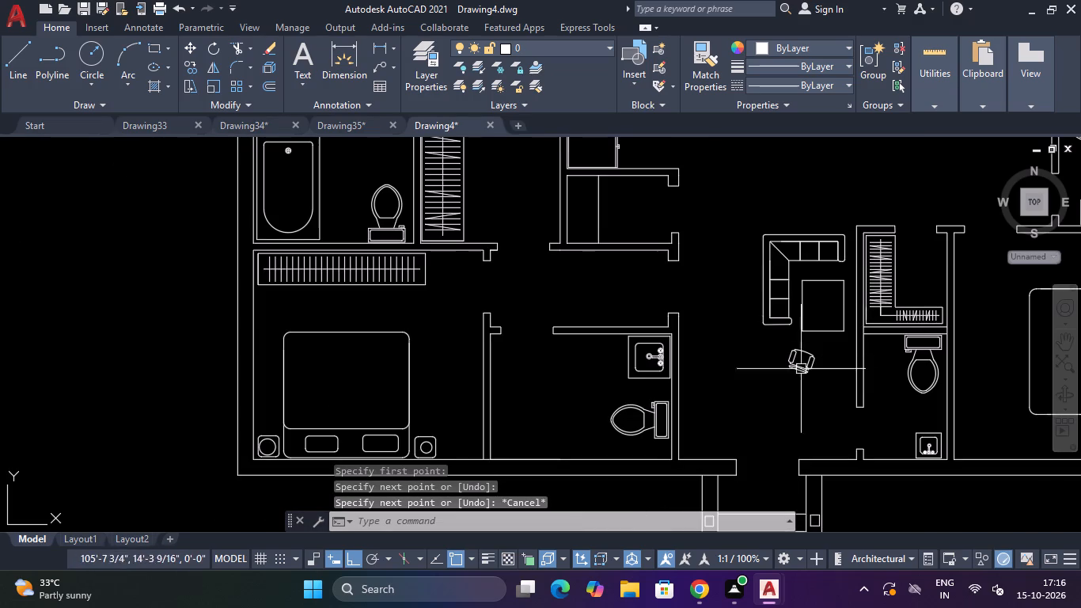
scroll(882, 336, "down", 4)
scroll(882, 332, "up", 4)
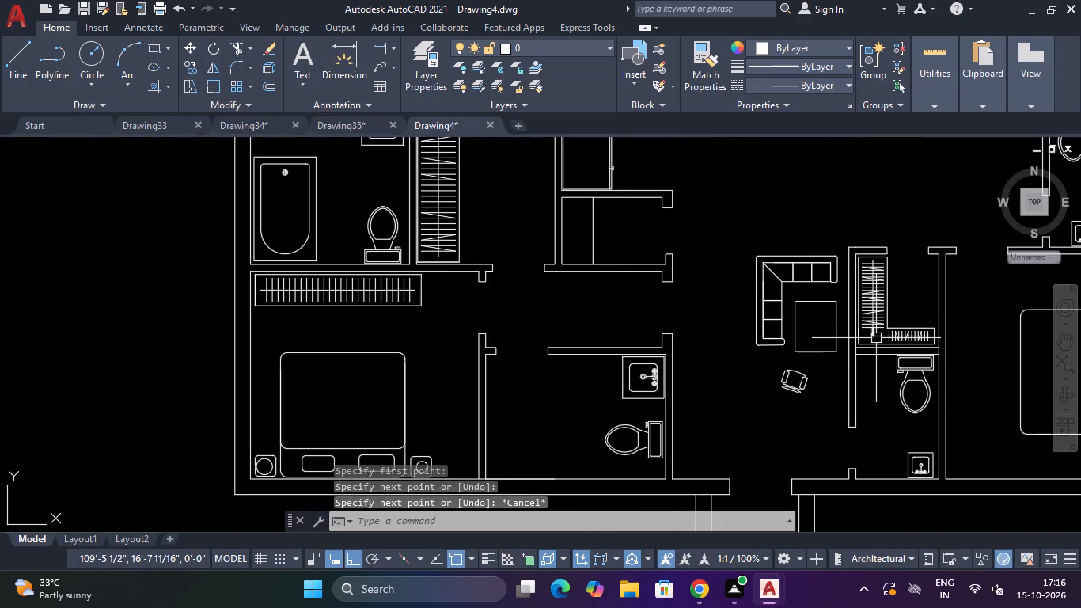
key("space")
scroll(884, 333, "up", 4)
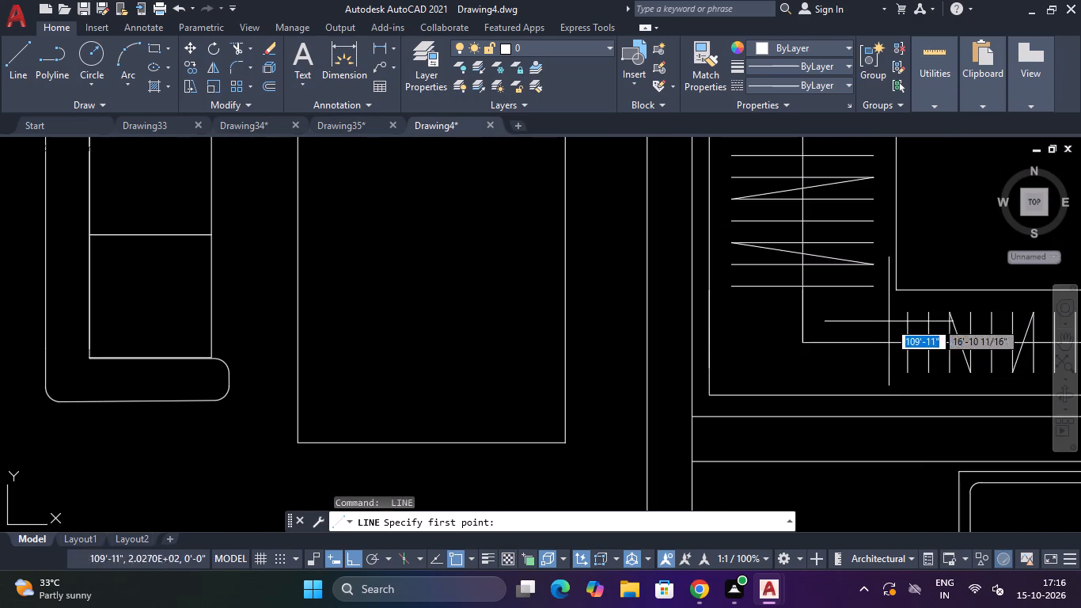
left_click(893, 310)
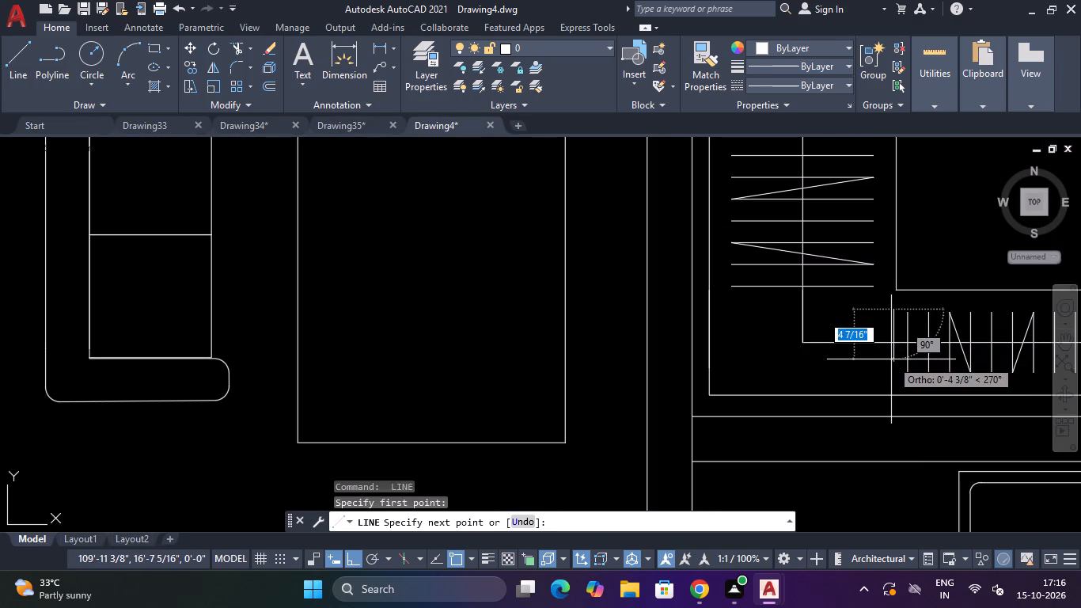
left_click(891, 373)
key("Escape")
key("space")
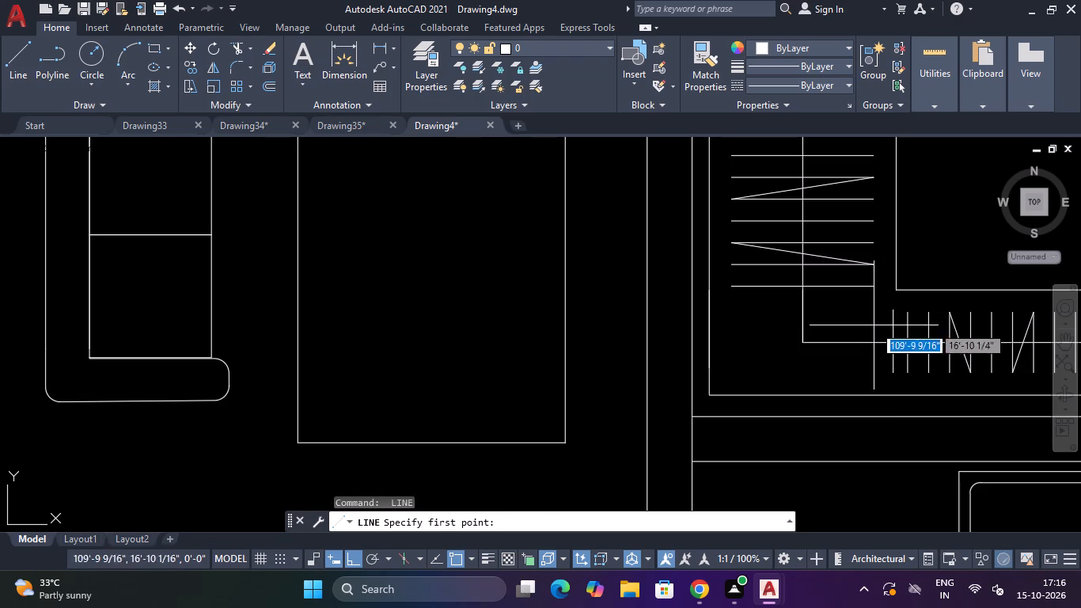
left_click(881, 312)
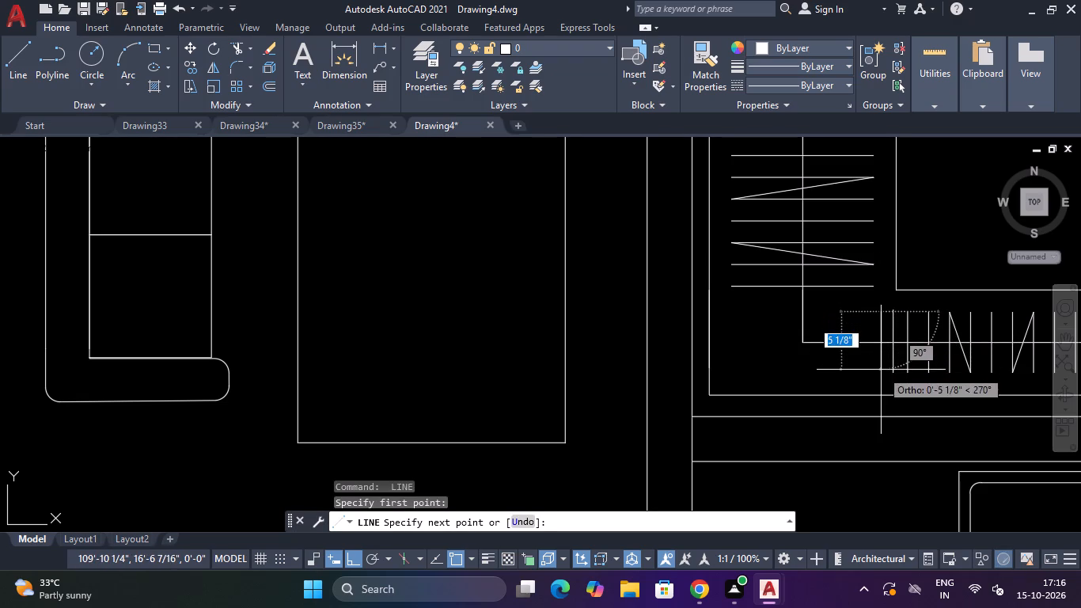
left_click(880, 371)
key("Escape")
Draw two horizontal cross lines below the lowest one in the L-shaped unit's vertical leg, close to the corner.
key("space")
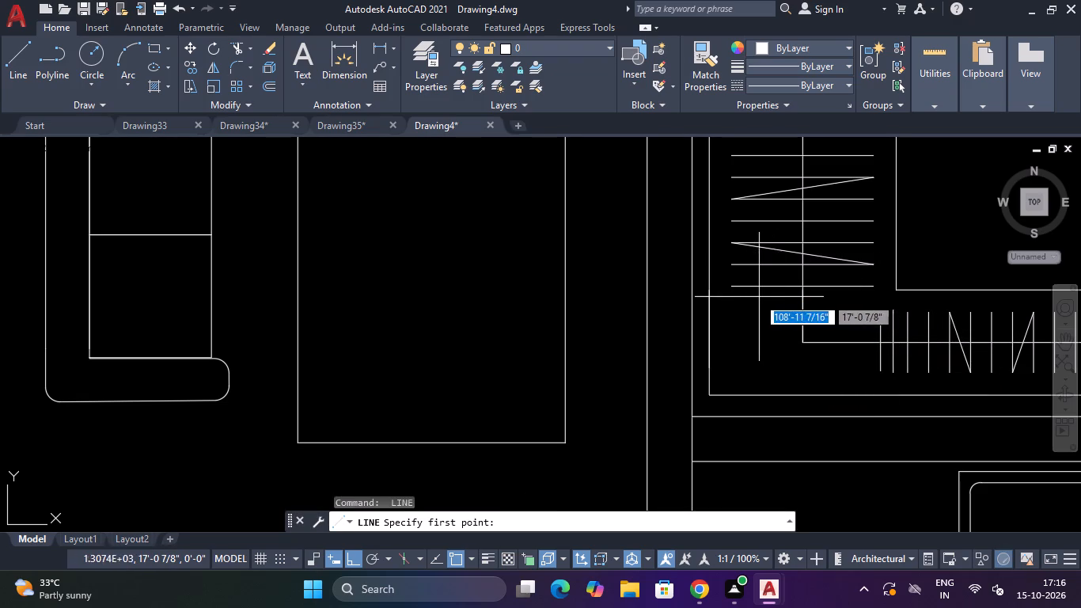
left_click(736, 297)
left_click(867, 300)
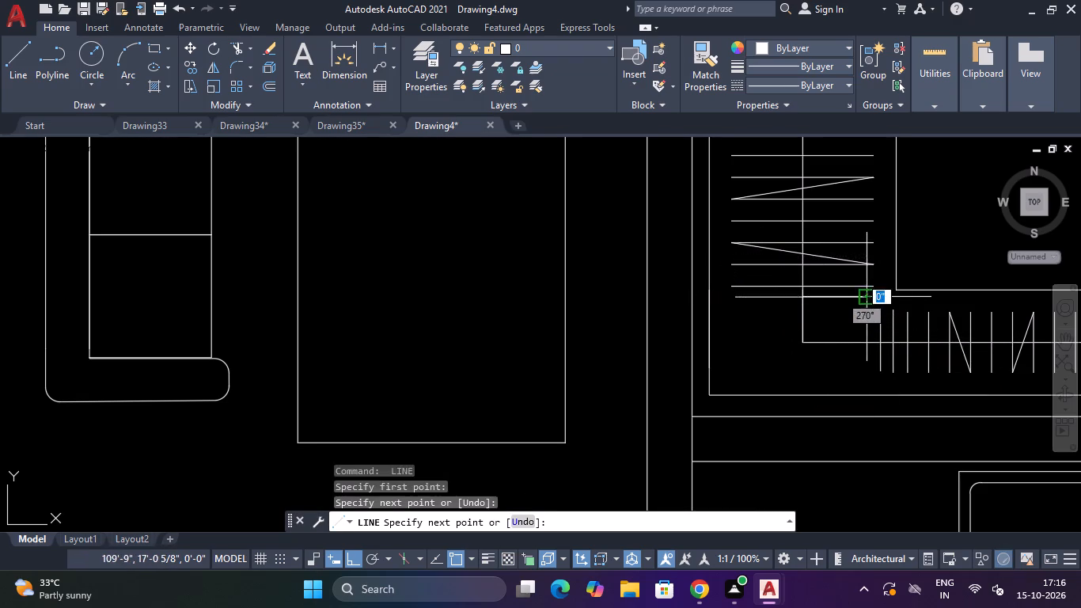
key("Escape")
key("space")
left_click(738, 313)
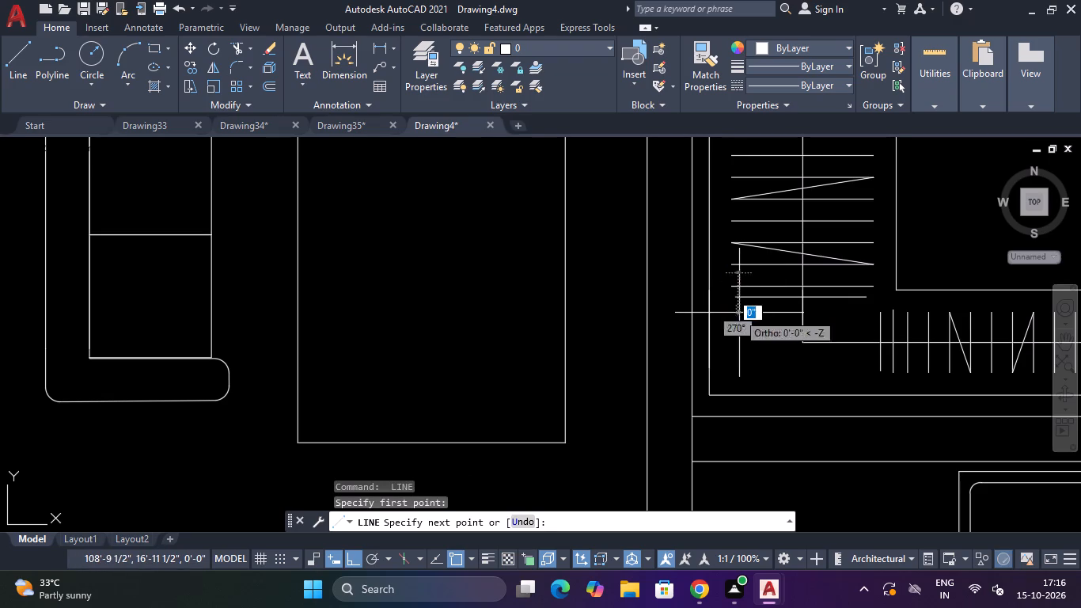
left_click(863, 312)
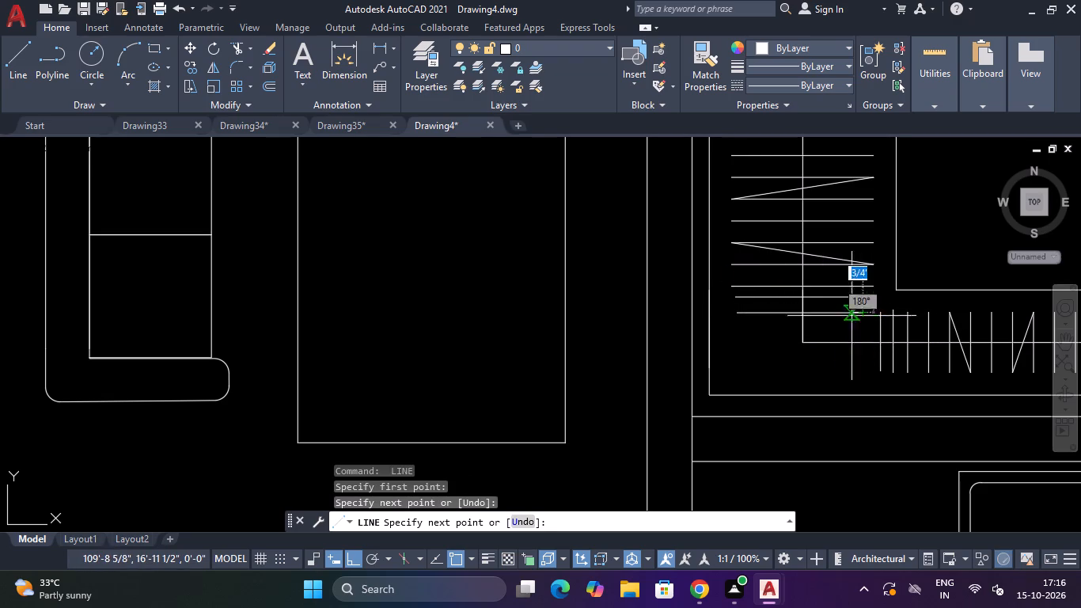
key("Escape")
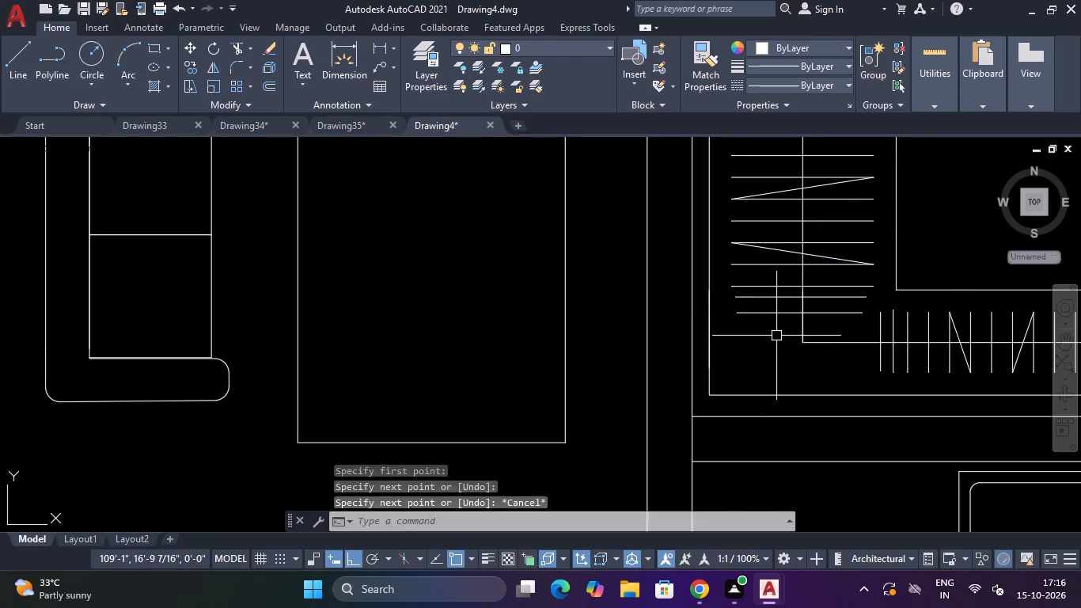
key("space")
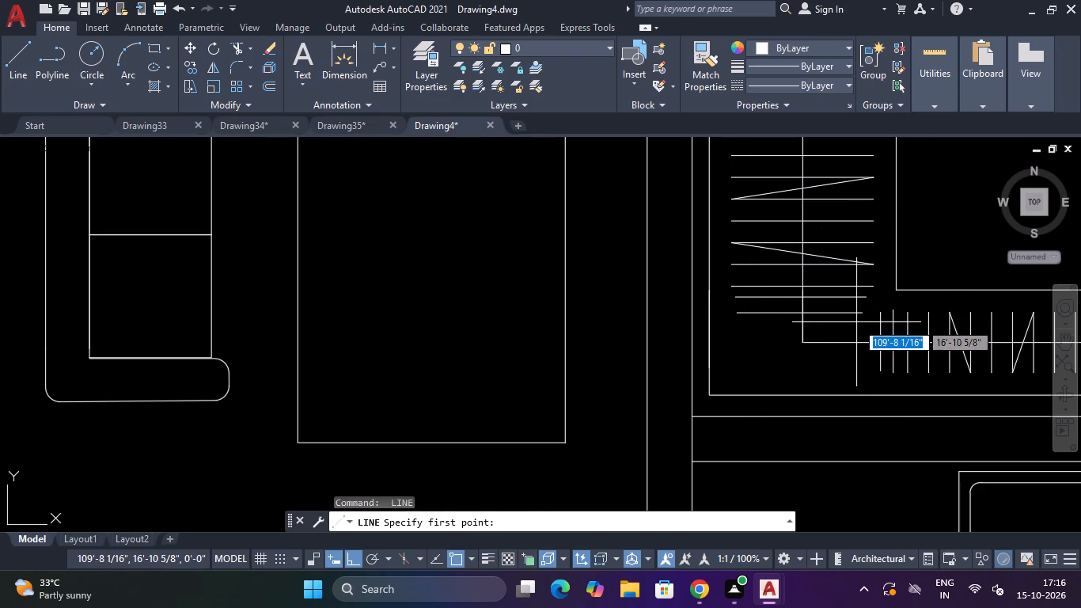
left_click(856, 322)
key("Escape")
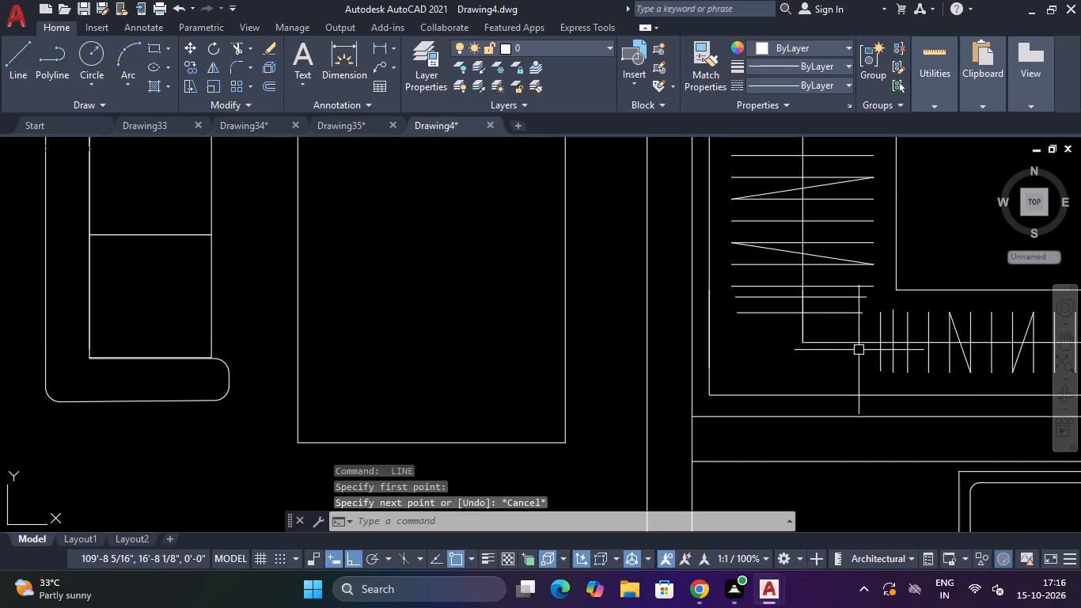
Draw diagonals in the lower-left bedroom's horizontal wardrobe: down-right between cross lines 1–2 and 6–7, down-left between 11 and 10.
scroll(854, 331, "down", 4)
scroll(852, 335, "up", 1)
scroll(851, 336, "down", 4)
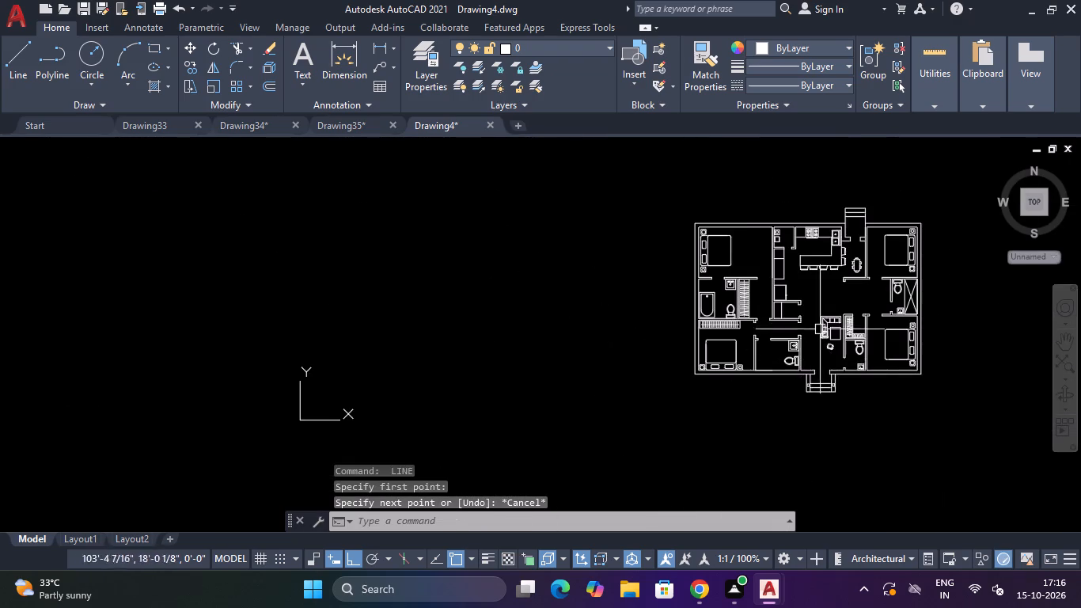
scroll(820, 327, "up", 1)
scroll(636, 309, "up", 3)
key("space")
scroll(646, 352, "up", 2)
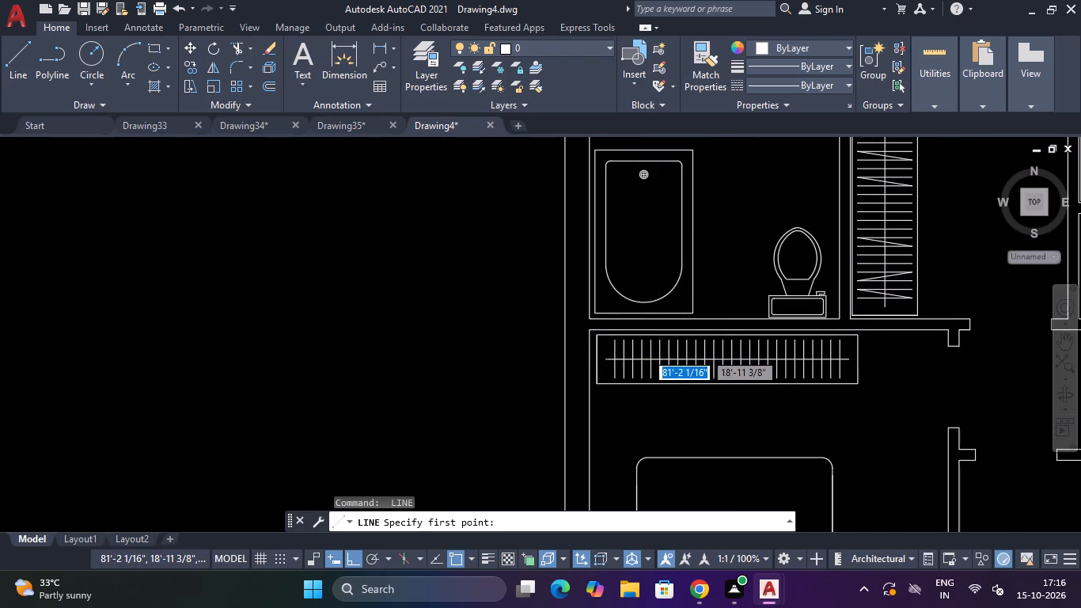
scroll(646, 352, "up", 2)
left_click(436, 275)
scroll(464, 362, "down", 4)
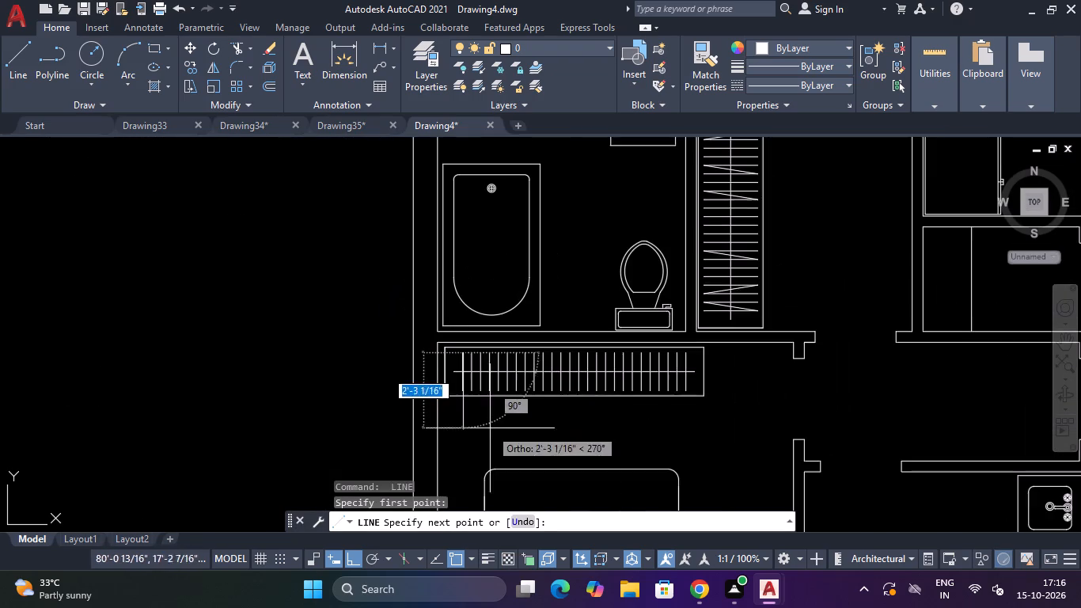
scroll(480, 405, "up", 3)
left_click(443, 344)
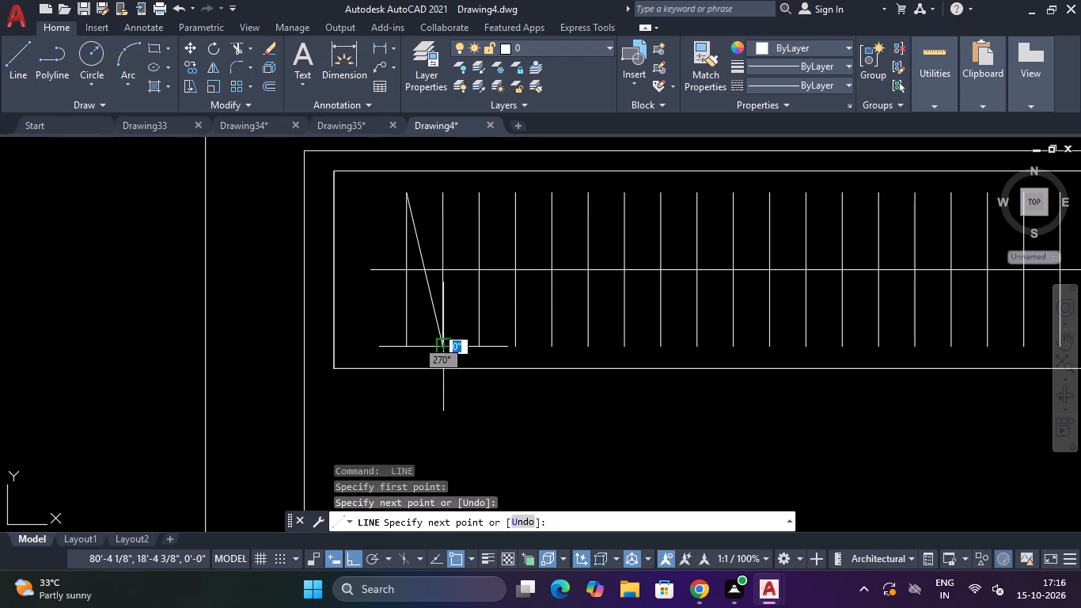
key("Escape")
key("space")
left_click(769, 196)
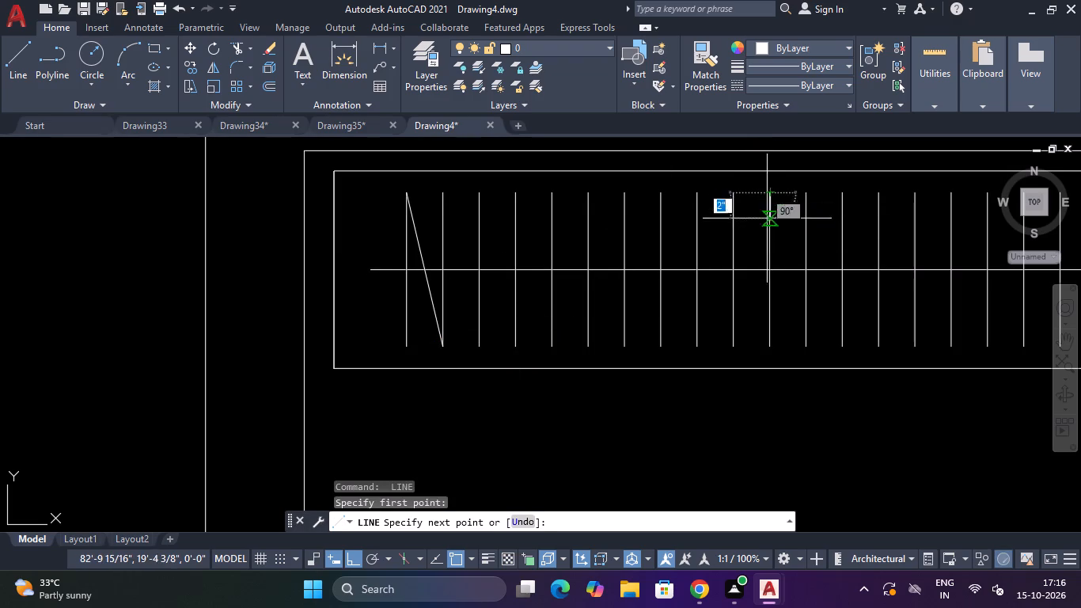
left_click(736, 344)
key("Escape")
key("space")
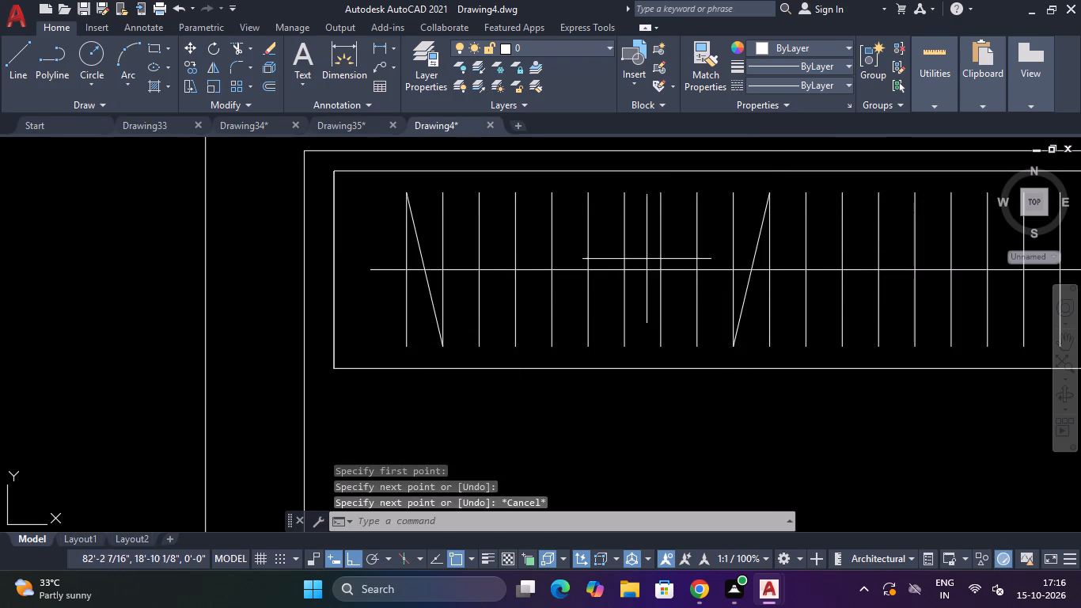
left_click(589, 191)
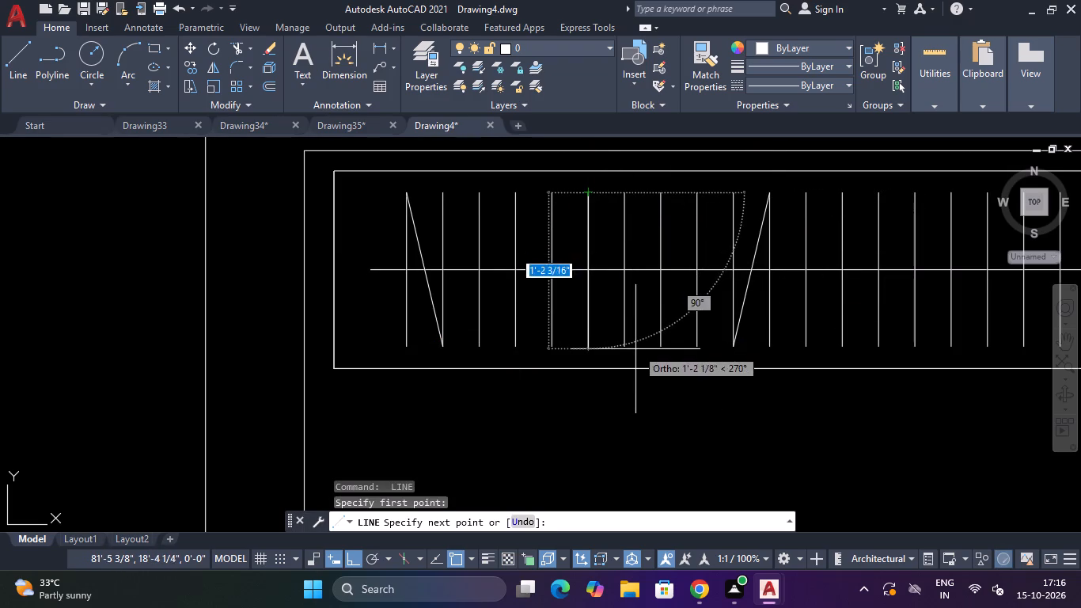
left_click(628, 346)
key("Escape")
Add two diagonals in the middle of the same wardrobe: down-left from cross line 15 to 14, down-right from 17 to 18.
scroll(875, 265, "down", 2)
scroll(946, 255, "down", 2)
scroll(957, 251, "up", 3)
key("space")
left_click(825, 237)
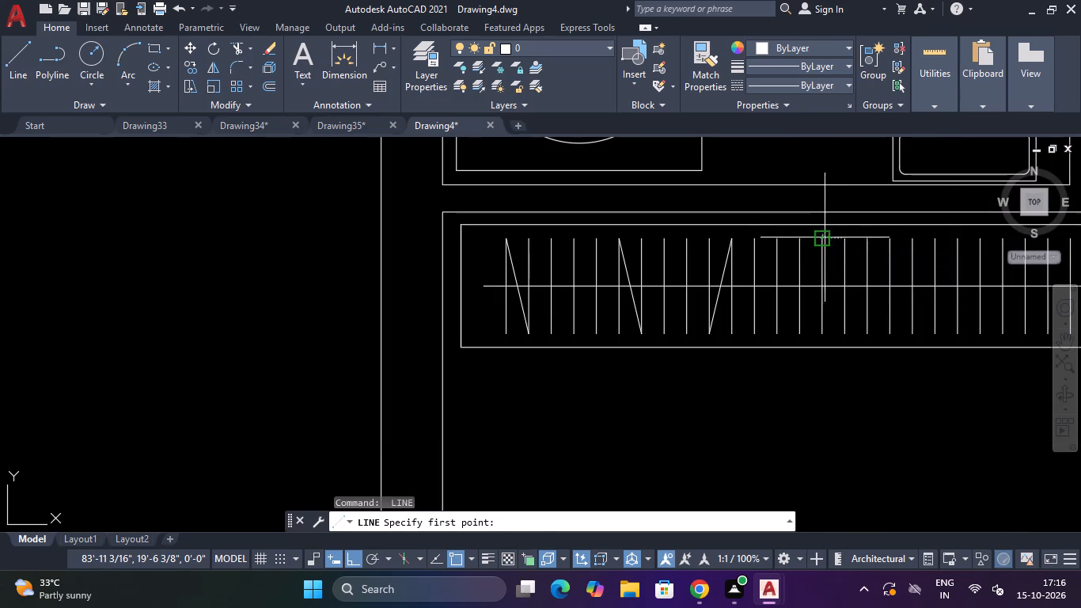
left_click(798, 331)
key("Escape")
scroll(893, 256, "down", 2)
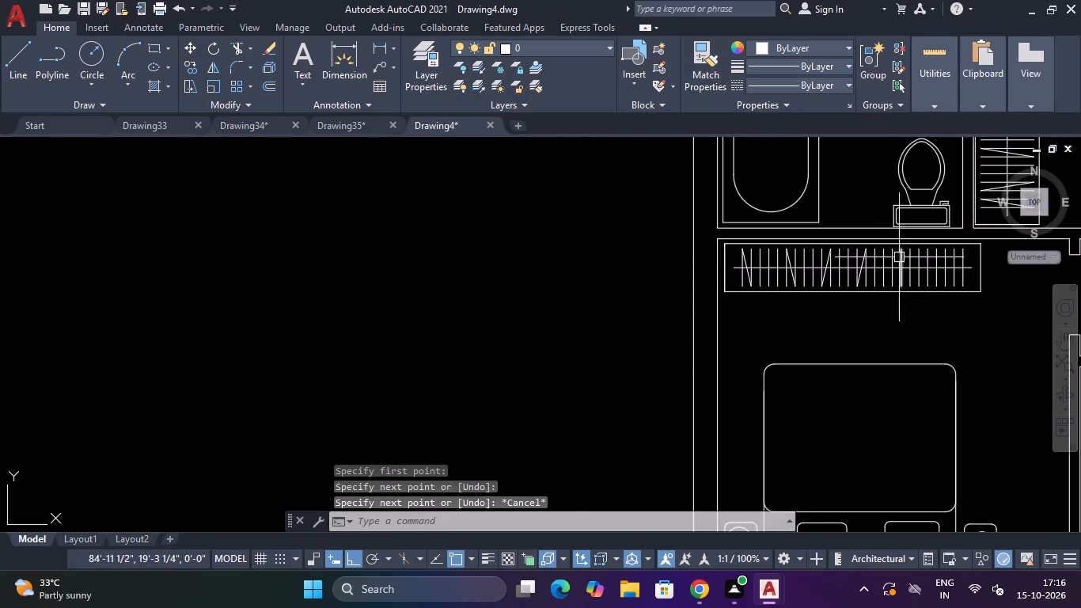
scroll(908, 254, "up", 3)
key("space")
left_click(806, 234)
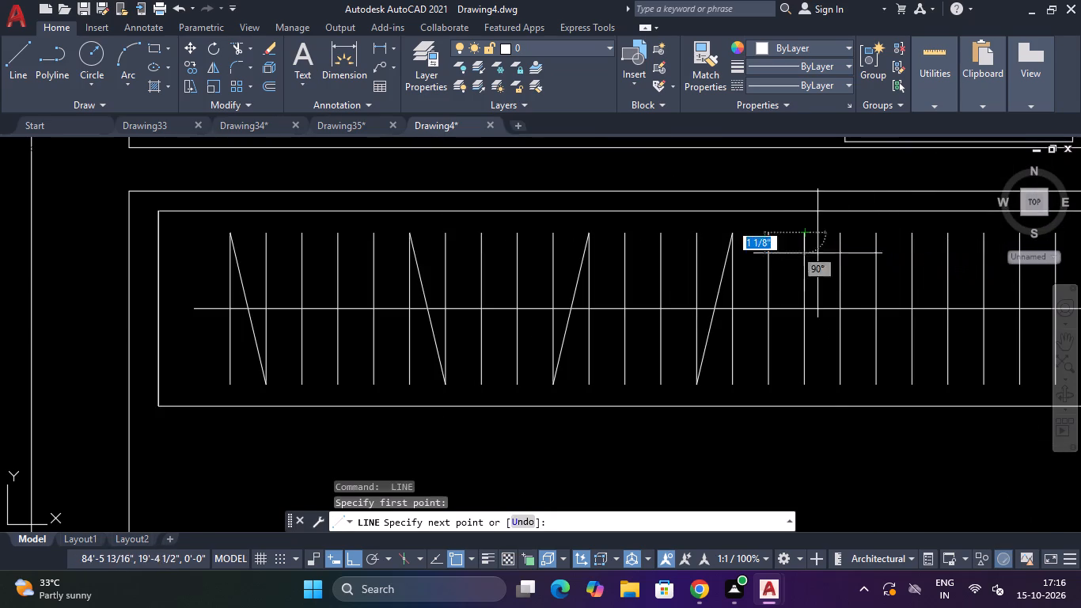
left_click(840, 381)
key("Escape")
Add three diagonals near the wardrobe's right end: down-left from cross line 21 to 20, down-right from 22 to 23, down-left from 25 to 24.
scroll(908, 304, "down", 3)
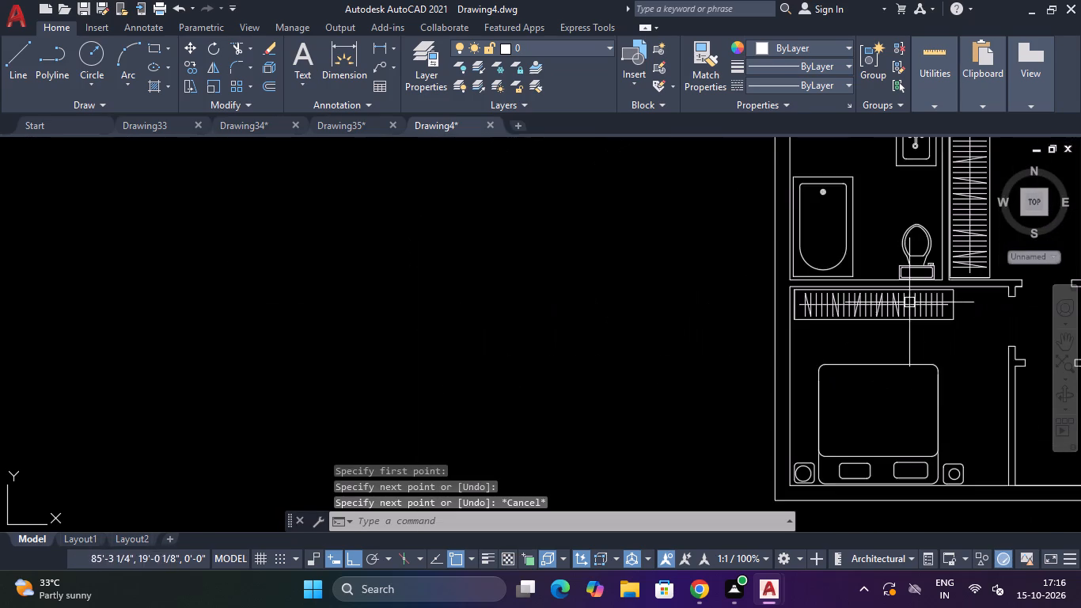
scroll(909, 302, "down", 1)
scroll(931, 278, "up", 3)
key("space")
left_click(865, 338)
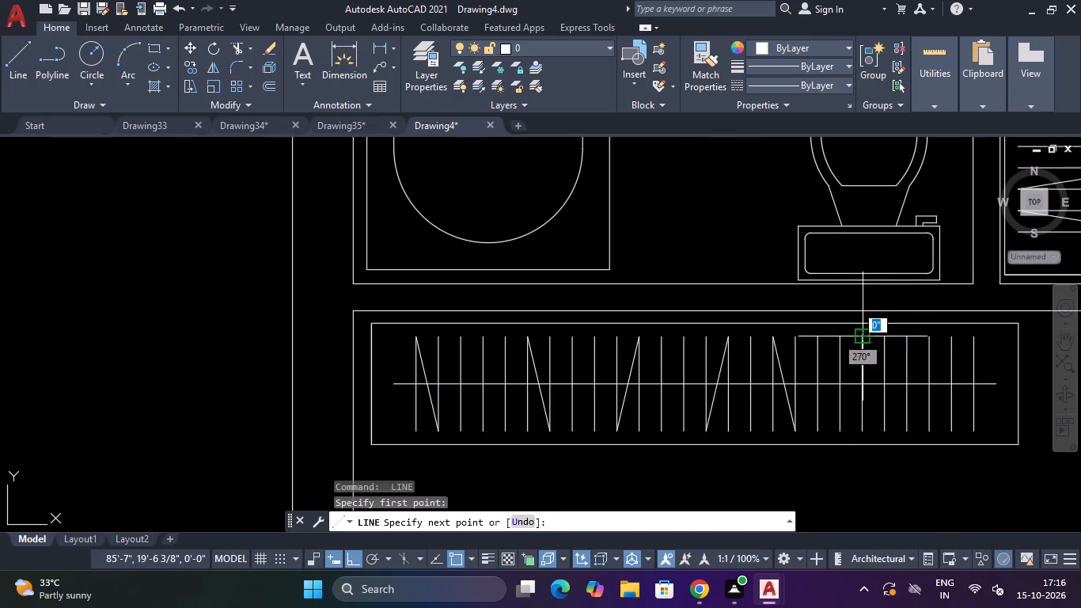
left_click(834, 436)
key("Escape")
key("space")
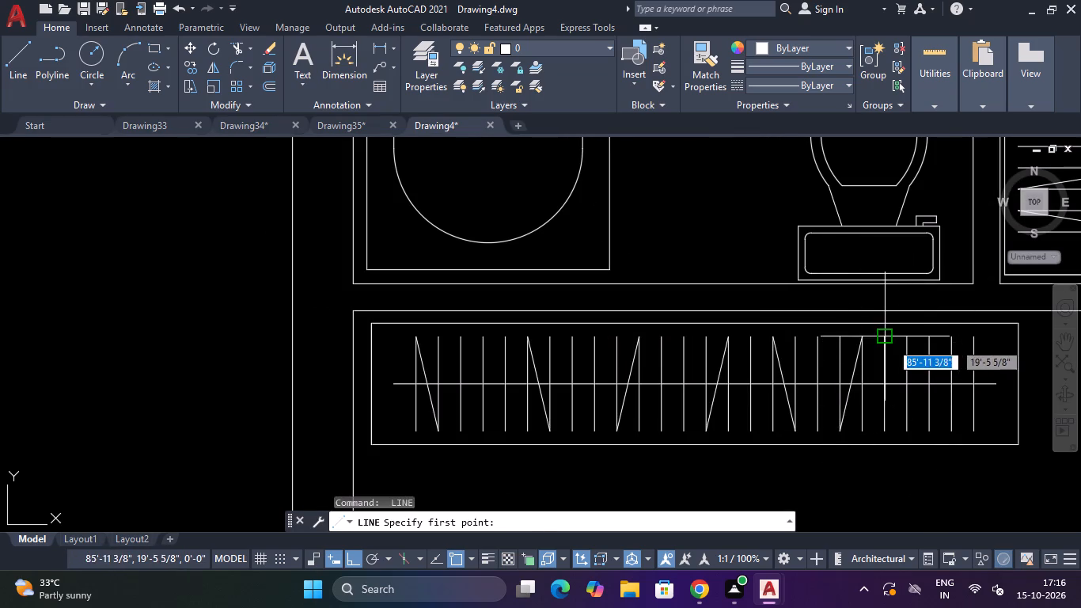
left_click(886, 341)
left_click(904, 429)
key("Escape")
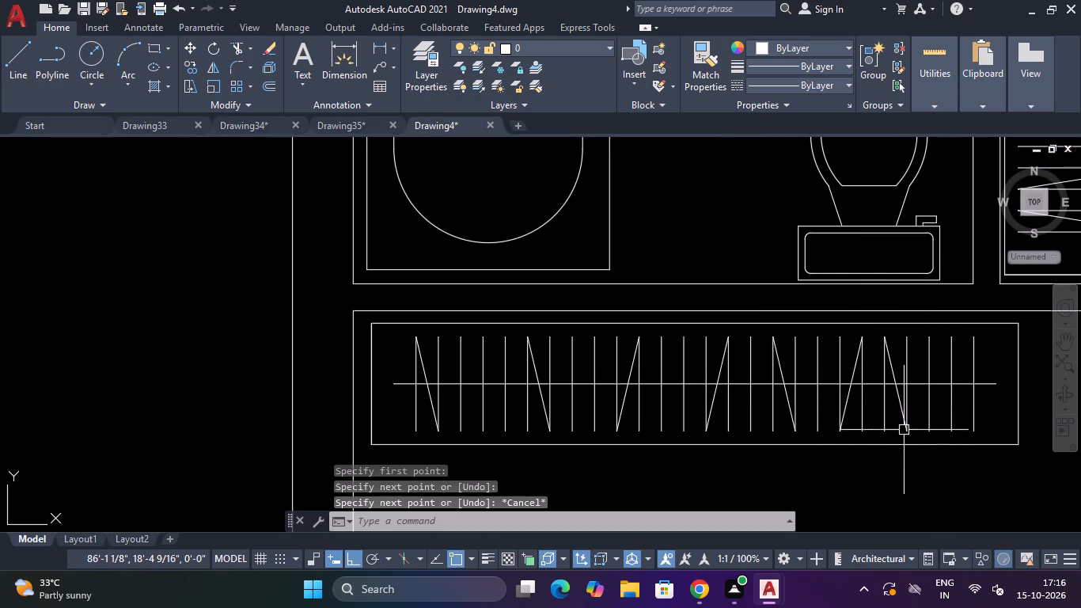
key("space")
left_click(952, 336)
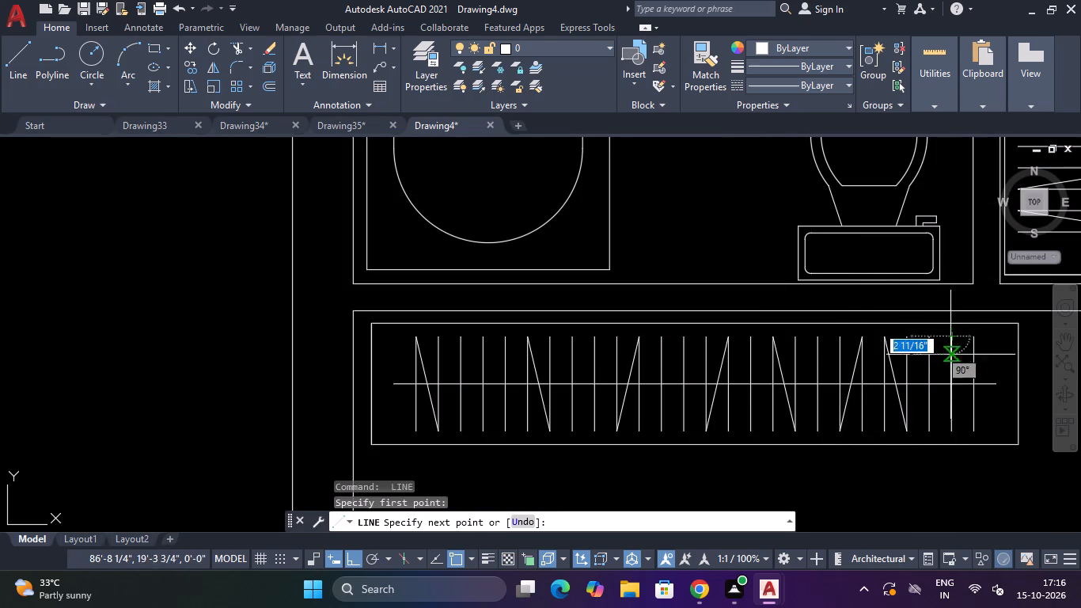
left_click(931, 428)
key("Escape")
Draw a wardrobe rectangle about 6'-2 1/2" by 11 3/8" below the bed in the upper-right bedroom, along its lower wall.
scroll(715, 397, "down", 4)
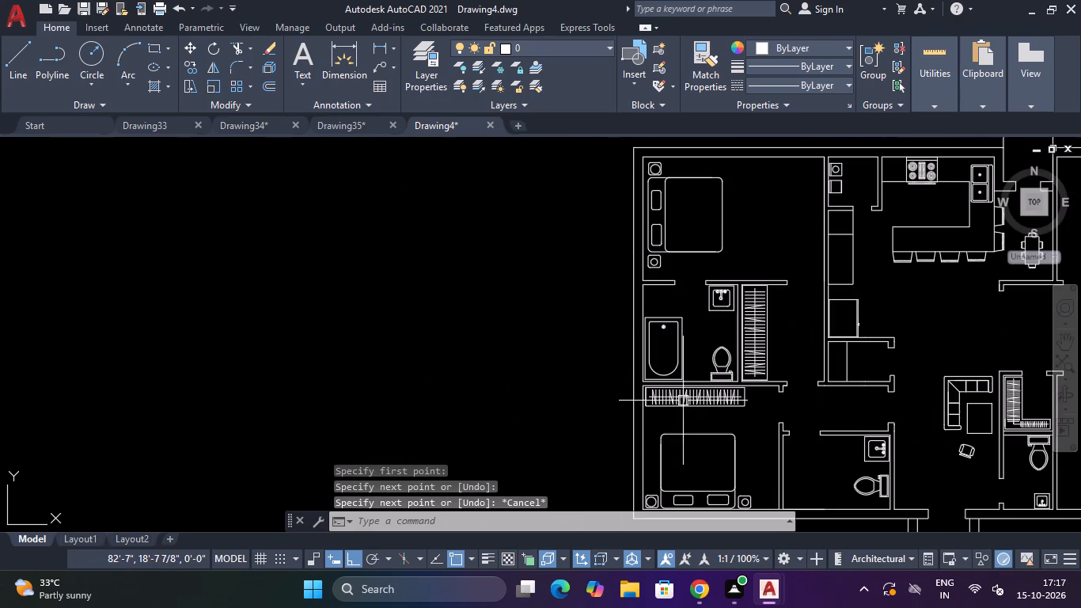
scroll(806, 247, "down", 2)
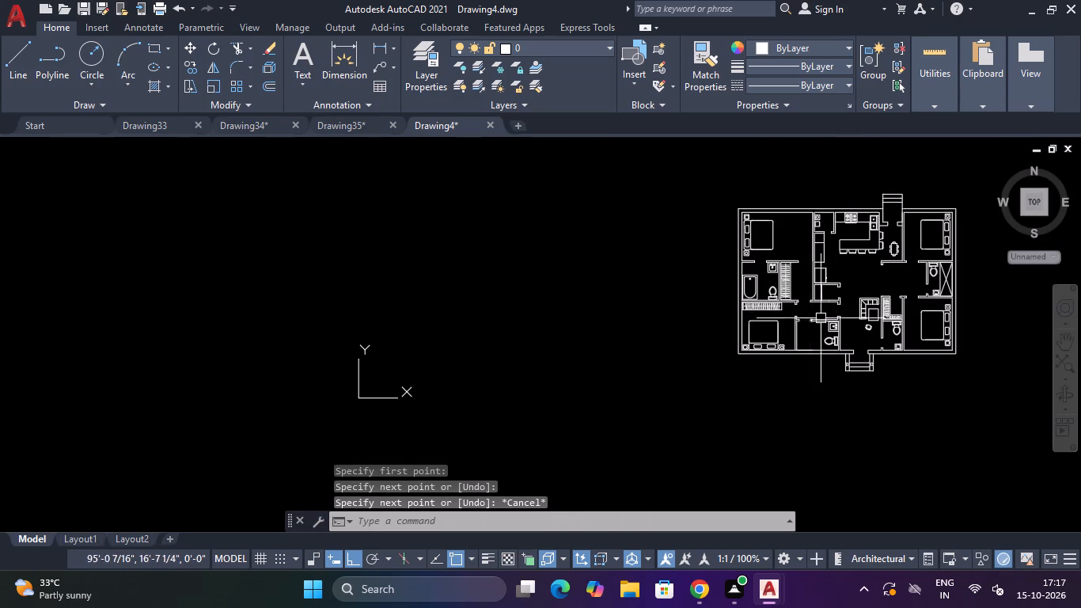
scroll(937, 213, "down", 2)
scroll(931, 213, "up", 3)
key("Escape")
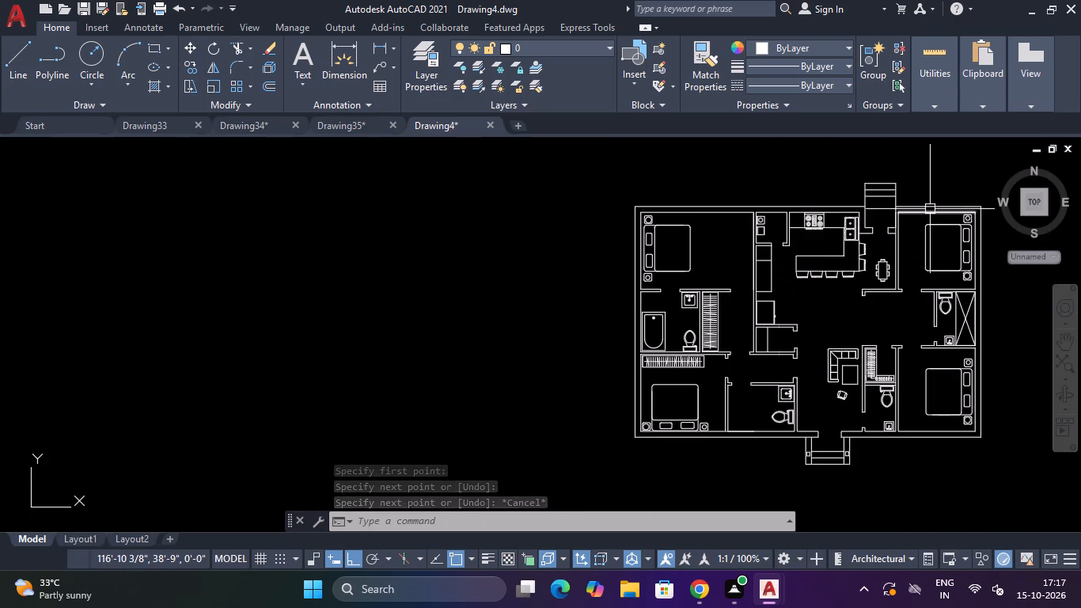
key("Escape")
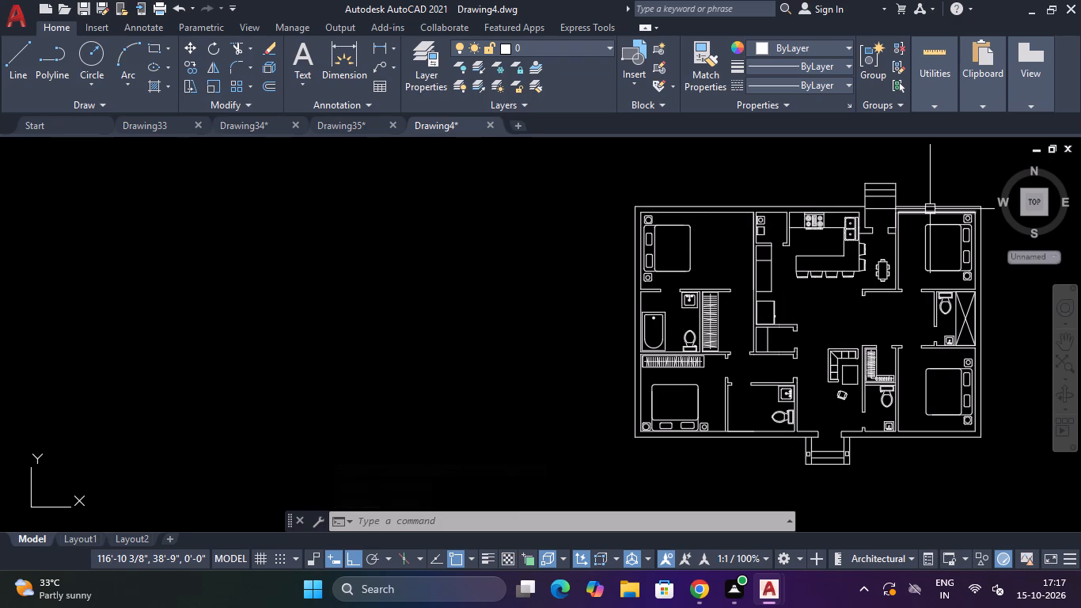
scroll(980, 249, "up", 3)
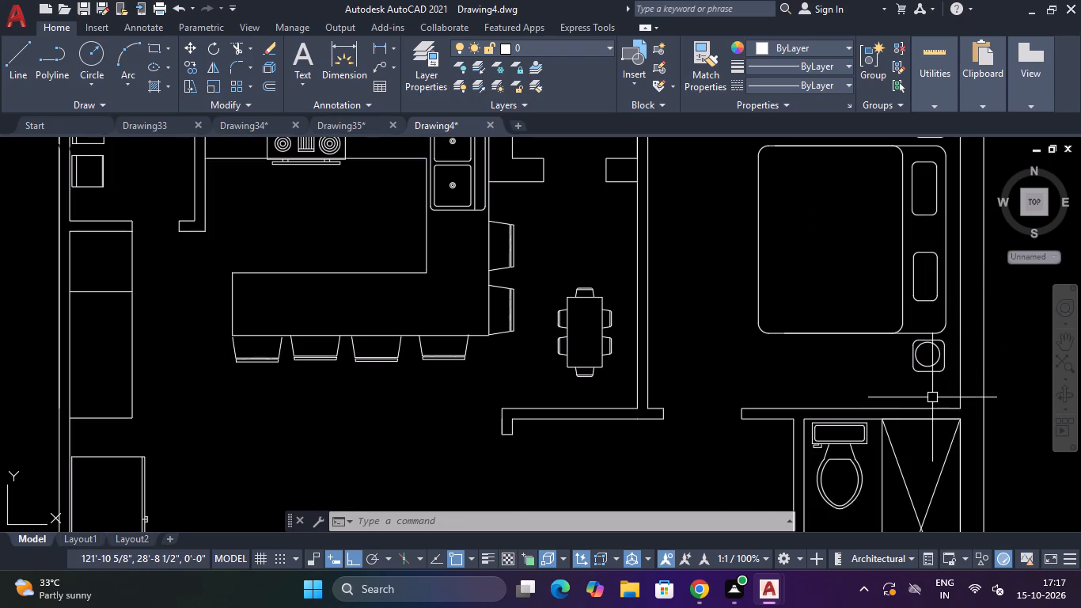
key("r")
type("EC")
key("space")
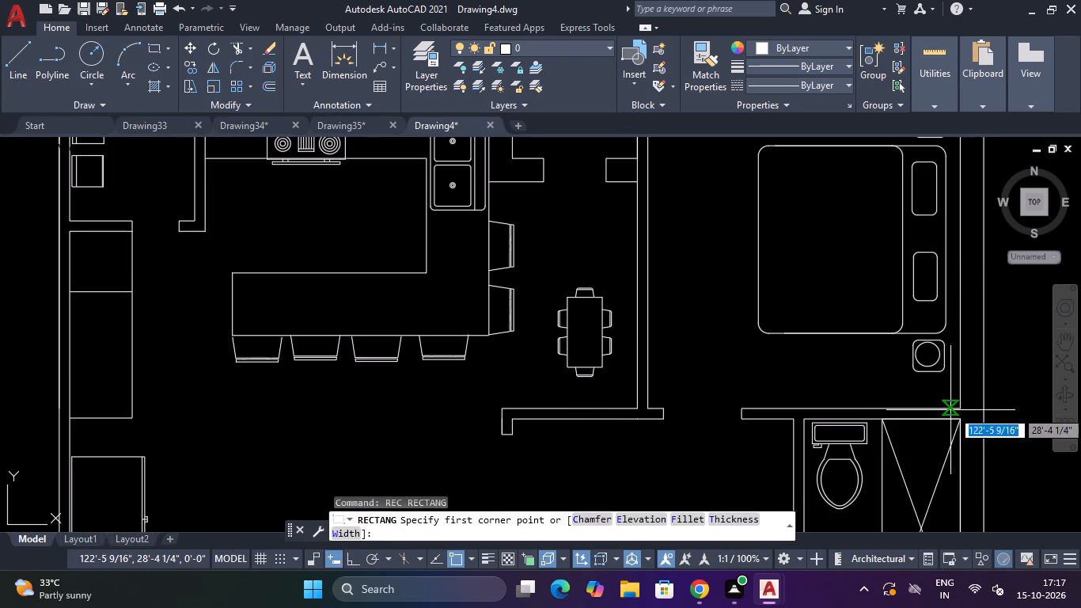
scroll(947, 390, "up", 1)
left_click(955, 367)
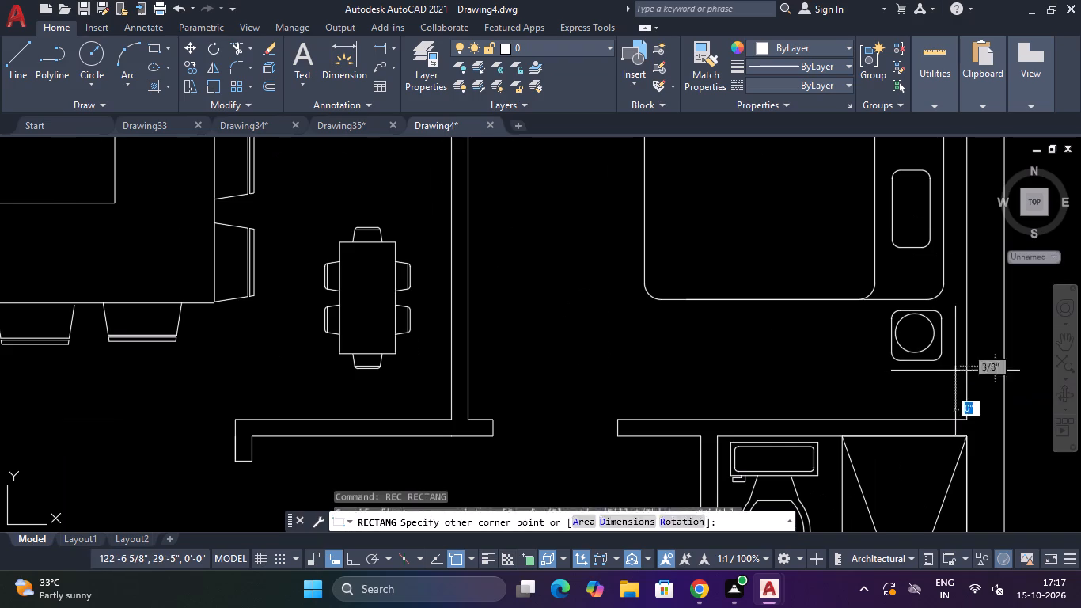
left_click(644, 414)
key("Escape")
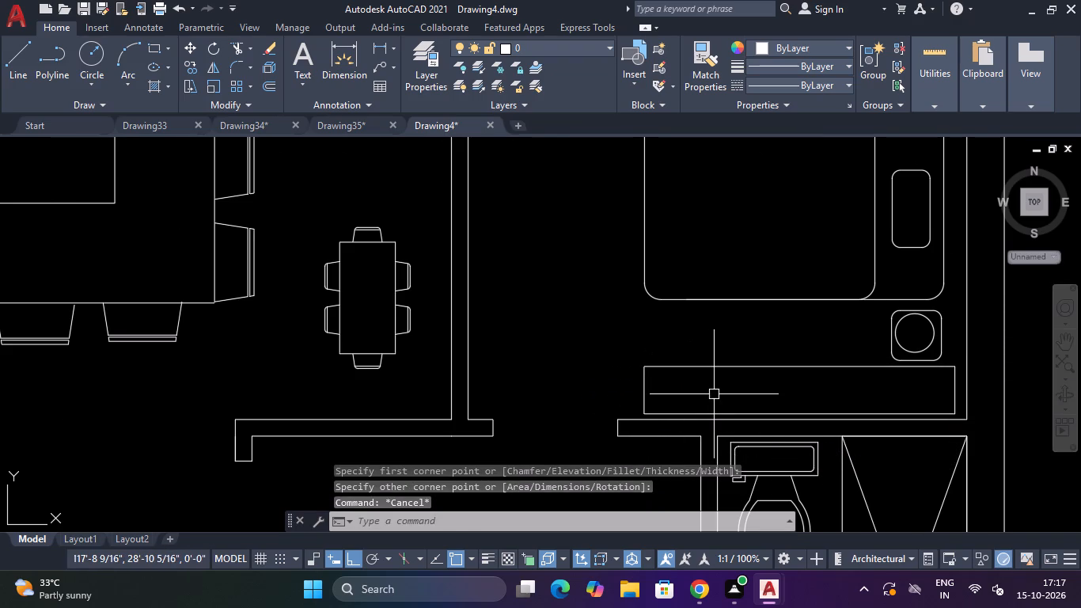
Explode the new wardrobe rectangle into separate lines.
left_click_drag(720, 345, 715, 356)
left_click(696, 395)
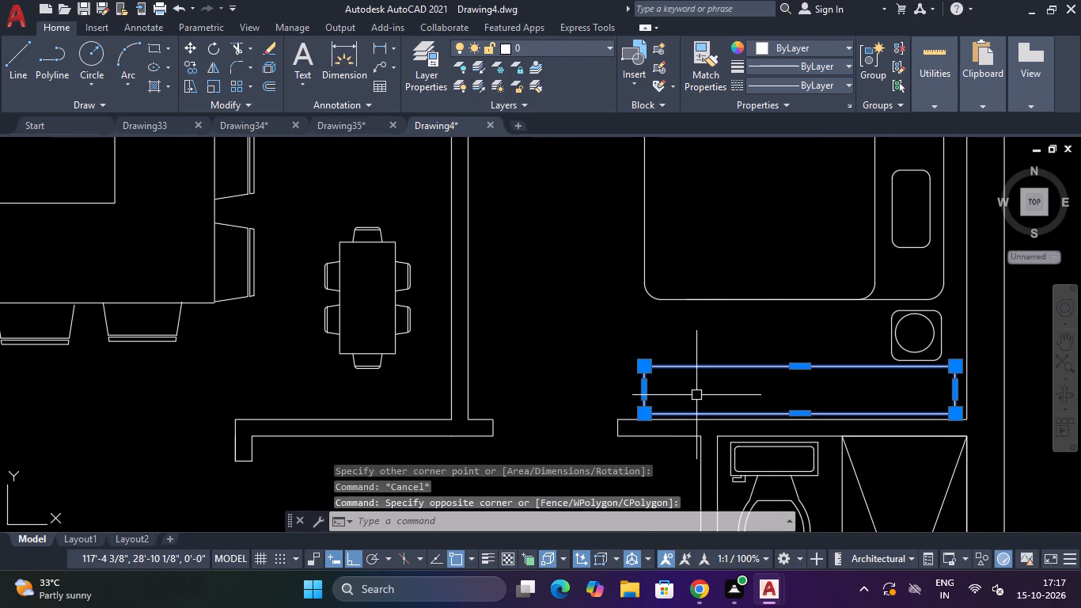
type("EXP")
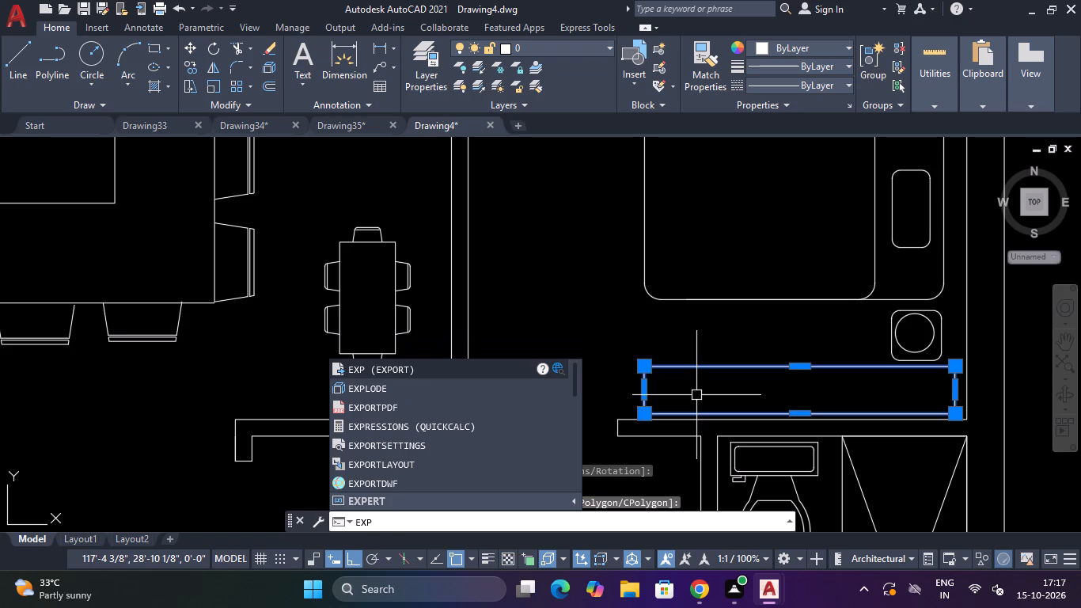
key("Down")
key("Return")
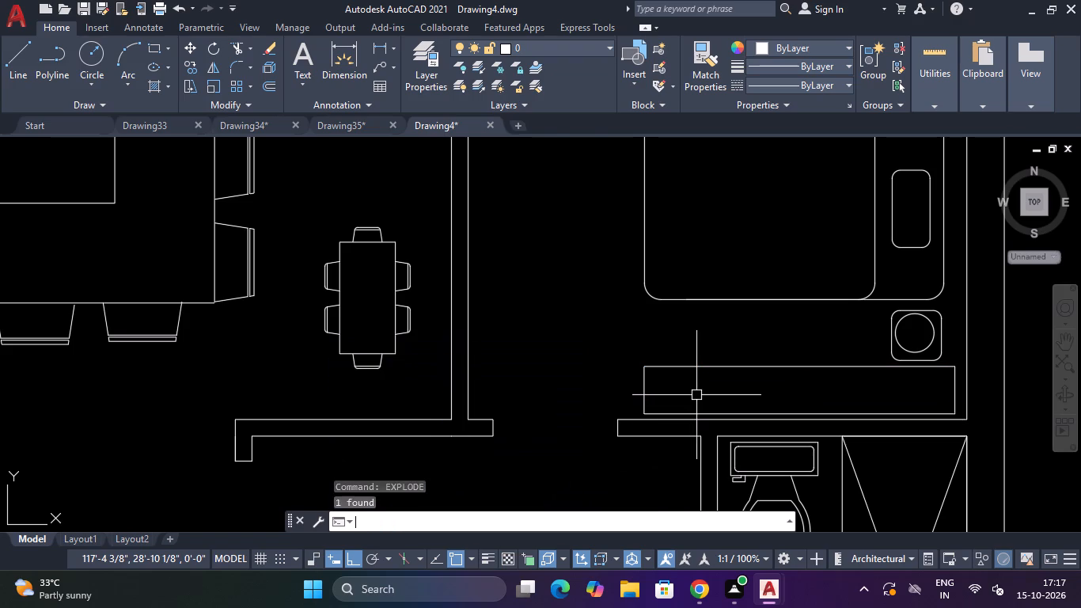
Draw a horizontal centre line across the wardrobe from the midpoint of its right edge to its left edge.
type("L")
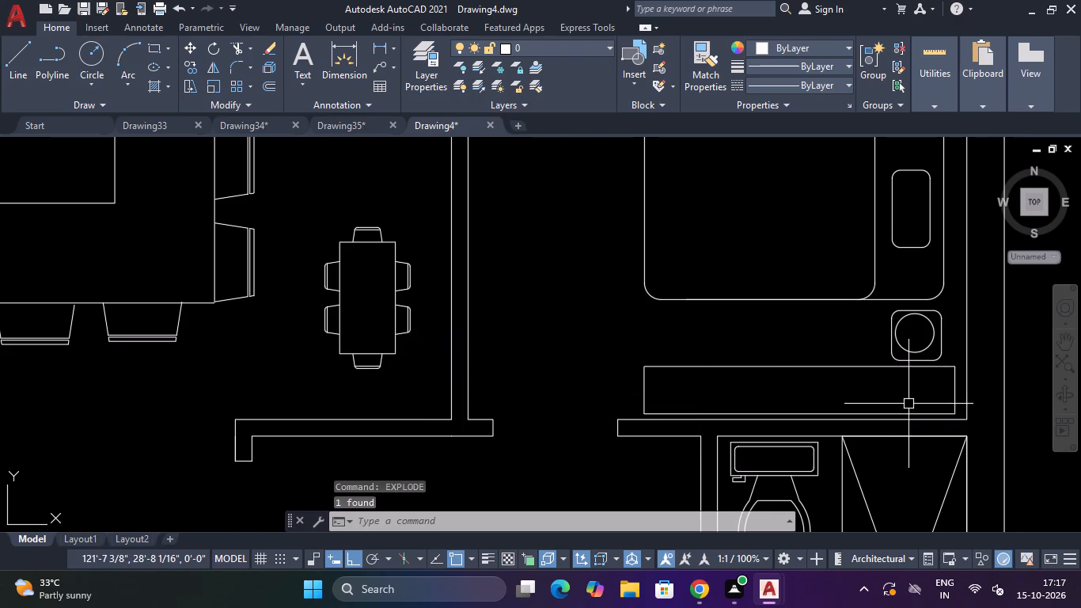
key("space")
left_click(952, 392)
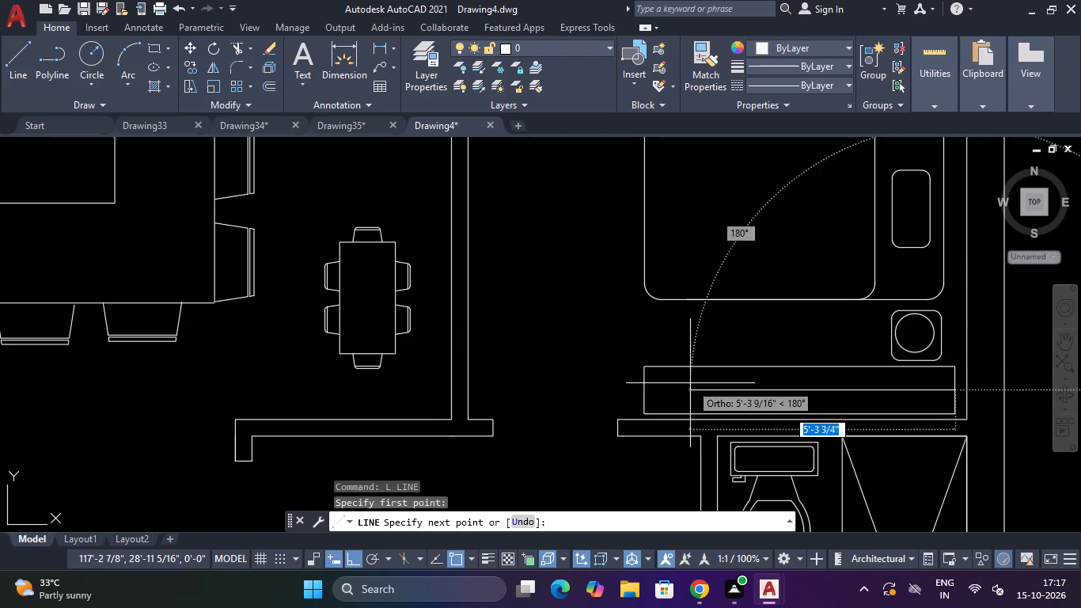
left_click(641, 397)
key("Escape")
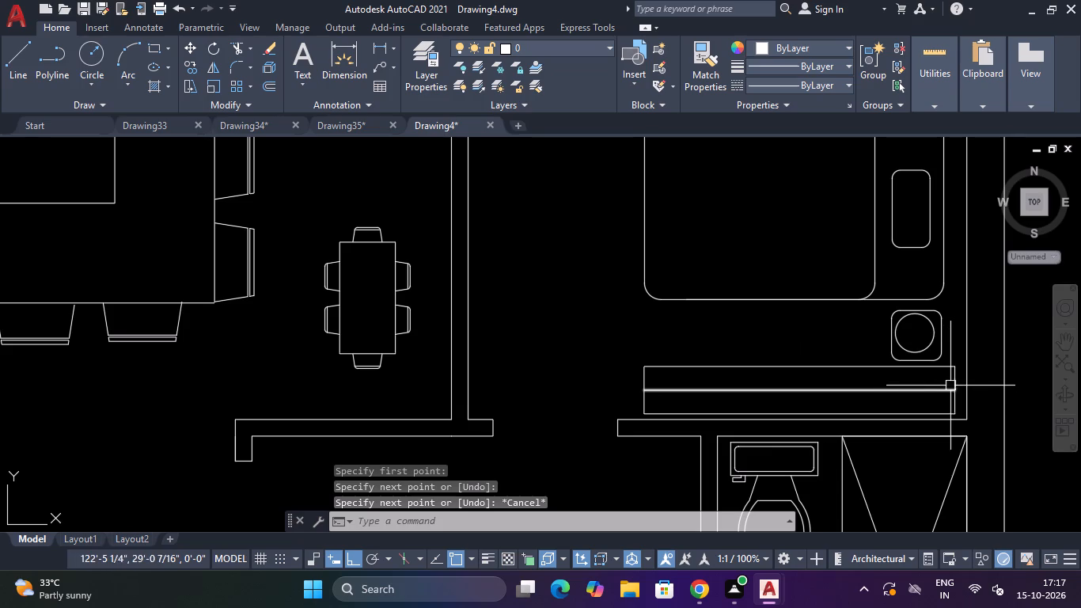
Copy the wardrobe's right edge as an array of 30 items, fitted along the centre line to the left edge.
left_click(956, 382)
key("c")
key("o")
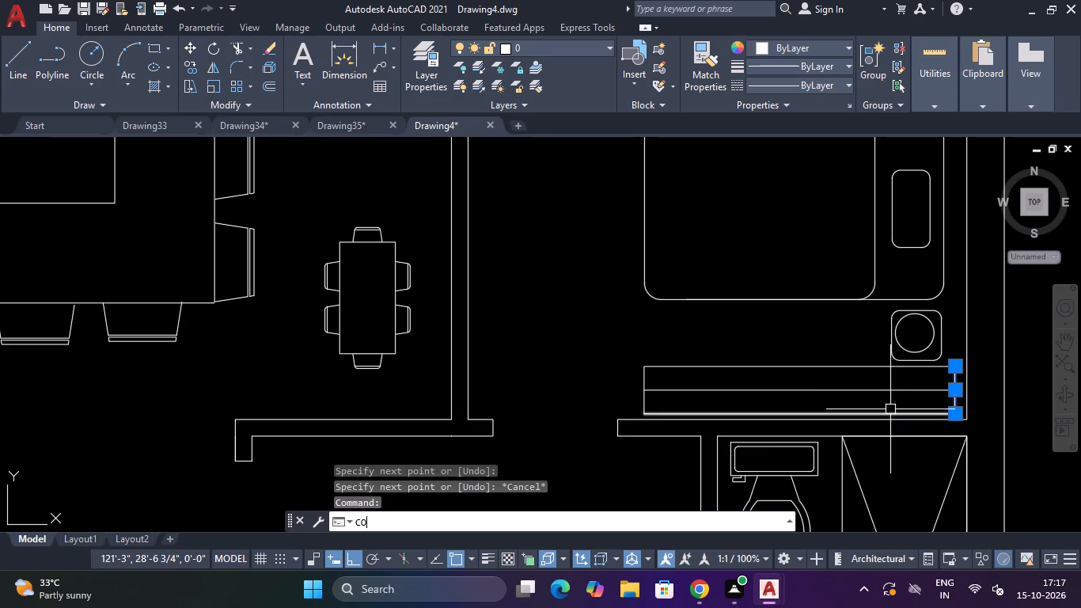
key("Return")
left_click(954, 393)
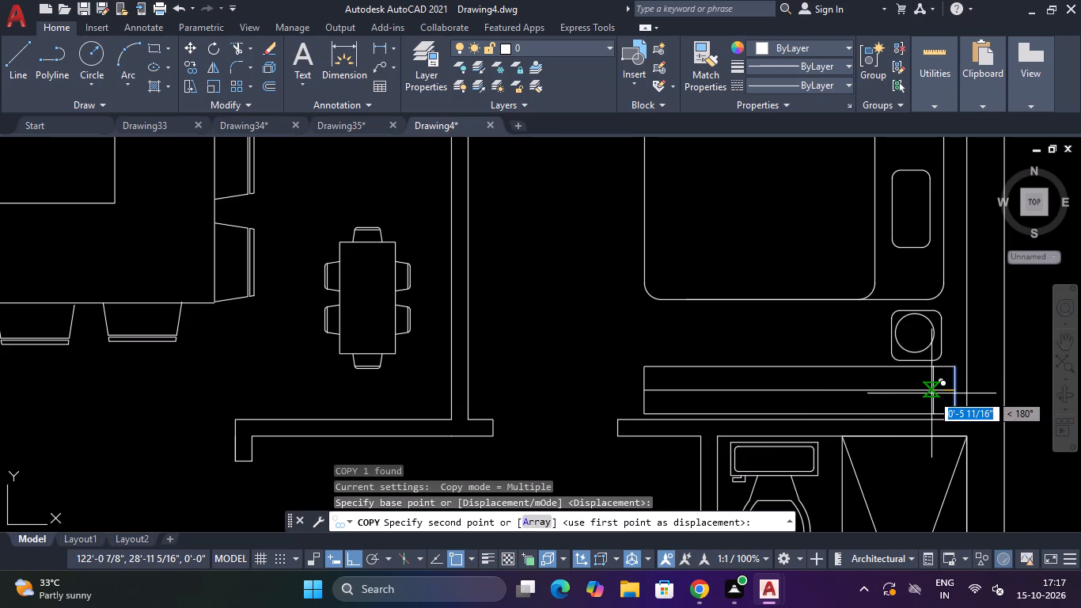
type("A")
key("space")
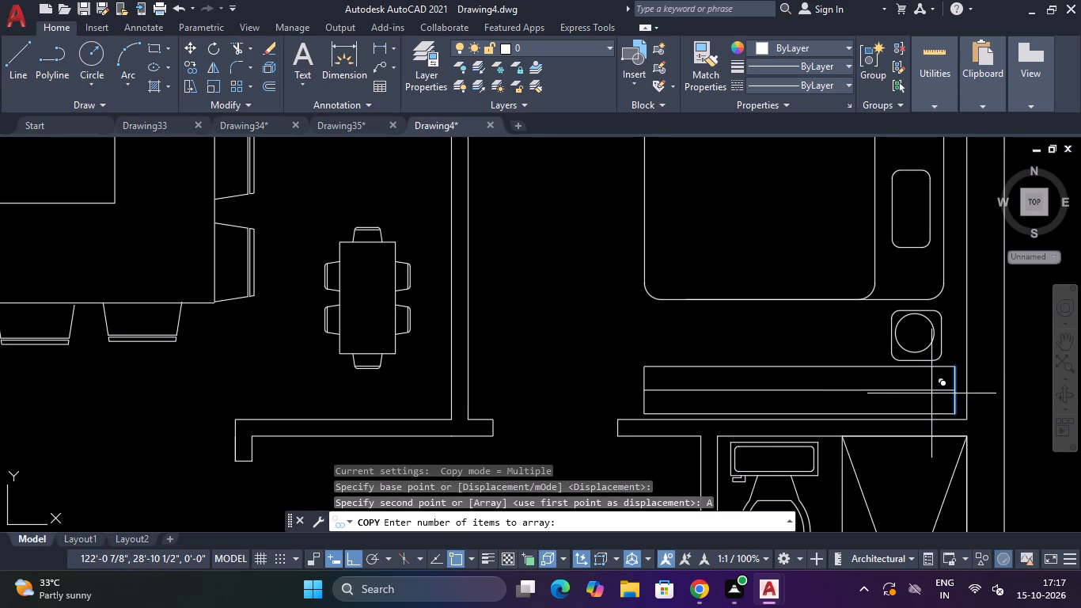
type("30")
key("Return")
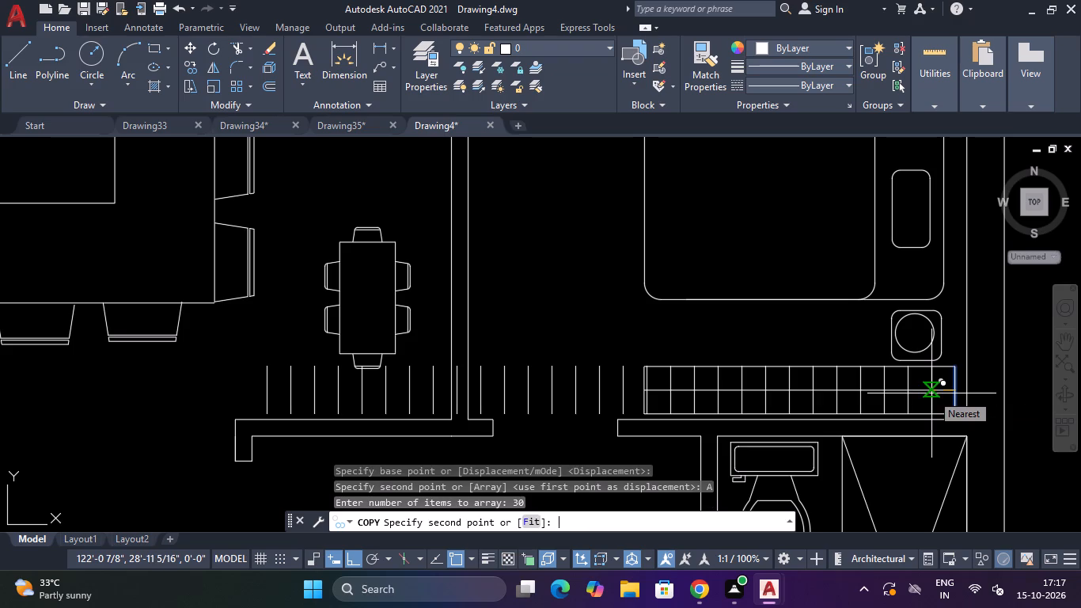
type("F")
key("space")
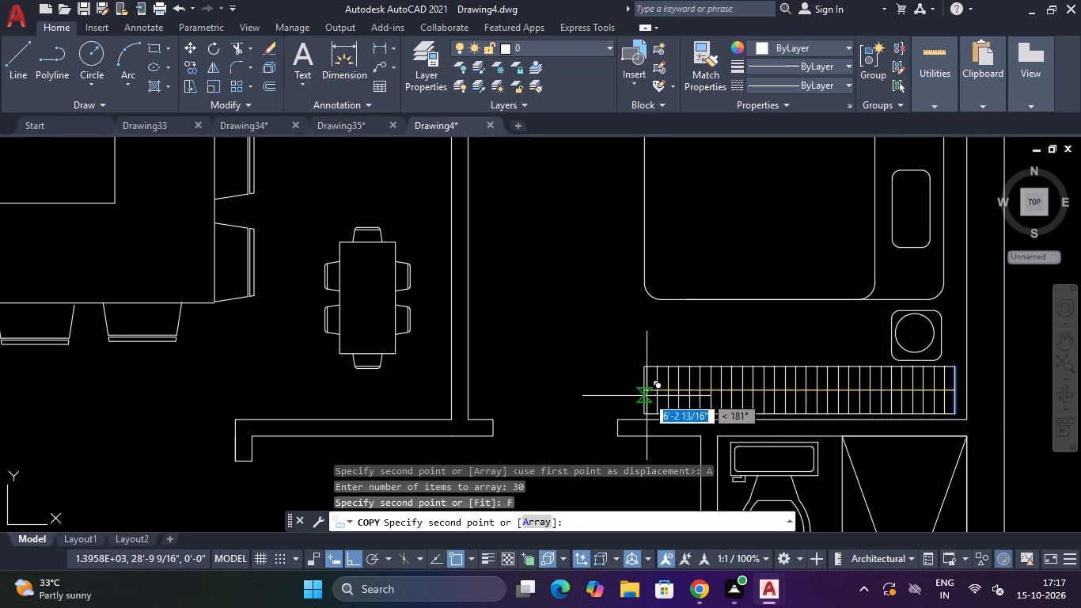
scroll(647, 395, "up", 2)
left_click(641, 380)
key("Escape")
Offset the wardrobe's top and bottom edges 2" inward.
scroll(670, 382, "down", 5)
scroll(700, 377, "up", 1)
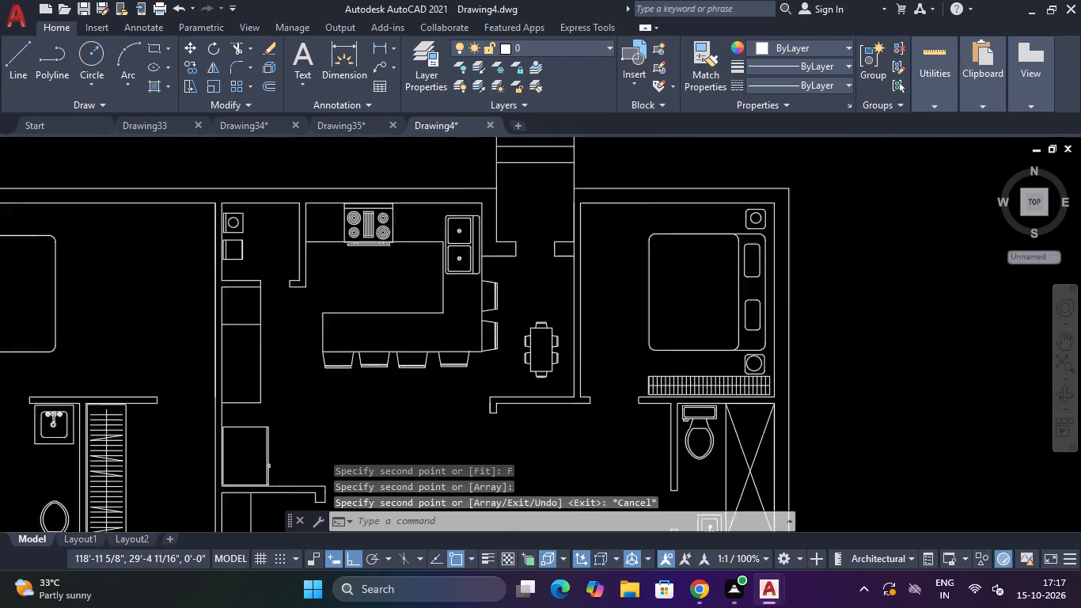
scroll(700, 377, "up", 1)
type("O")
key("space")
type("2\"")
key("Return")
scroll(700, 376, "up", 3)
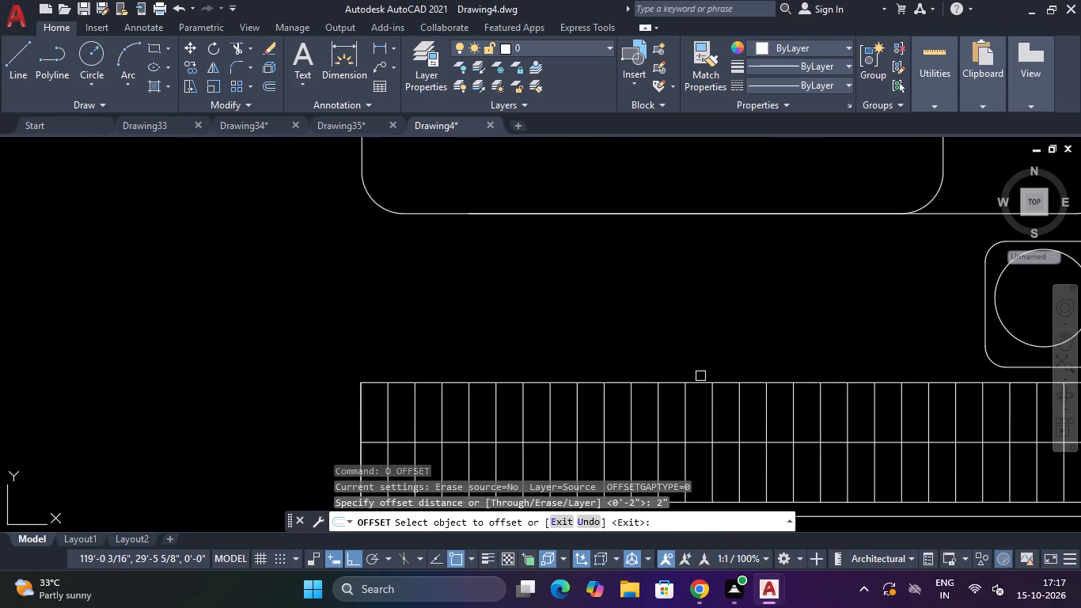
left_click(705, 383)
left_click(702, 401)
scroll(705, 420, "down", 1)
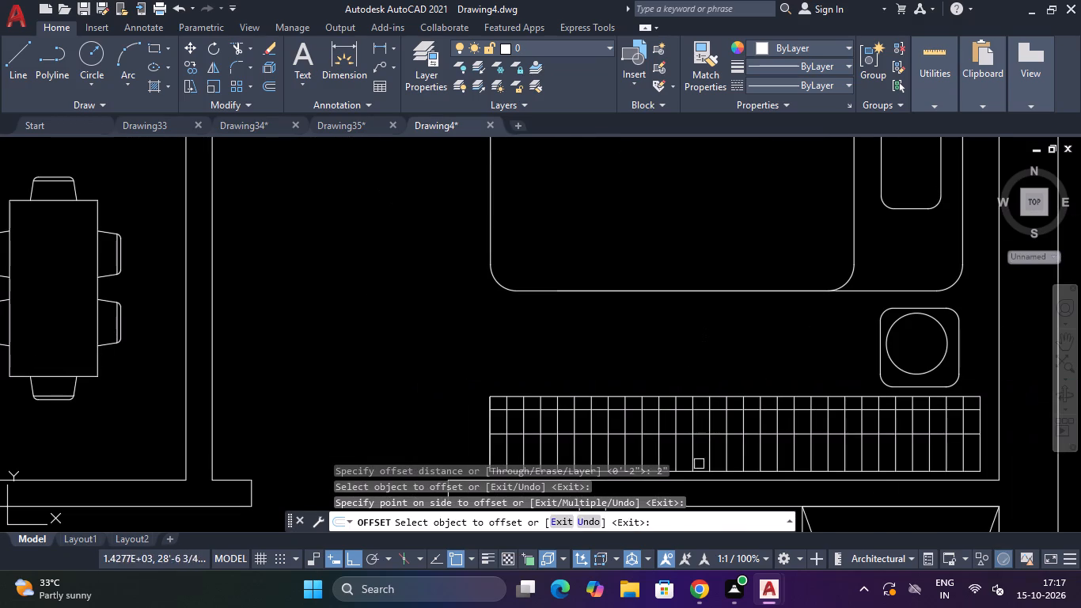
left_click(703, 475)
left_click(702, 444)
key("Escape")
key("Escape")
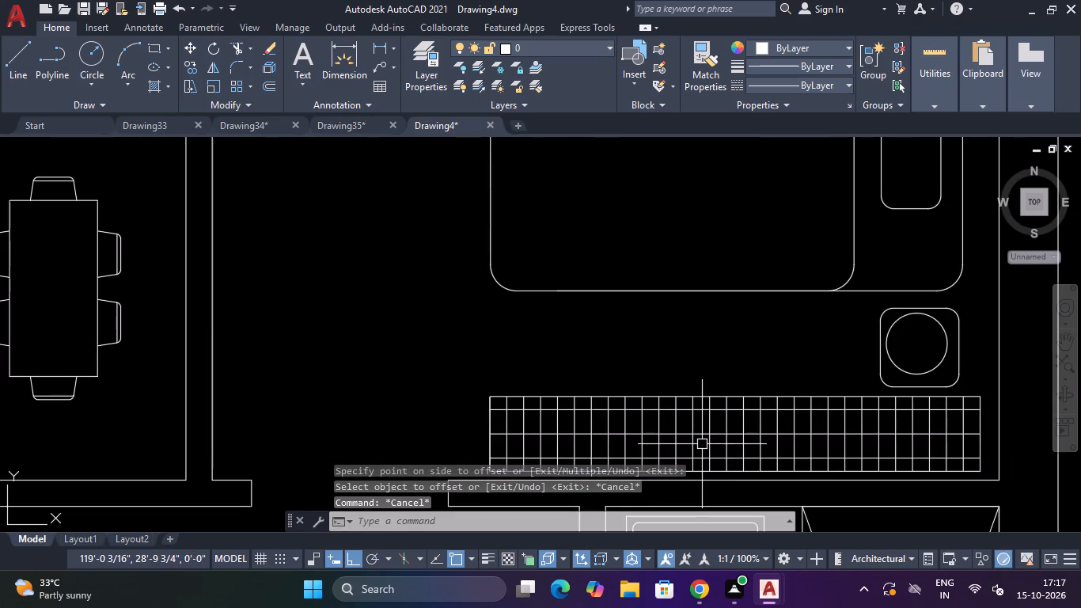
Trim the vertical cross lines where they extend past the two offset lines, along the wardrobe's top and bottom strips.
key("t")
type("R")
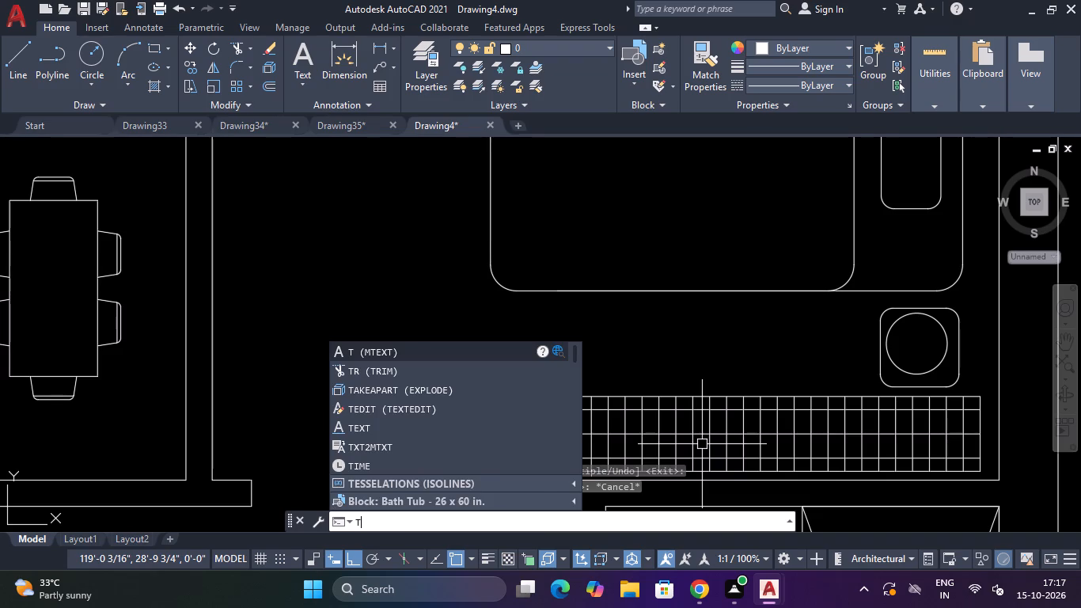
key("space")
scroll(482, 399, "up", 3)
left_click(530, 404)
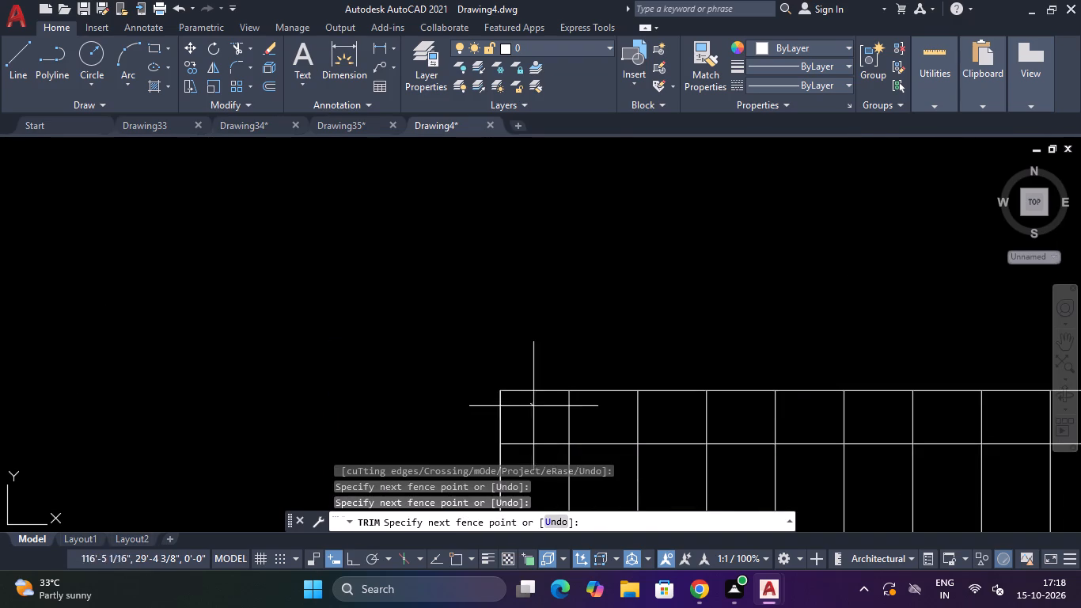
scroll(540, 408, "down", 3)
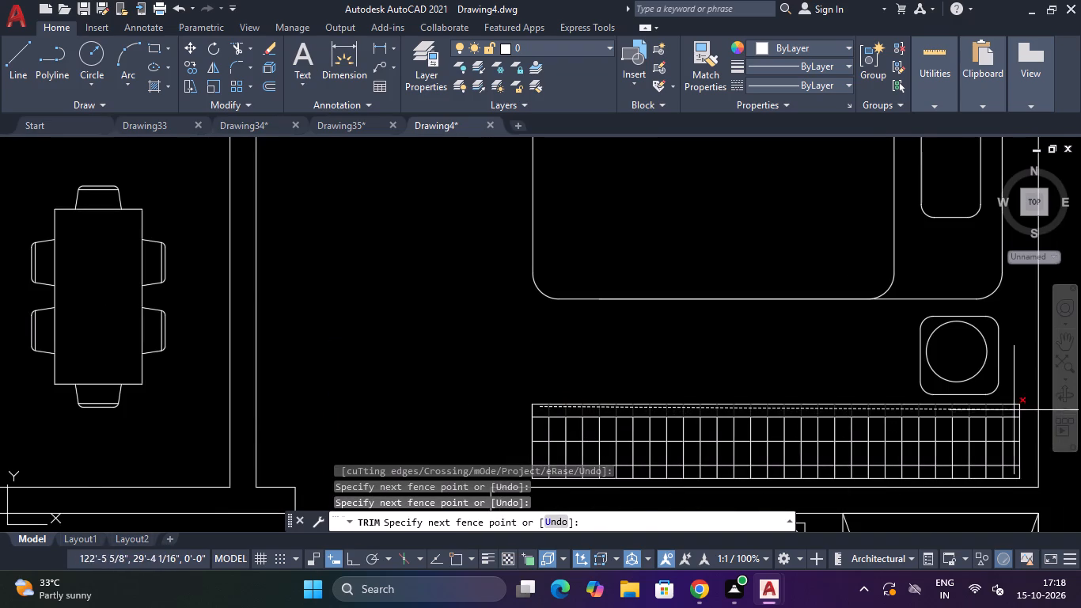
scroll(1012, 409, "up", 2)
left_click(1001, 408)
scroll(1001, 408, "down", 3)
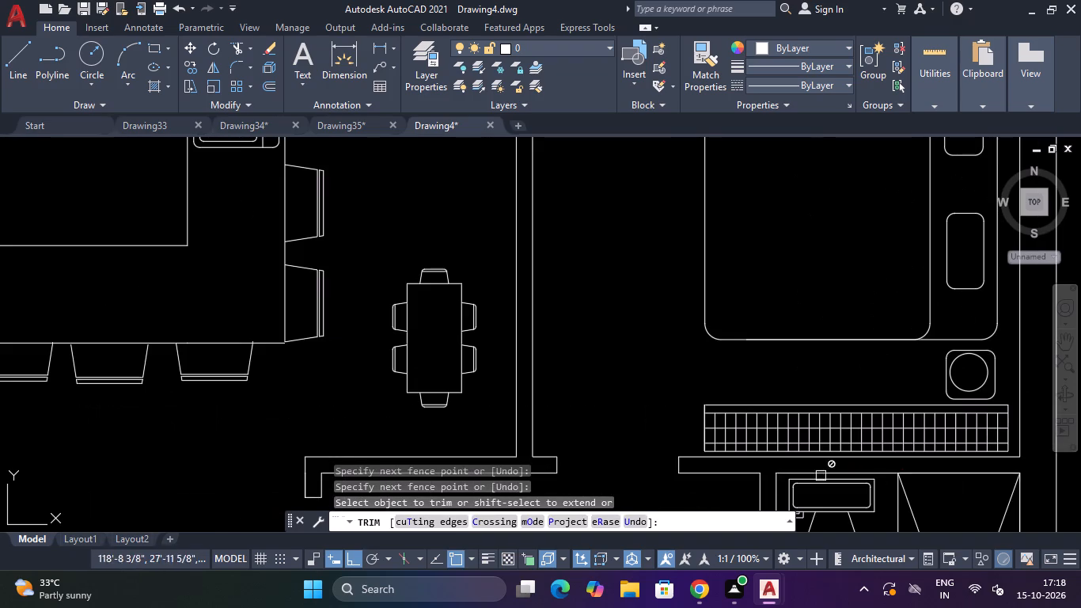
scroll(707, 460, "up", 4)
left_click(724, 386)
scroll(742, 385, "down", 2)
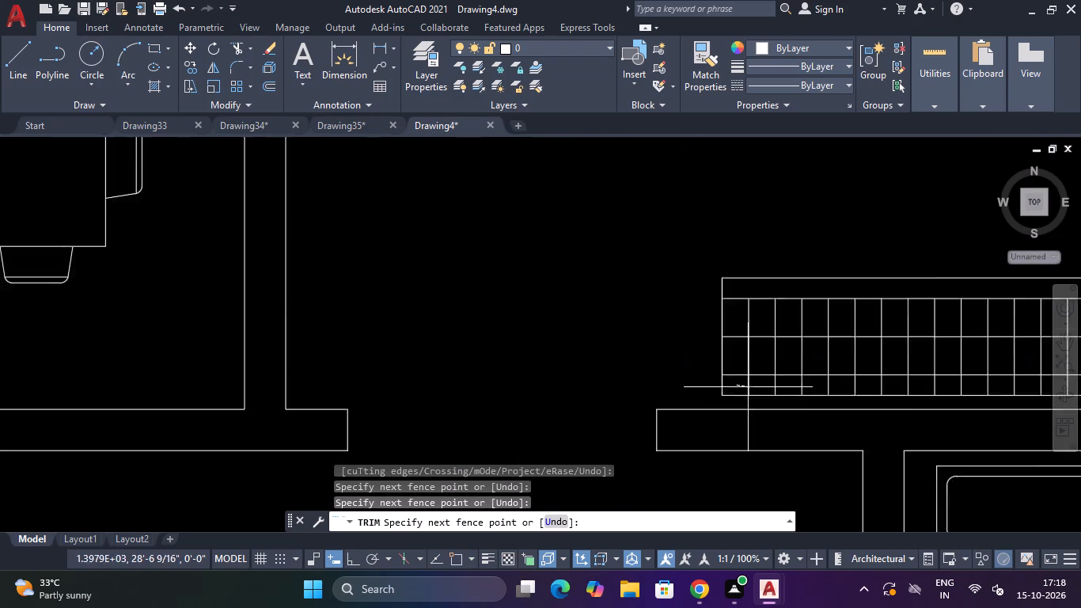
scroll(752, 387, "down", 2)
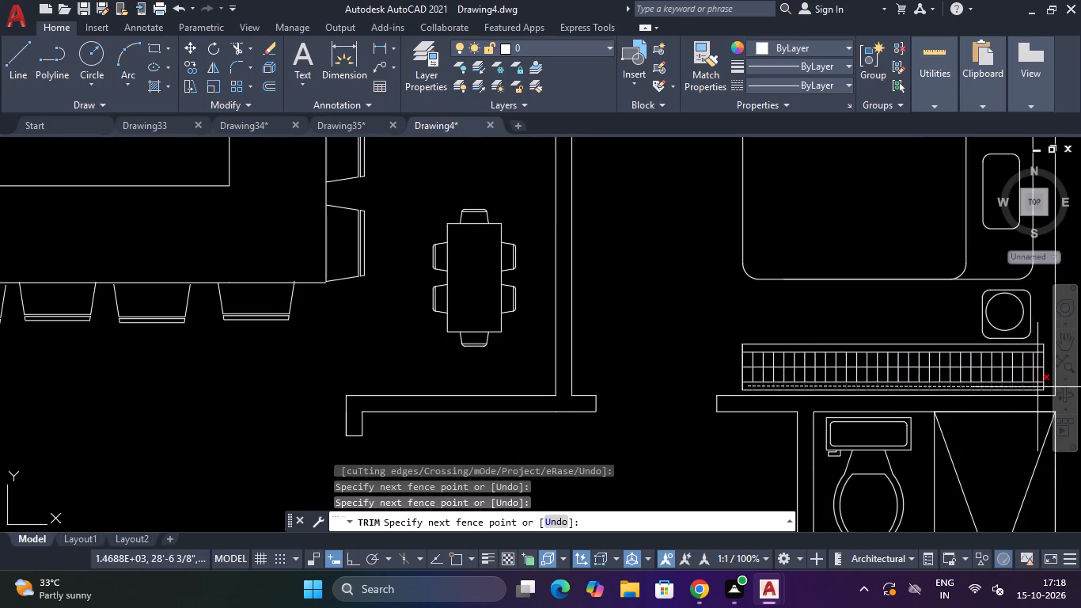
scroll(1037, 387, "up", 2)
left_click(1037, 387)
scroll(1034, 387, "down", 4)
Trim the offset lines and centre line between the outer edges and the nearest cross lines at both wardrobe ends.
scroll(1039, 374, "up", 3)
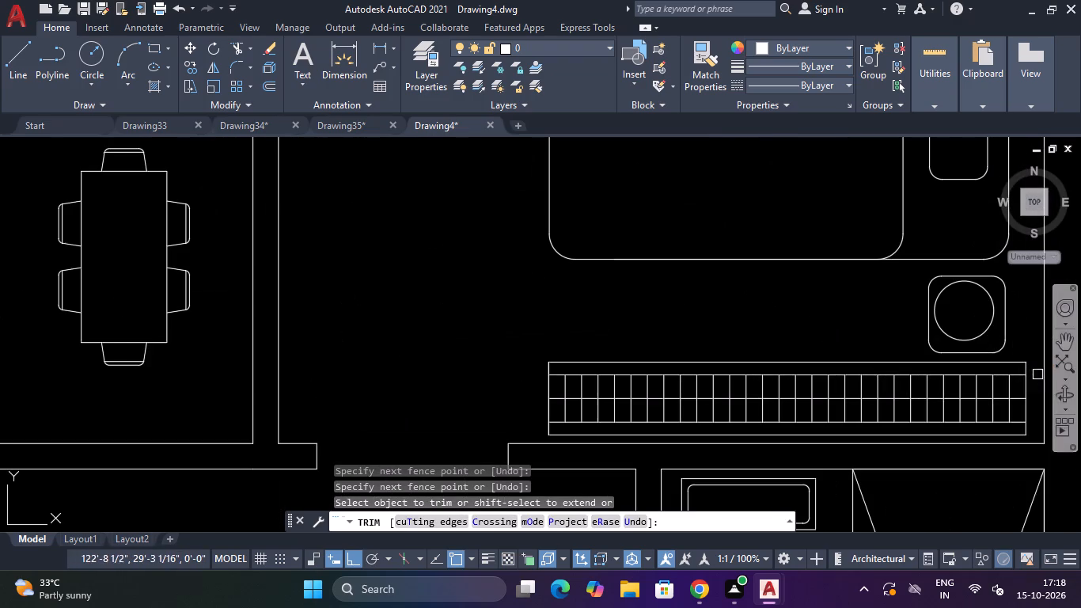
scroll(1018, 374, "up", 3)
left_click(1015, 371)
scroll(1013, 412, "down", 3)
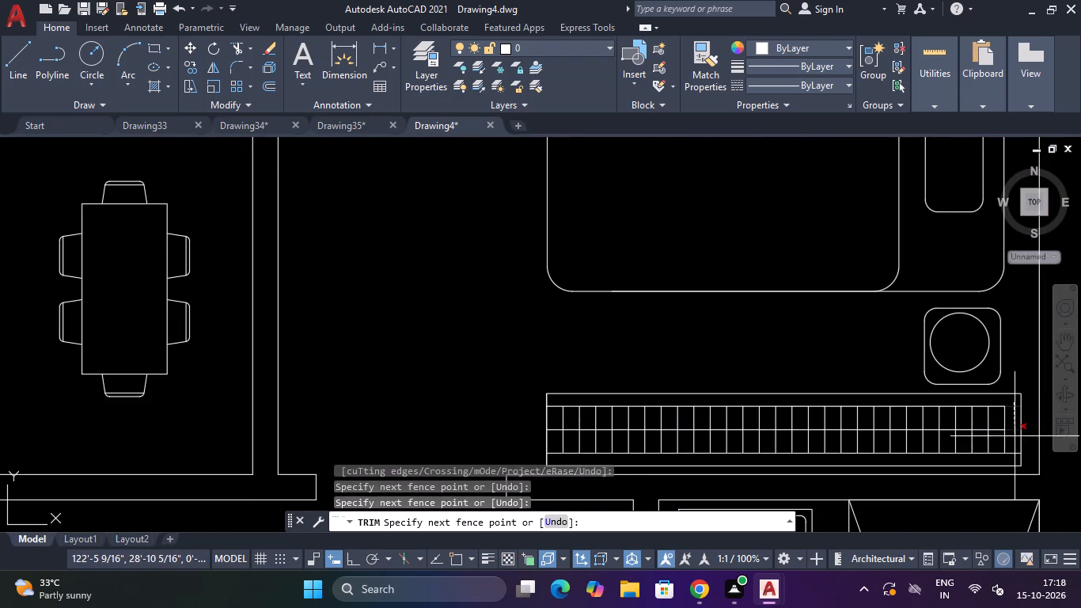
left_click(1012, 455)
scroll(559, 420, "up", 2)
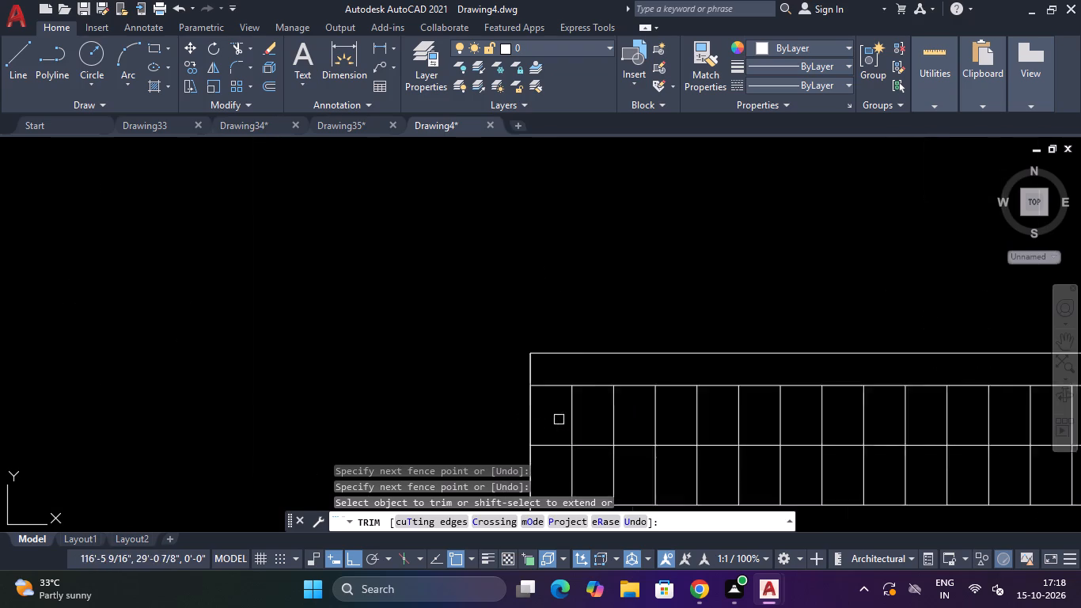
scroll(559, 420, "up", 1)
left_click(548, 343)
scroll(550, 389, "down", 4)
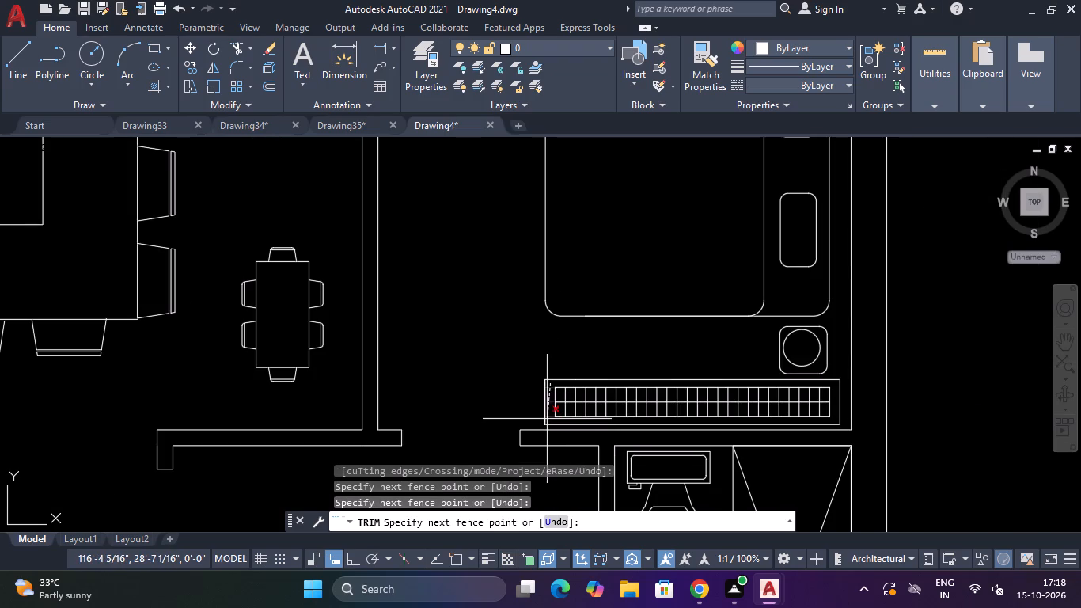
left_click(548, 419)
key("Escape")
Erase the two offset lines along the top and bottom strips of the upper-right bedroom wardrobe.
left_click(580, 386)
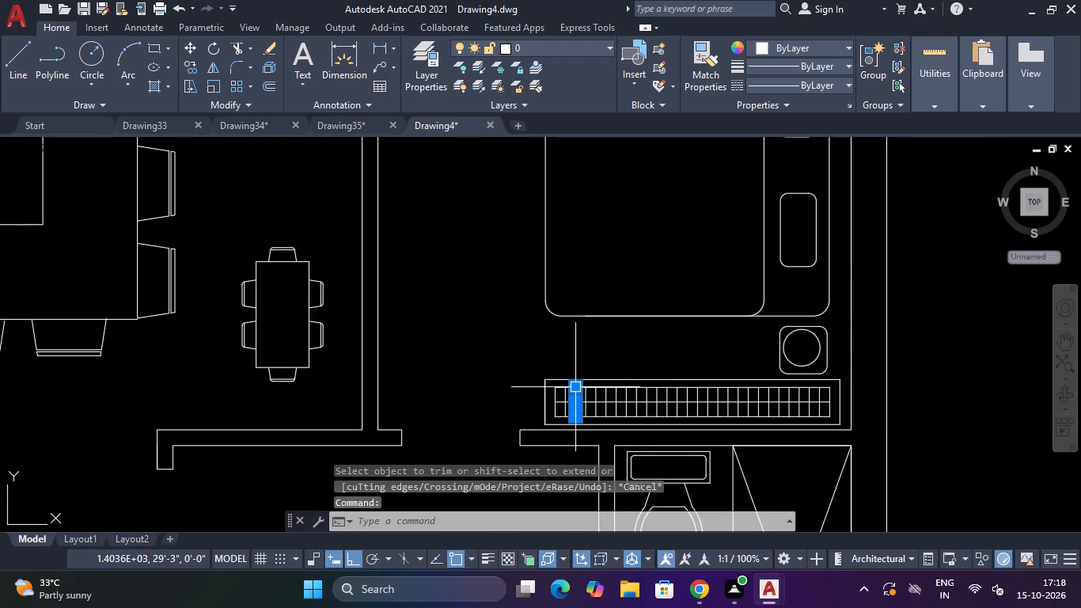
key("space")
key("Escape")
scroll(583, 387, "up", 3)
left_click(576, 390)
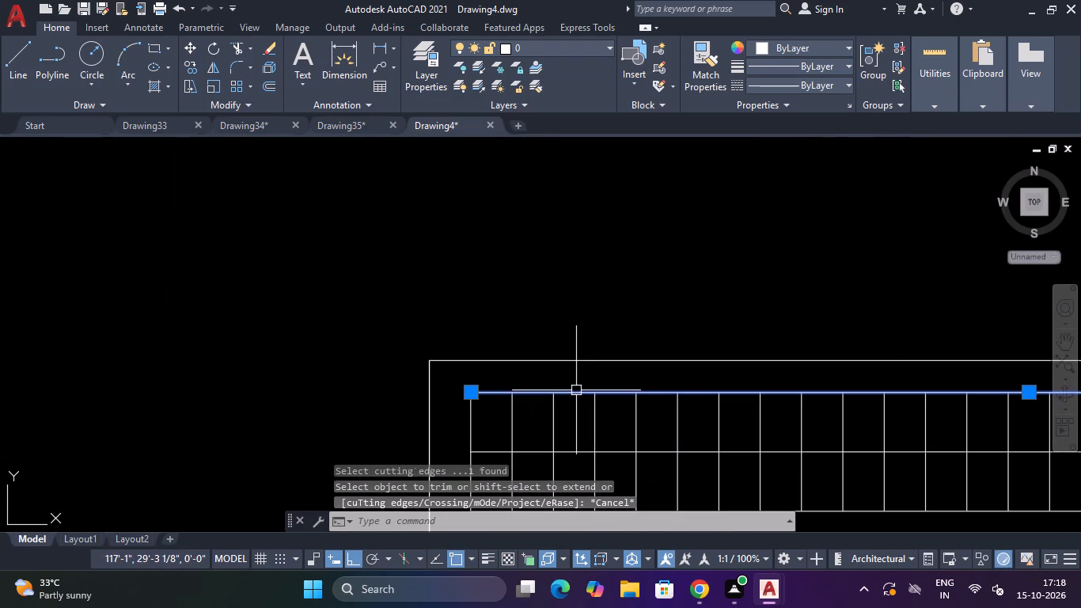
key("Delete")
scroll(583, 397, "down", 5)
scroll(586, 439, "up", 3)
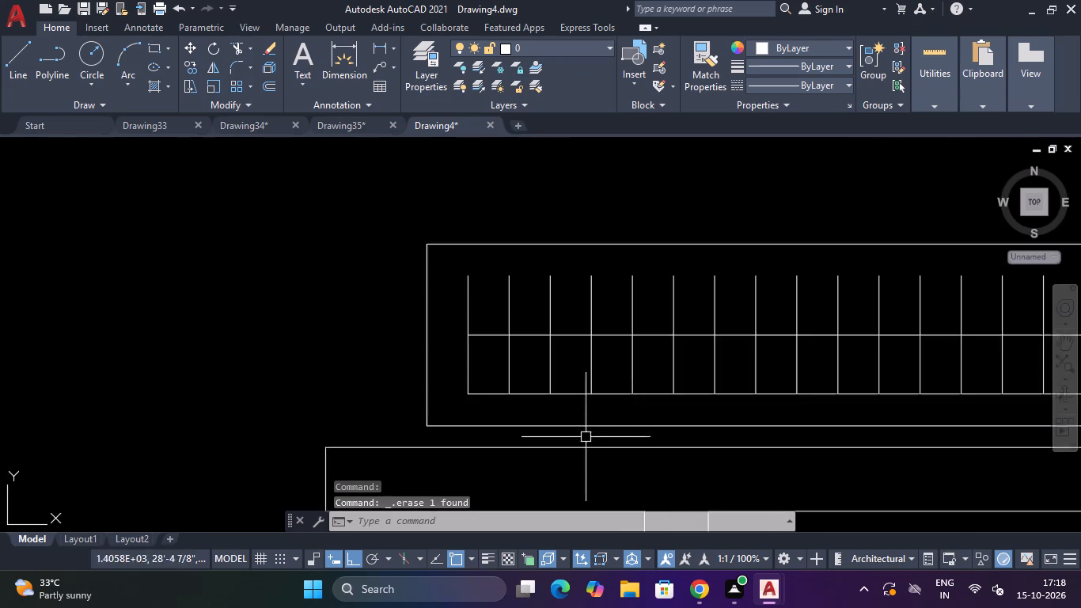
scroll(586, 437, "up", 1)
left_click(621, 367)
key("Delete")
scroll(620, 373, "down", 4)
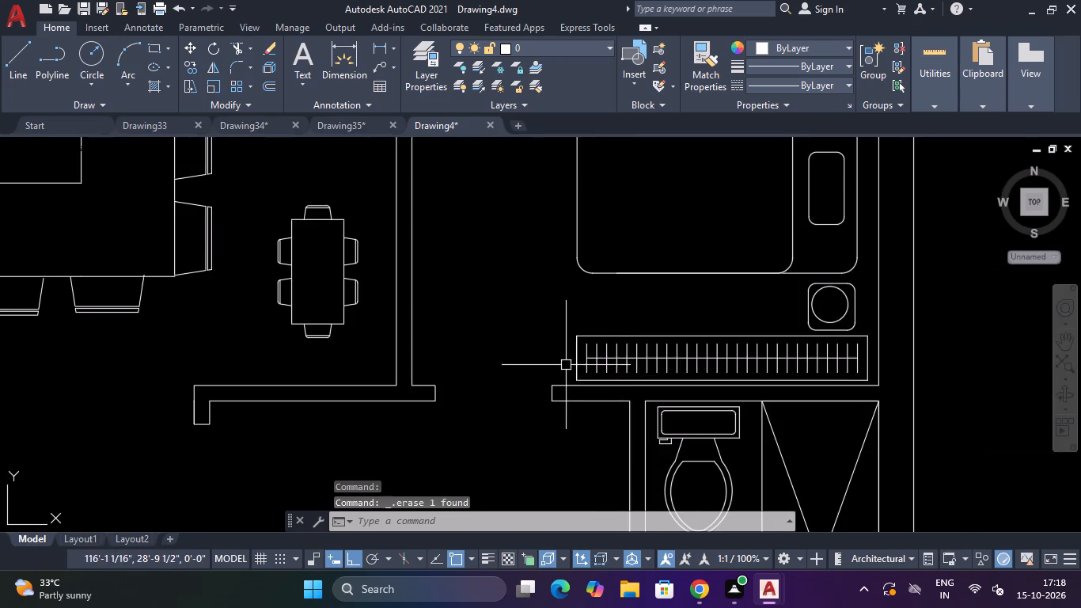
Erase the two outermost vertical cross lines at each end of the upper-right bedroom wardrobe.
scroll(575, 360, "up", 3)
left_click(613, 376)
key("Delete")
scroll(625, 375, "down", 3)
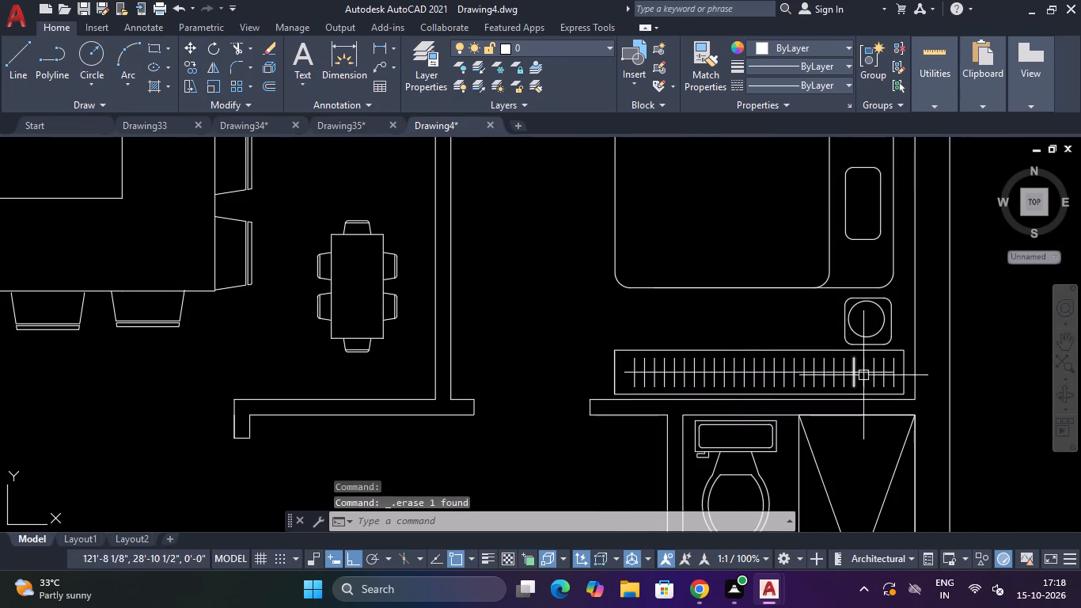
scroll(903, 368, "up", 3)
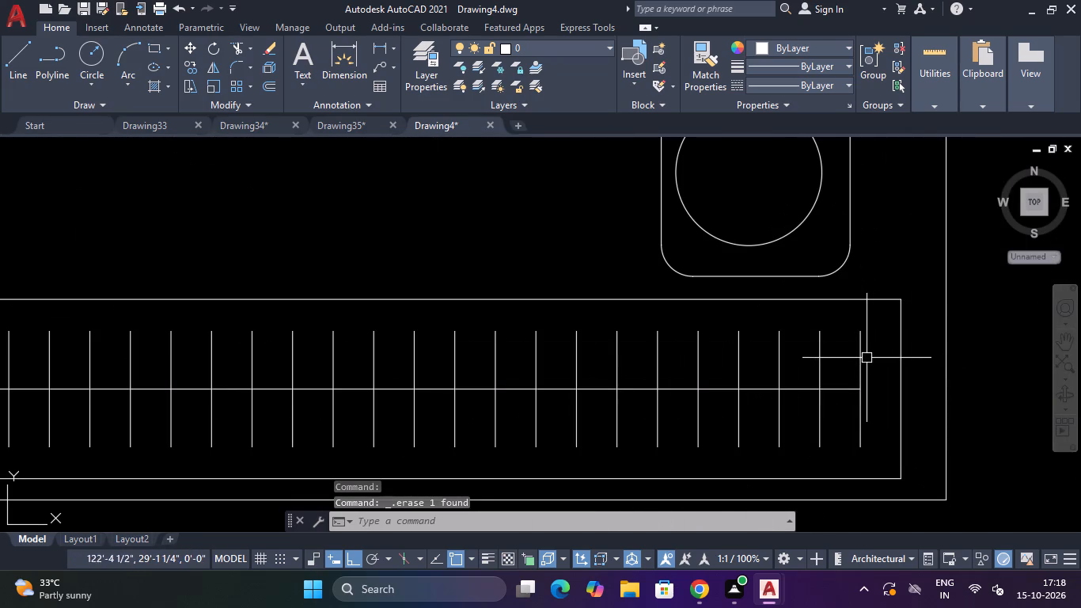
left_click(856, 358)
key("Delete")
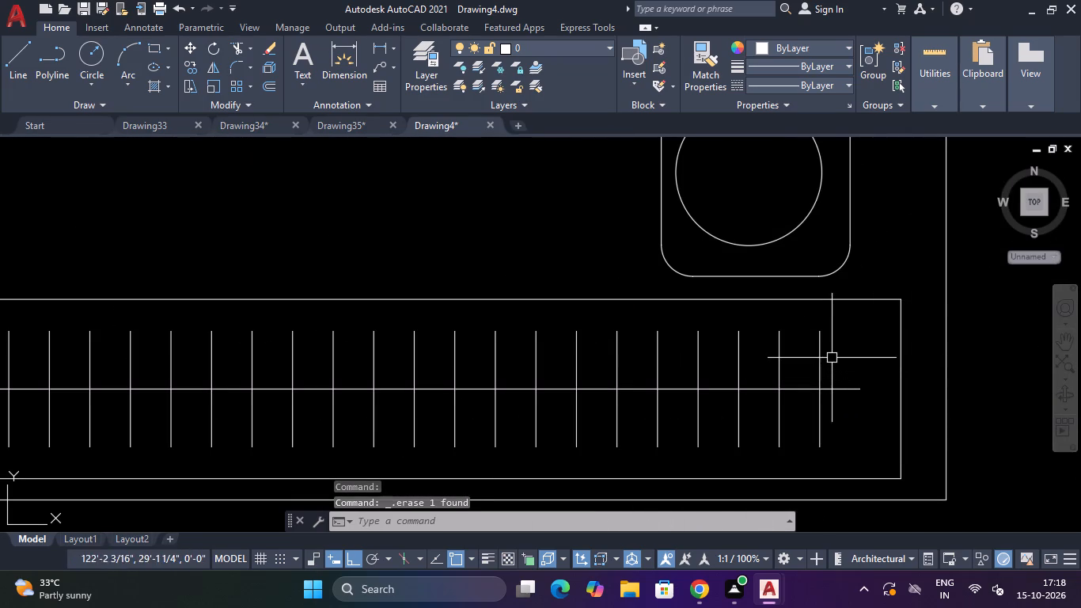
key("Delete")
left_click(819, 356)
key("Delete")
scroll(838, 357, "down", 5)
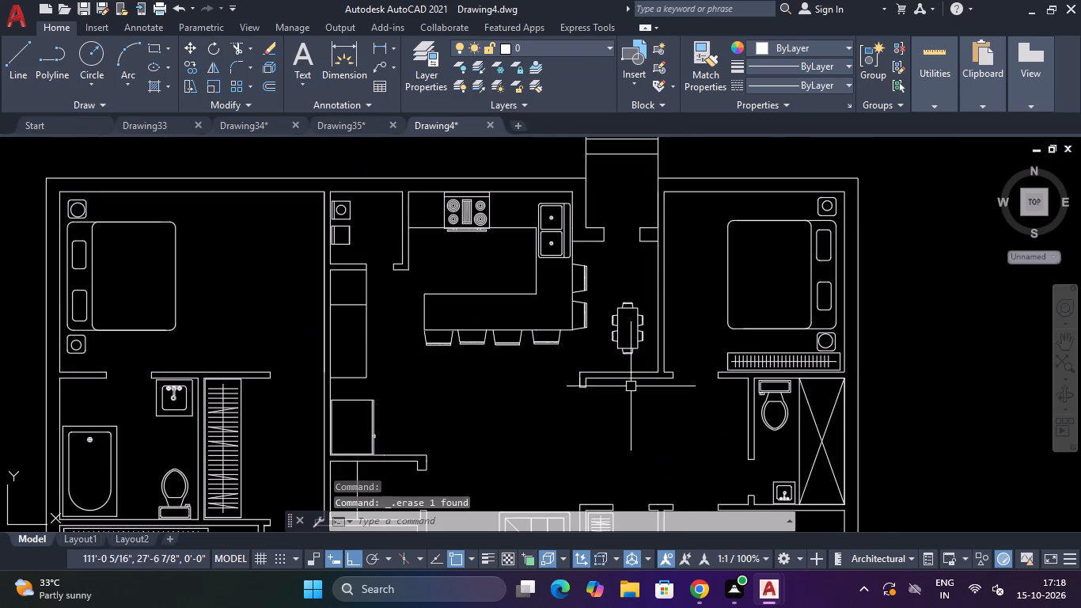
scroll(704, 363, "up", 4)
left_click(838, 338)
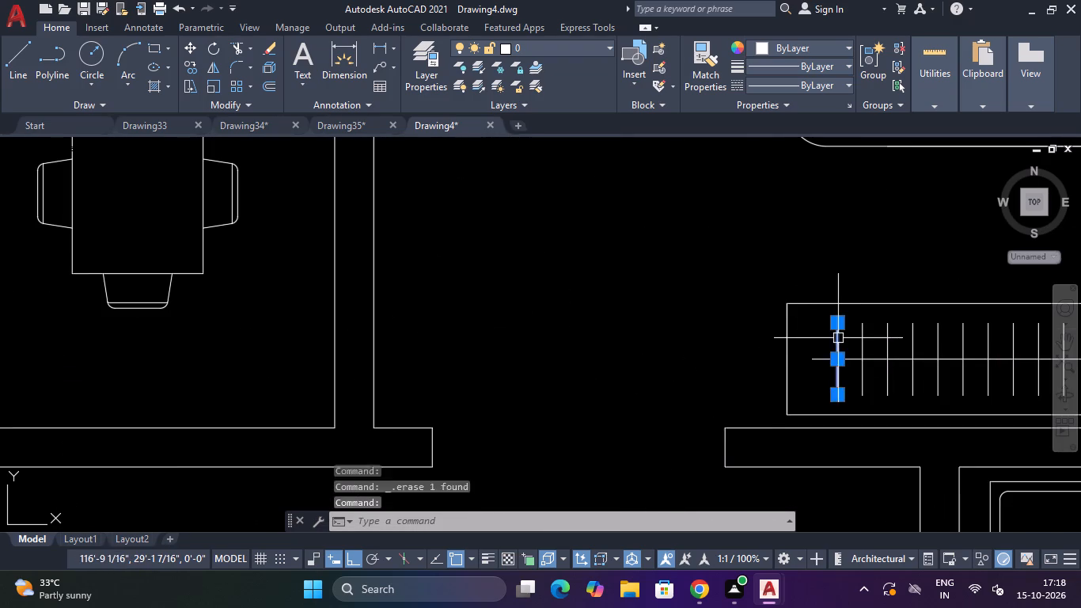
key("Delete")
scroll(838, 338, "down", 4)
key("Escape")
key("Escape")
key("Escape")
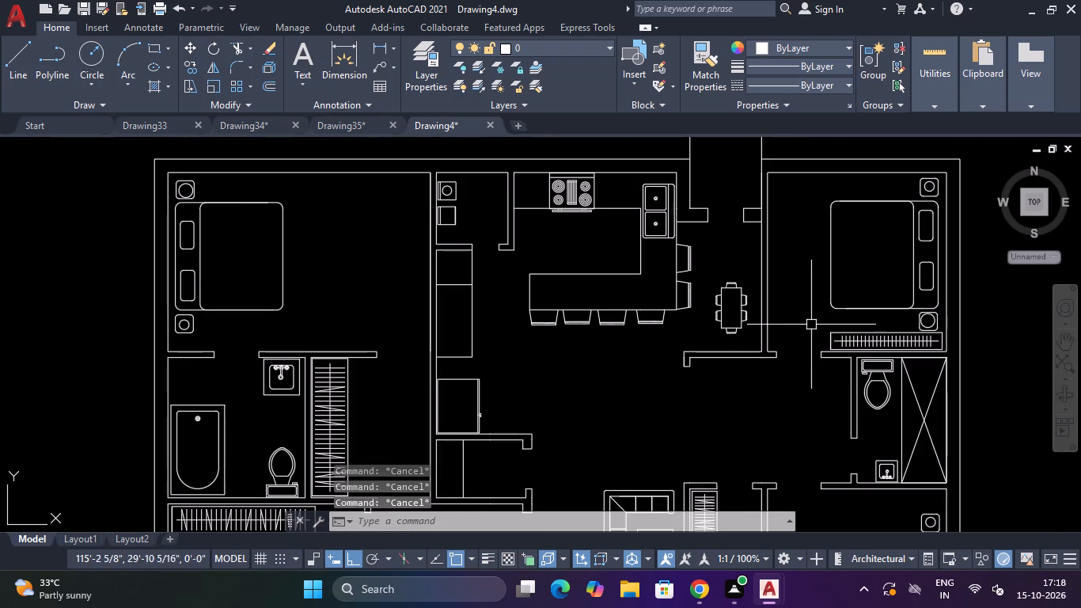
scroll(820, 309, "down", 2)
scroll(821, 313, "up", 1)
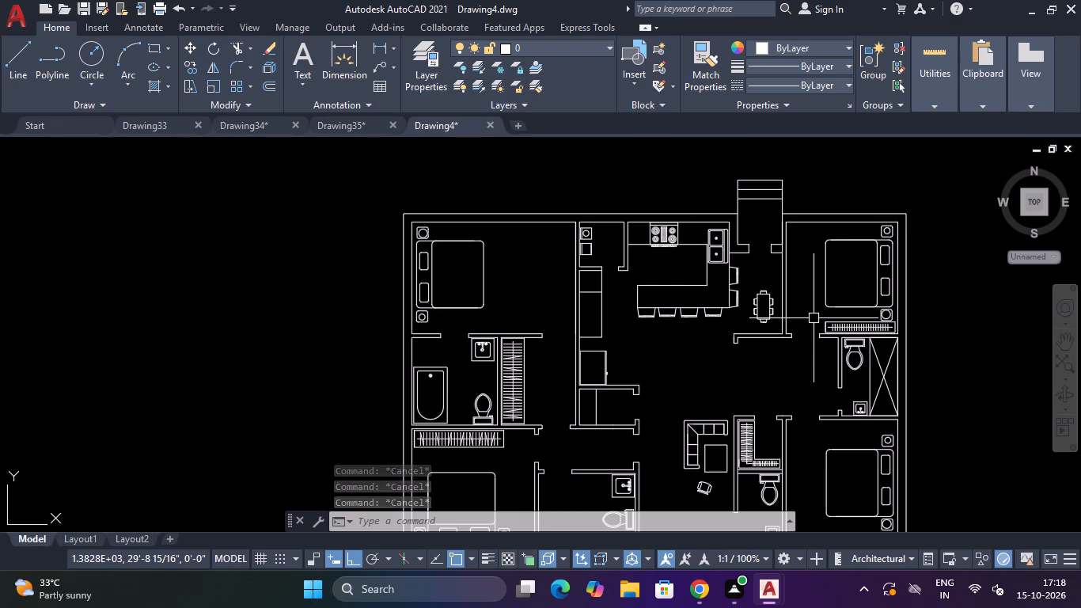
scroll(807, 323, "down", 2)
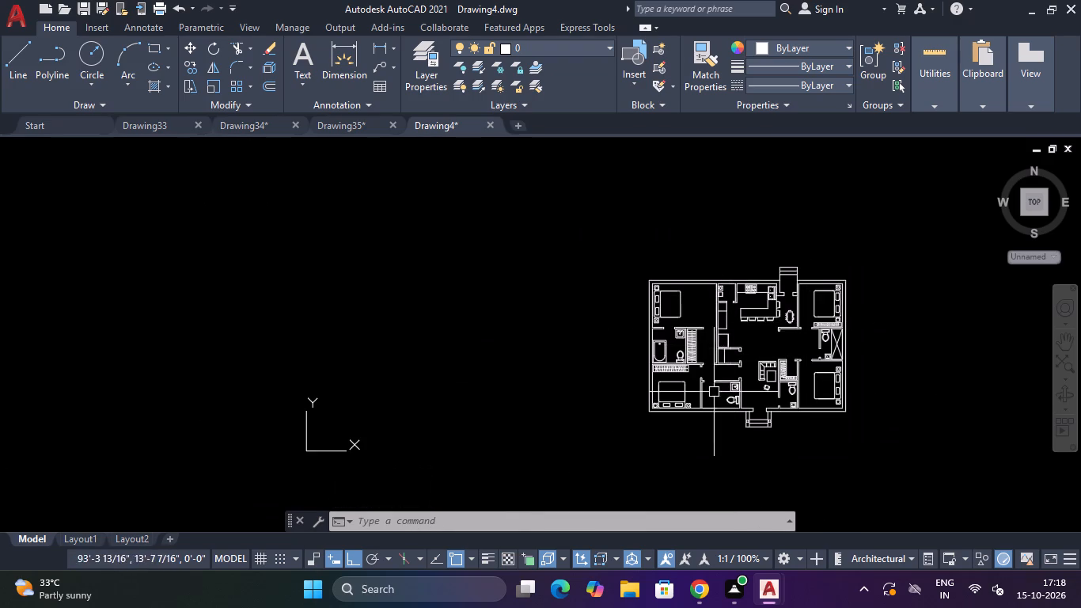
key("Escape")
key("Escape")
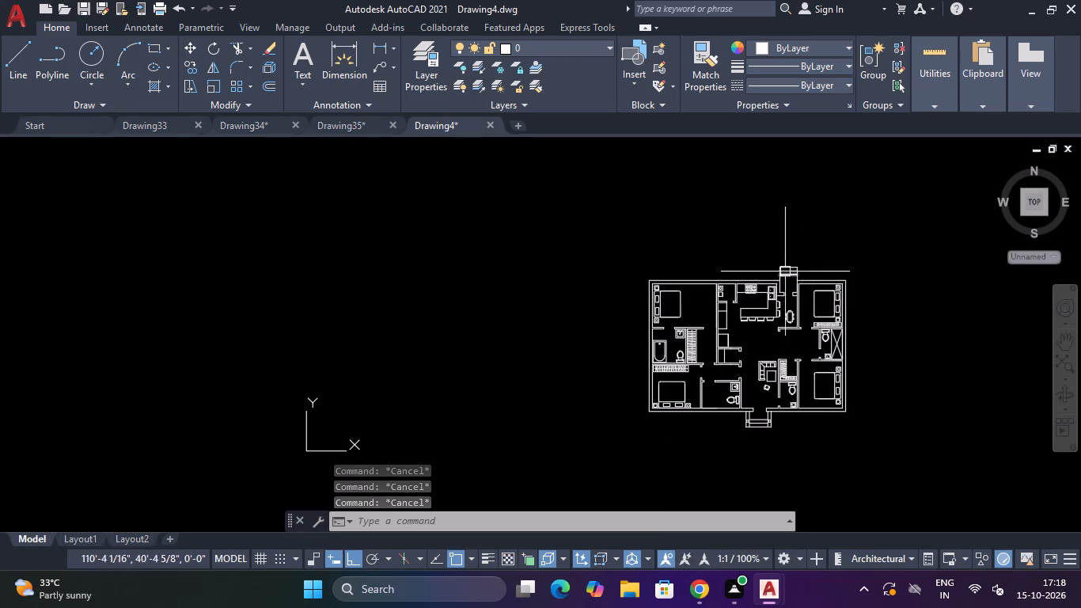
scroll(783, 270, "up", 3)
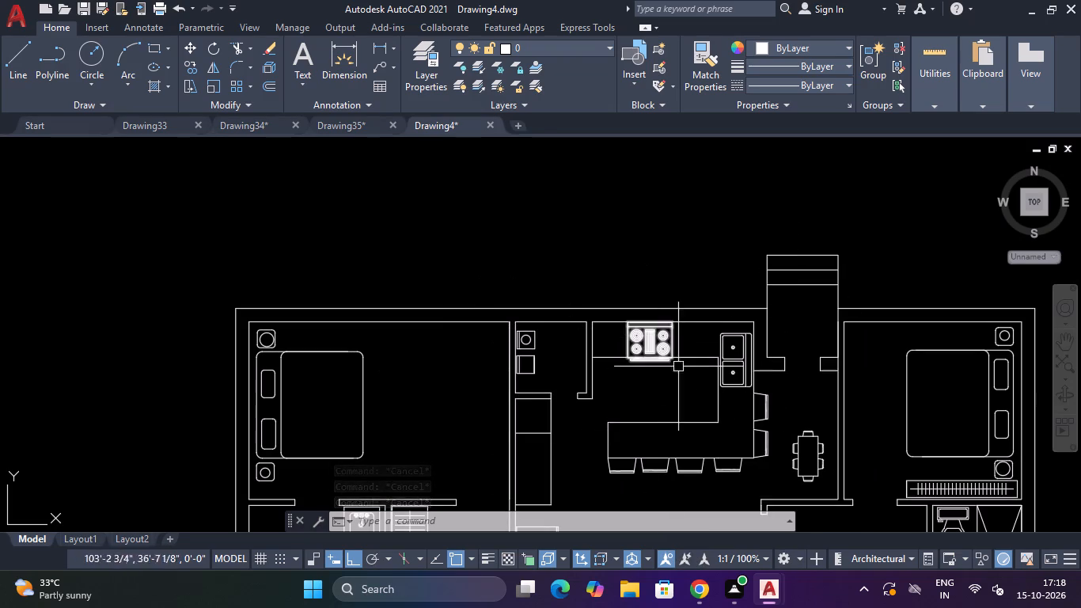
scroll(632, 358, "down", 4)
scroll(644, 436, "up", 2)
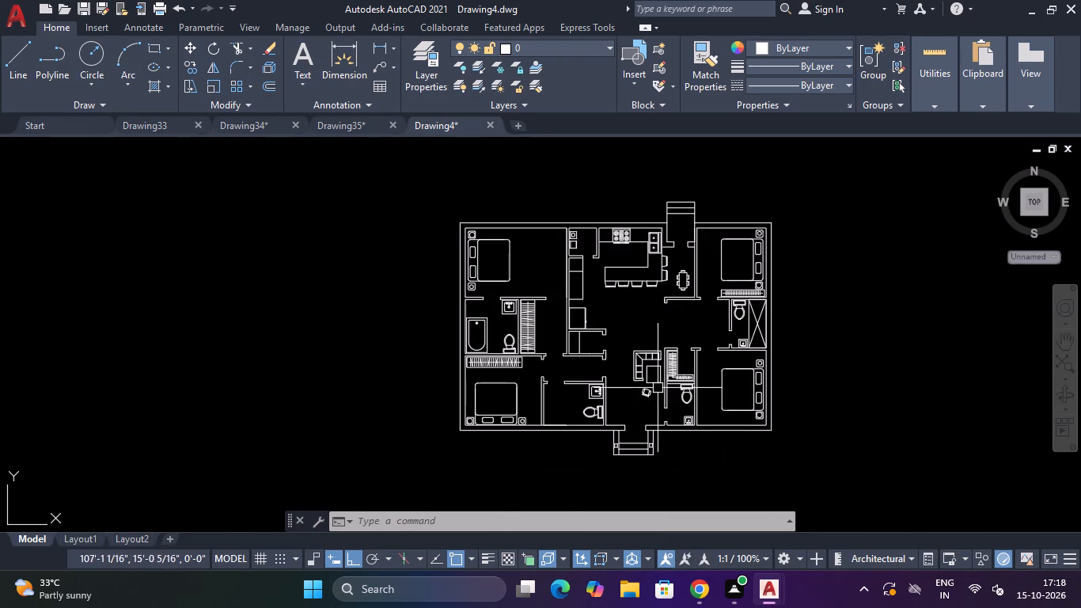
Trim the wall line pieces crossing both ends of the partition between the L-shaped wardrobe and the toilet below it.
scroll(661, 379, "up", 3)
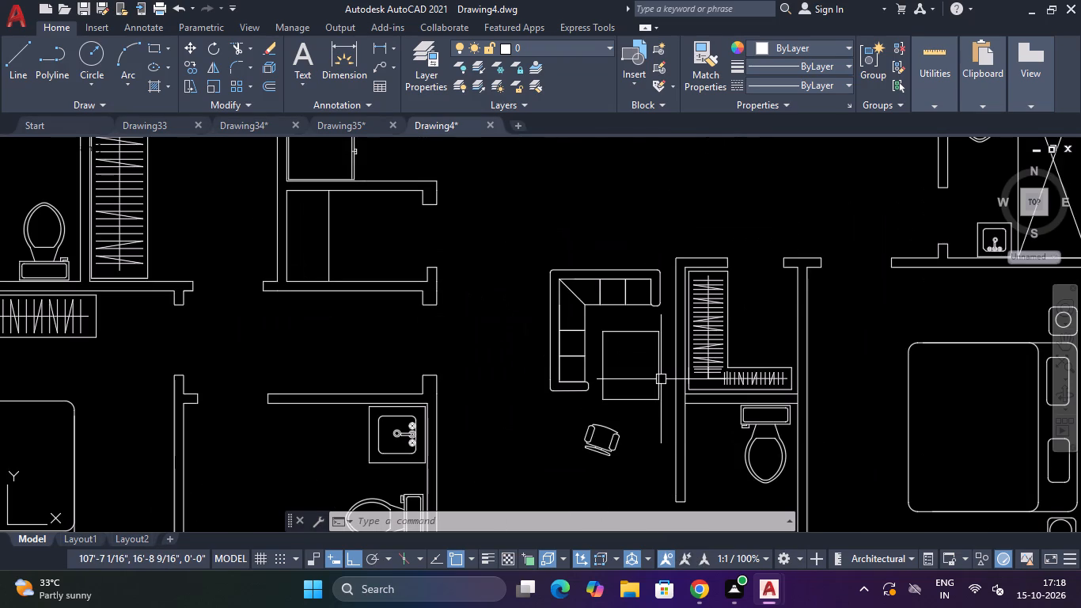
type("TR")
key("space")
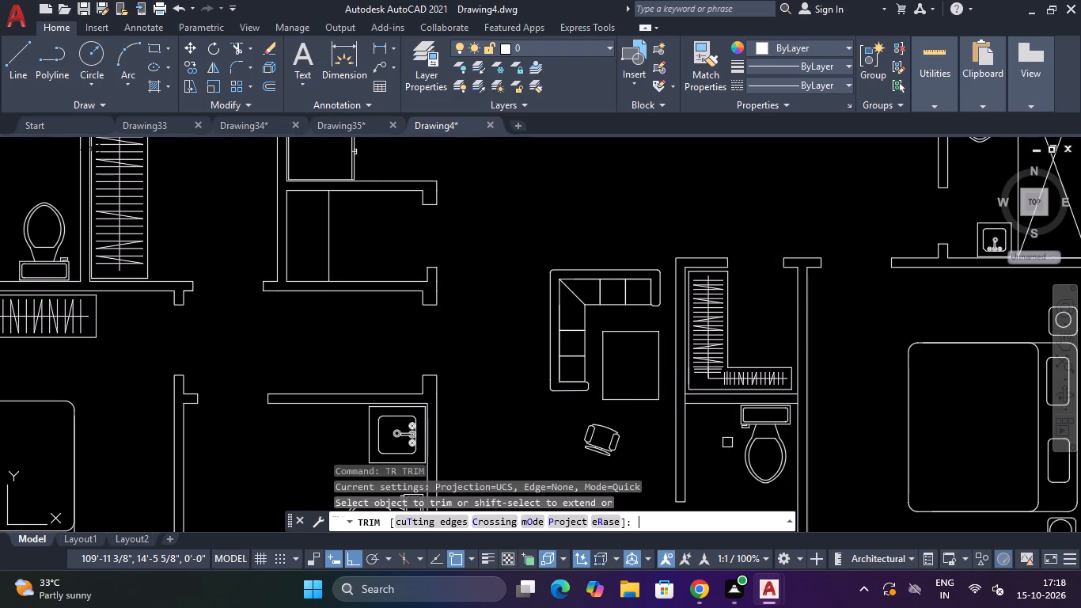
scroll(696, 397, "up", 4)
left_click(660, 399)
left_click(611, 405)
scroll(636, 397, "down", 4)
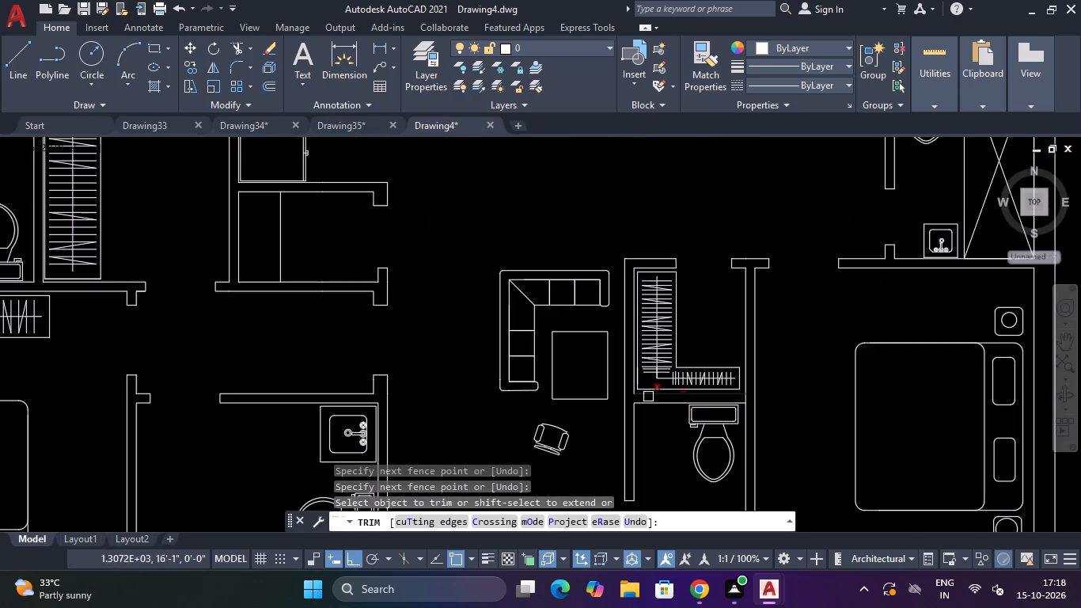
scroll(753, 405, "up", 3)
left_click(730, 389)
left_click(702, 386)
scroll(702, 384, "down", 2)
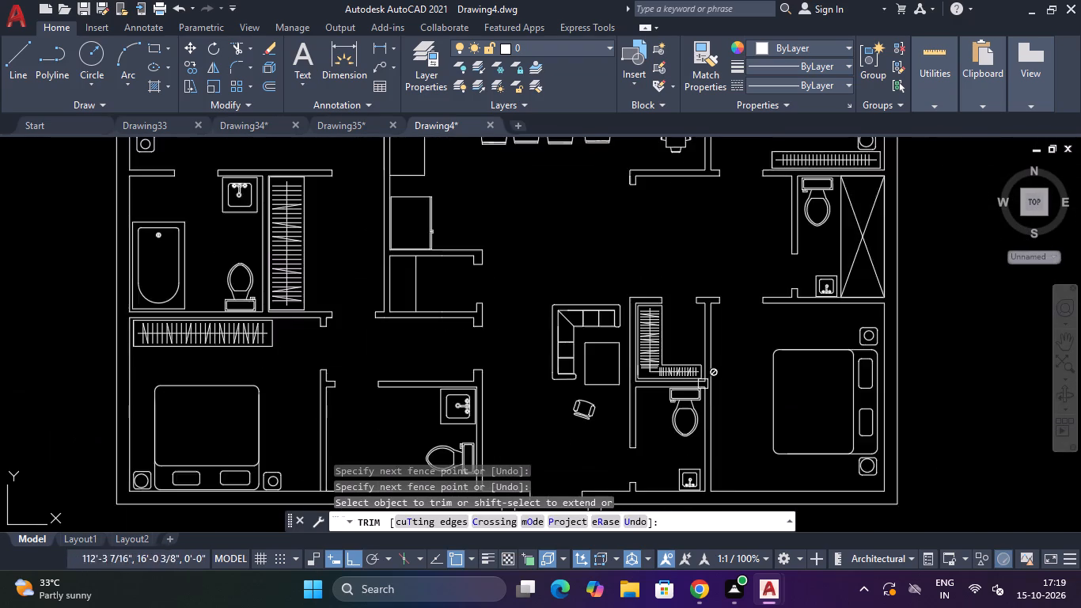
Trim the leftover line where the partition between the lower-left bedroom and its adjacent bathroom meets the bottom exterior wall.
scroll(704, 384, "down", 5)
scroll(737, 356, "up", 4)
scroll(814, 360, "down", 4)
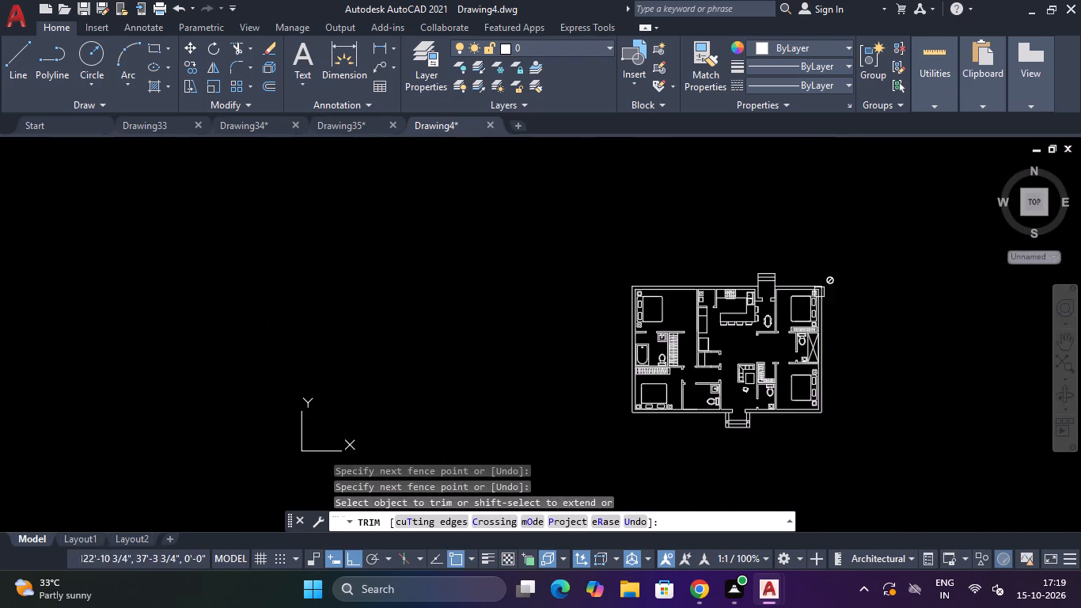
scroll(819, 283, "up", 3)
scroll(619, 314, "down", 2)
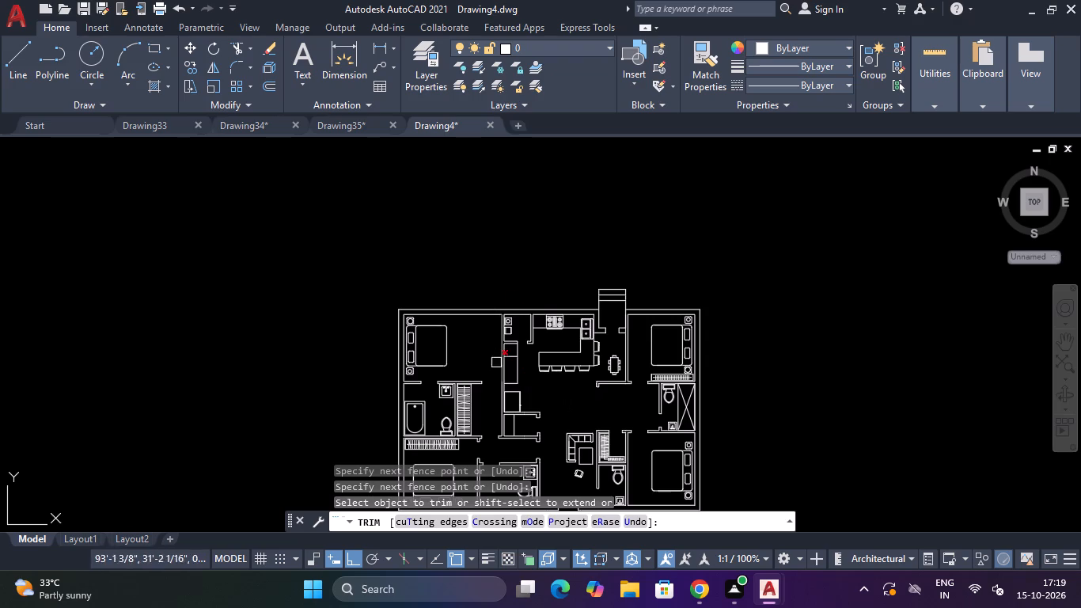
scroll(476, 451, "up", 3)
scroll(627, 317, "down", 1)
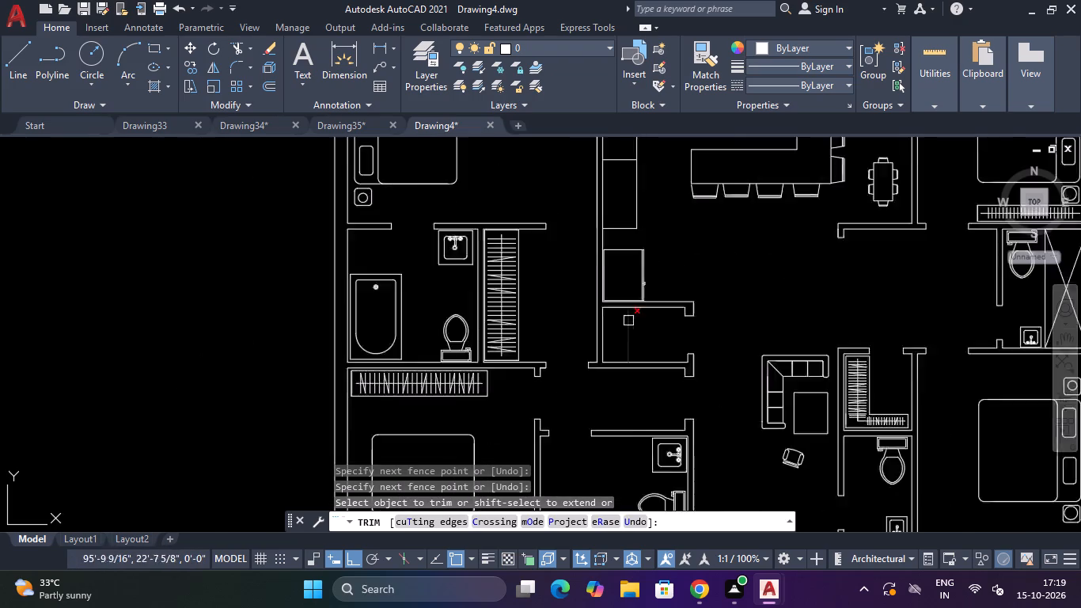
scroll(628, 321, "down", 1)
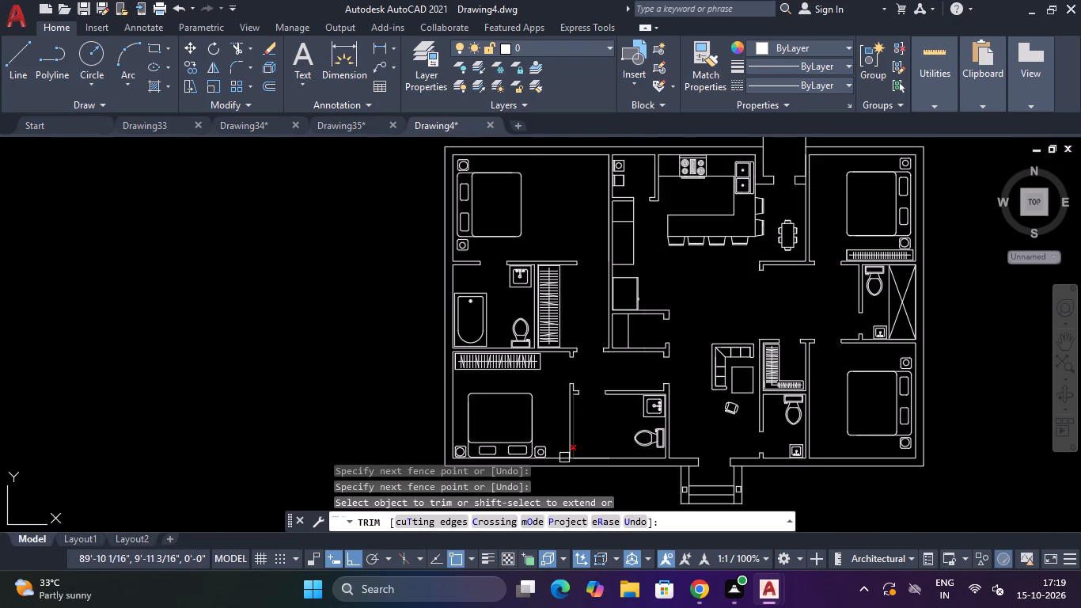
scroll(563, 458, "up", 3)
left_click(601, 458)
scroll(601, 454, "down", 5)
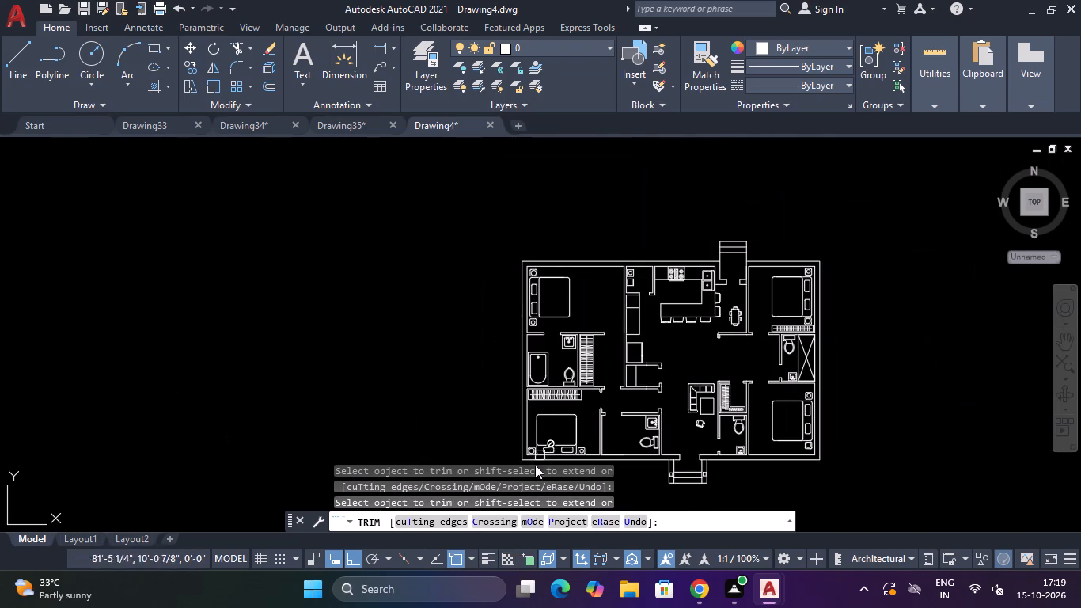
key("Escape")
key("Escape")
scroll(281, 347, "down", 2)
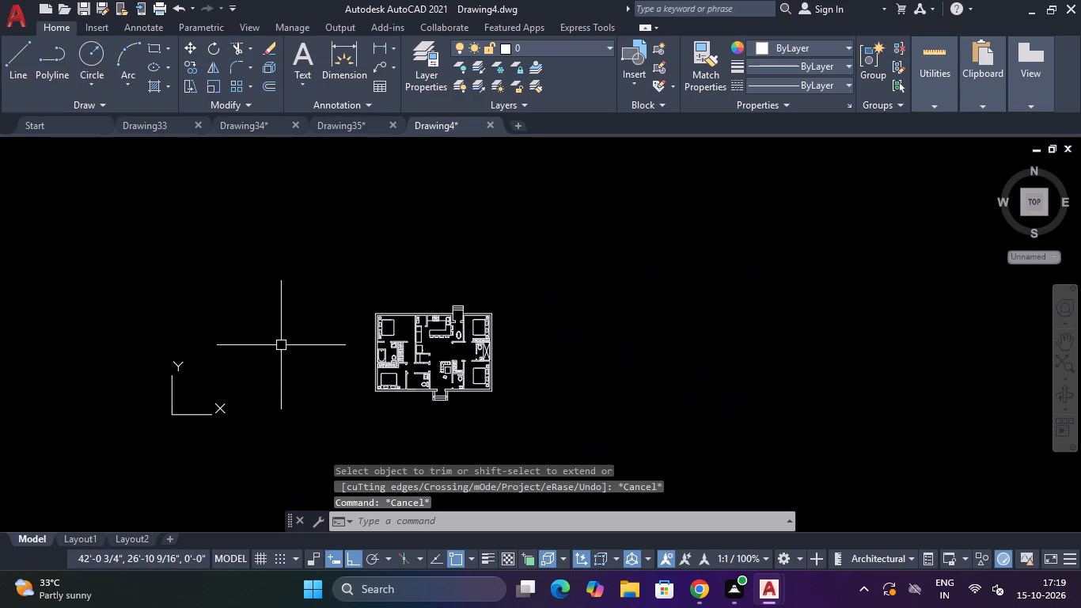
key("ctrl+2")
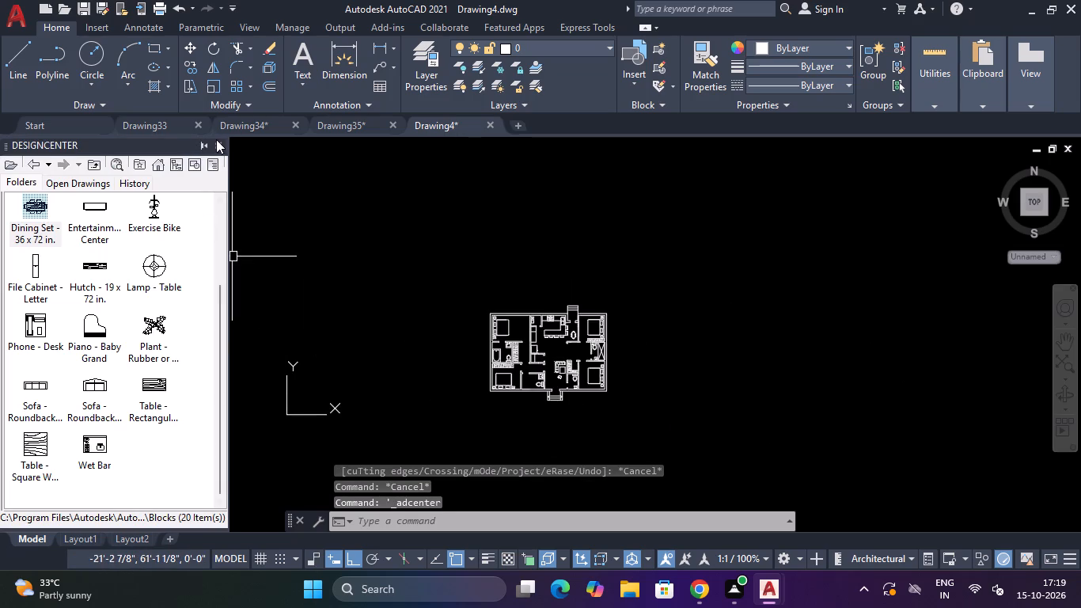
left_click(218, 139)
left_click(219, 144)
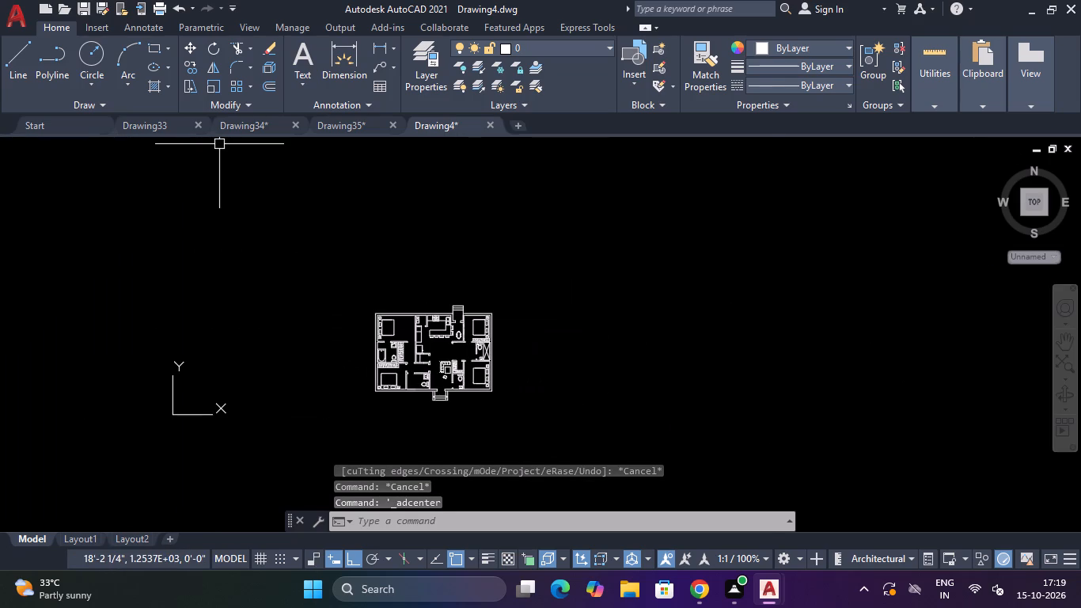
Insert four Door - Imperial blocks from the architectural tool palette in the empty space above and left of the floor plan.
key("ctrl+3")
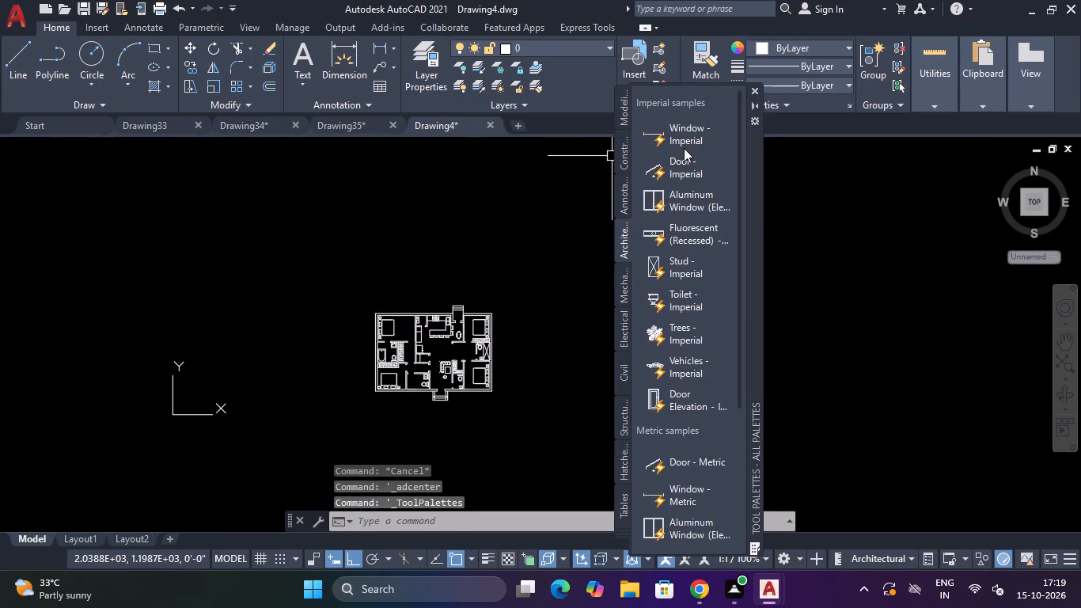
left_click(684, 159)
left_click(323, 241)
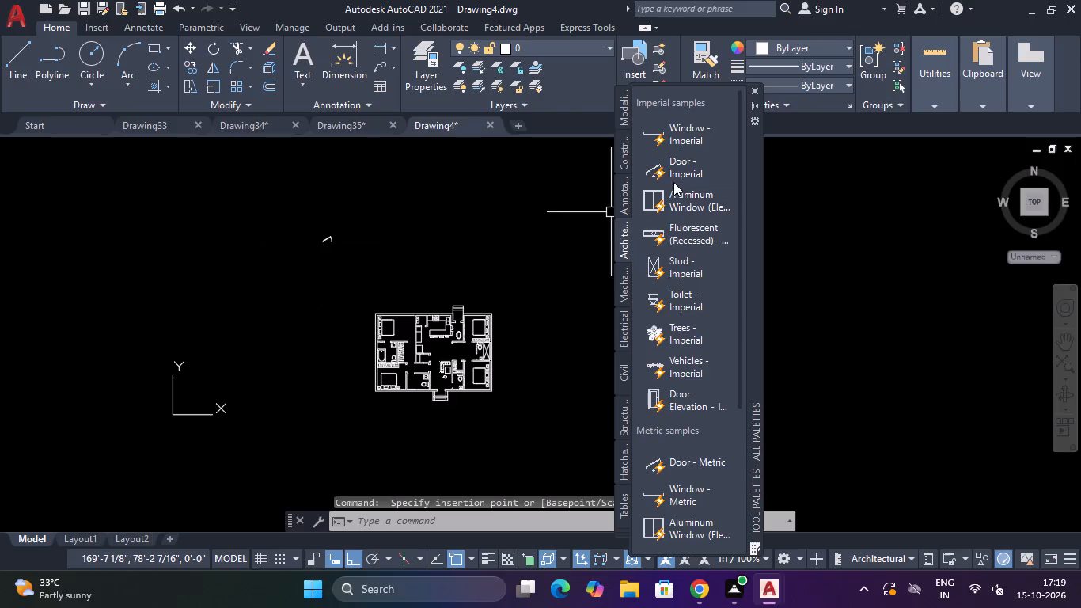
left_click_drag(677, 168, 659, 177)
scroll(302, 246, "up", 3)
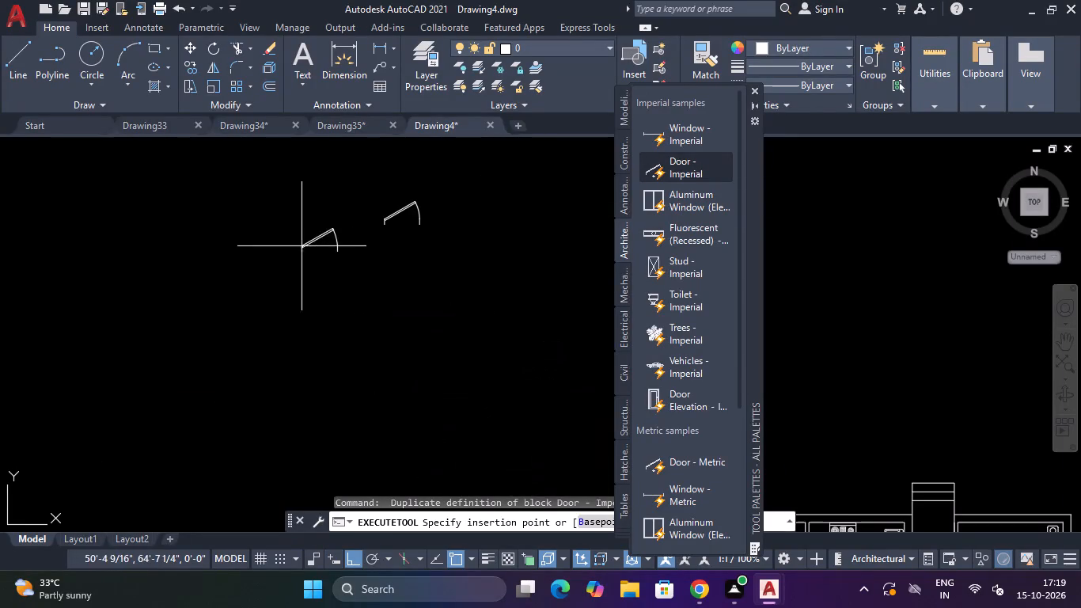
left_click(313, 237)
left_click(677, 158)
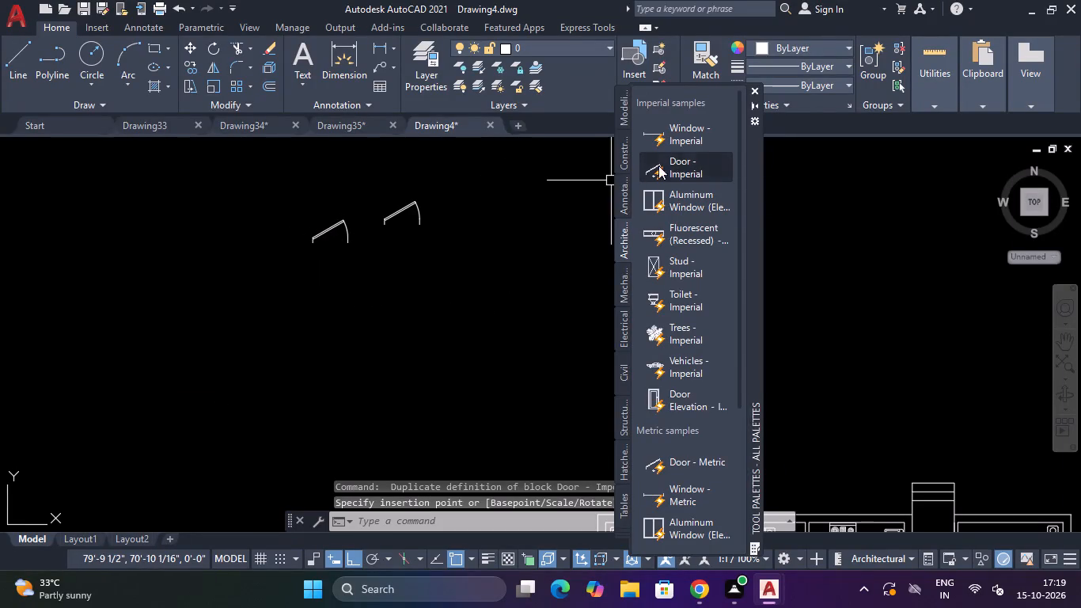
left_click(257, 264)
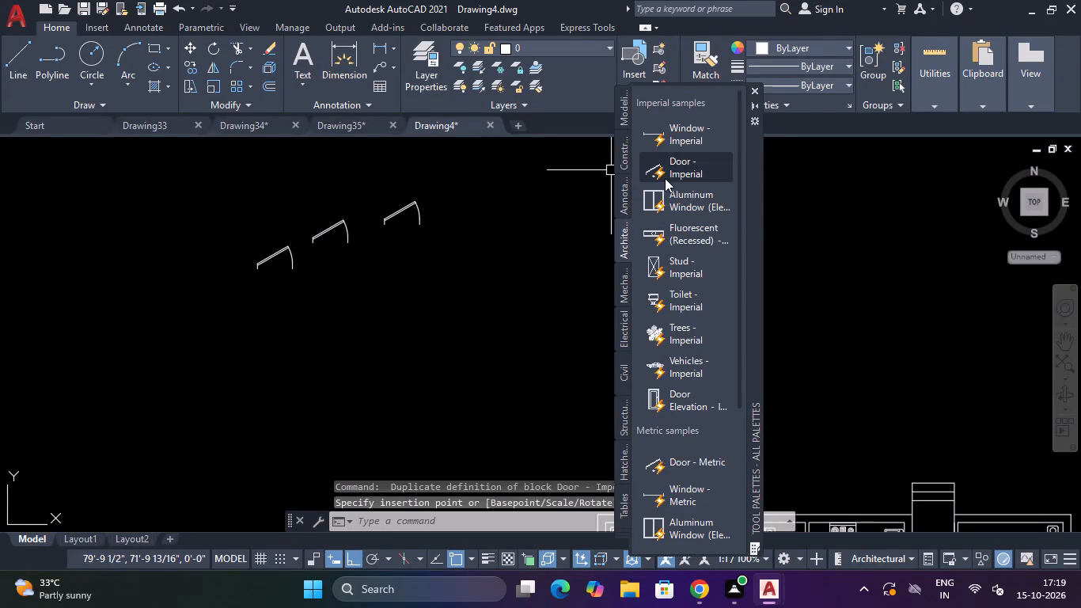
left_click(677, 175)
left_click(209, 300)
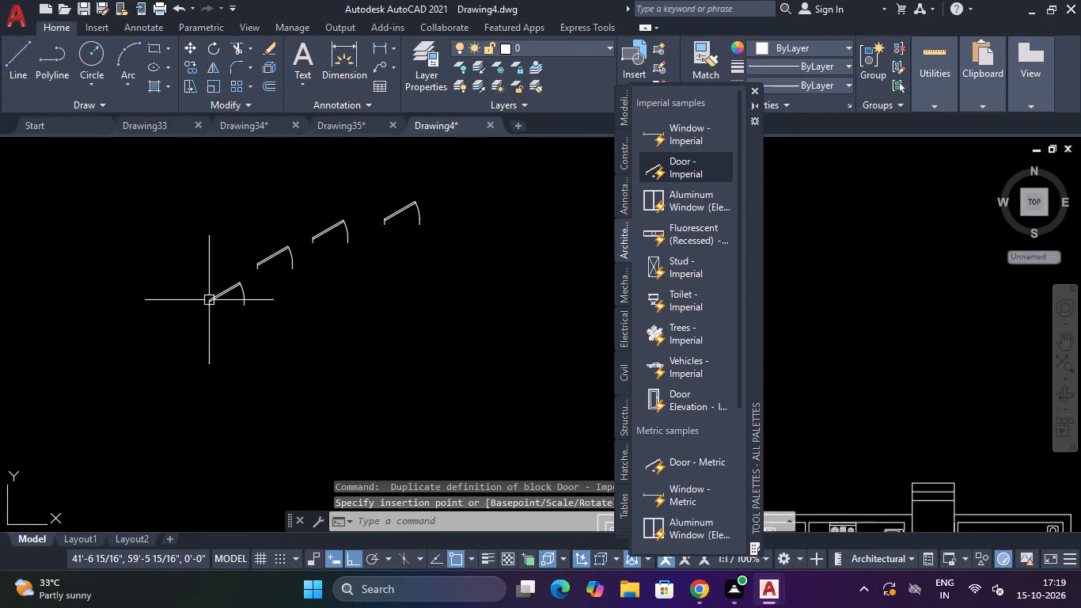
key("Escape")
key("Escape")
left_click(757, 89)
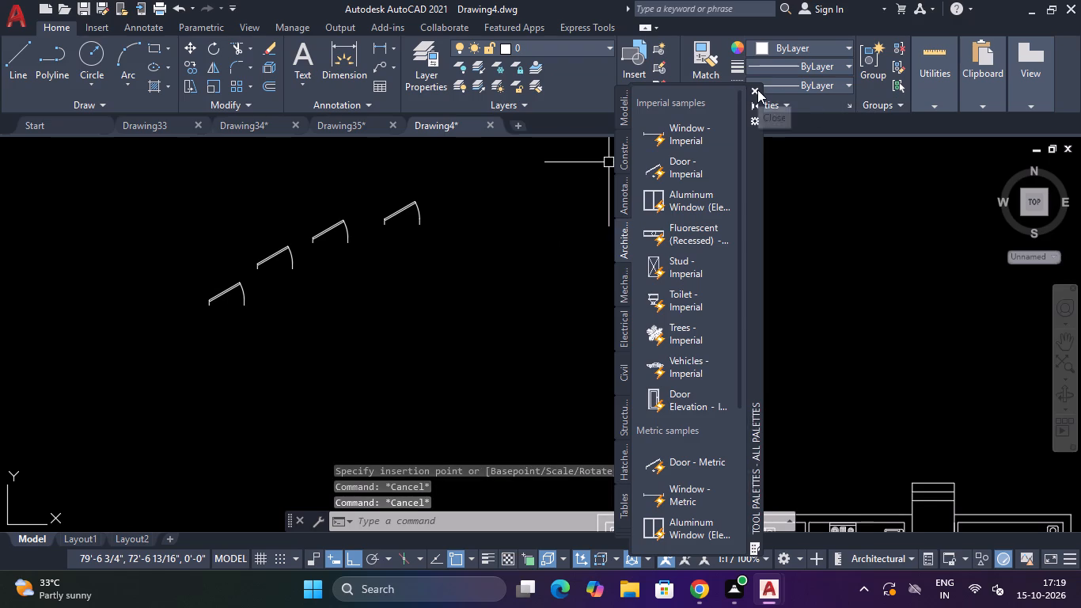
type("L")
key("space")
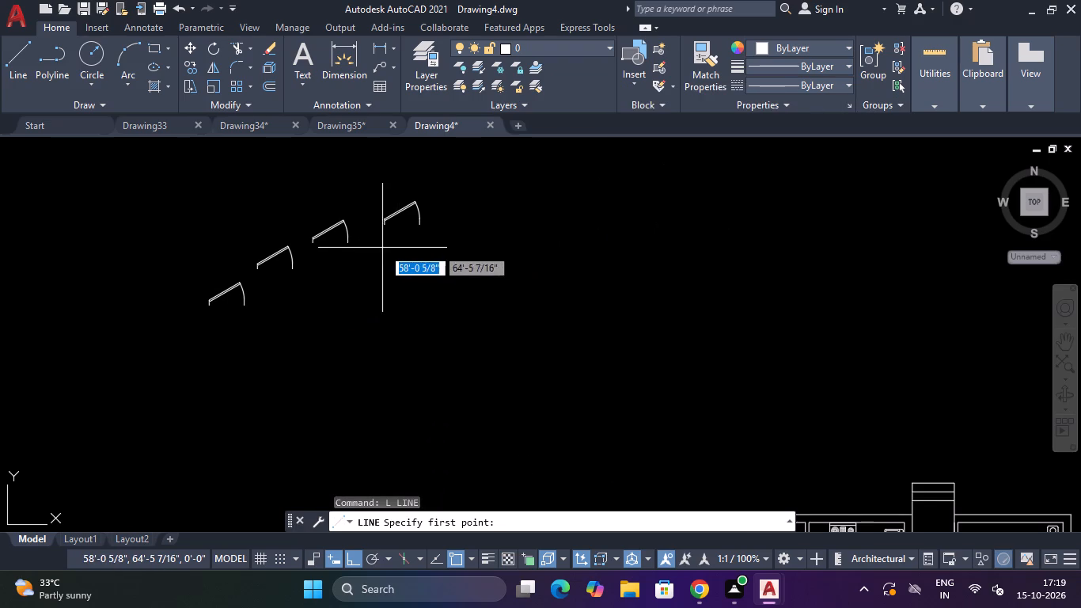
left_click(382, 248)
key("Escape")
Measure the widths of the door openings throughout the floor plan with the quick Measure tool, including the two entrances.
scroll(544, 253, "down", 7)
scroll(589, 331, "up", 3)
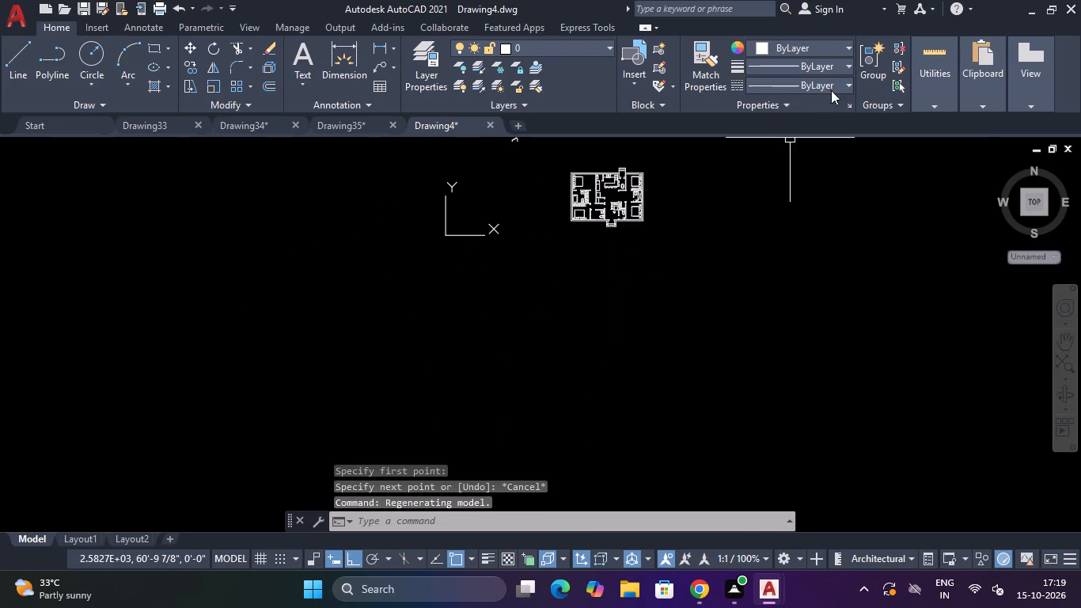
left_click(931, 125)
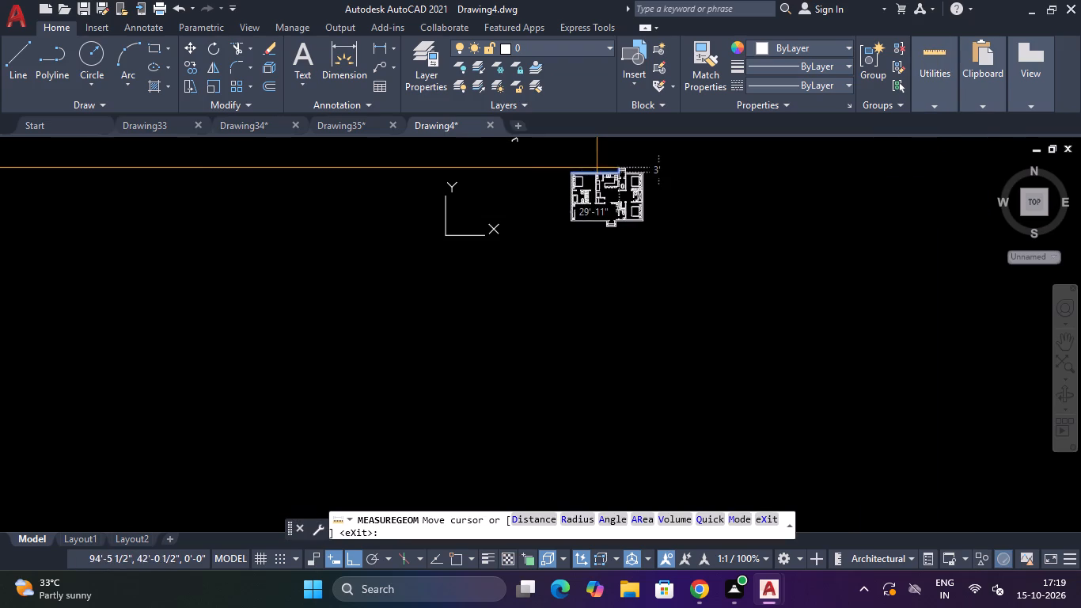
scroll(597, 168, "up", 4)
scroll(761, 212, "up", 2)
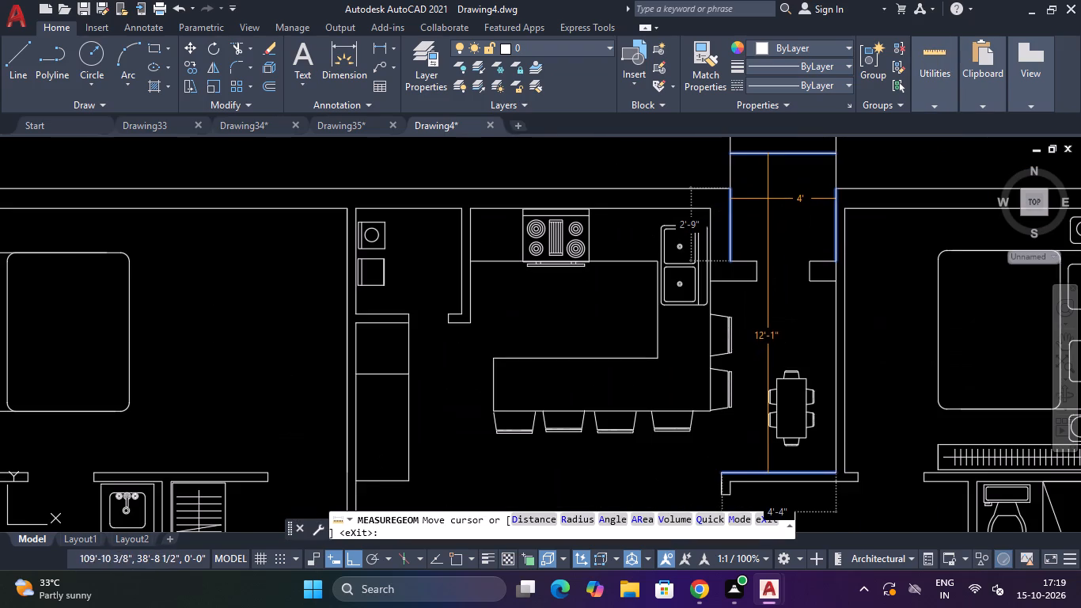
scroll(769, 199, "down", 6)
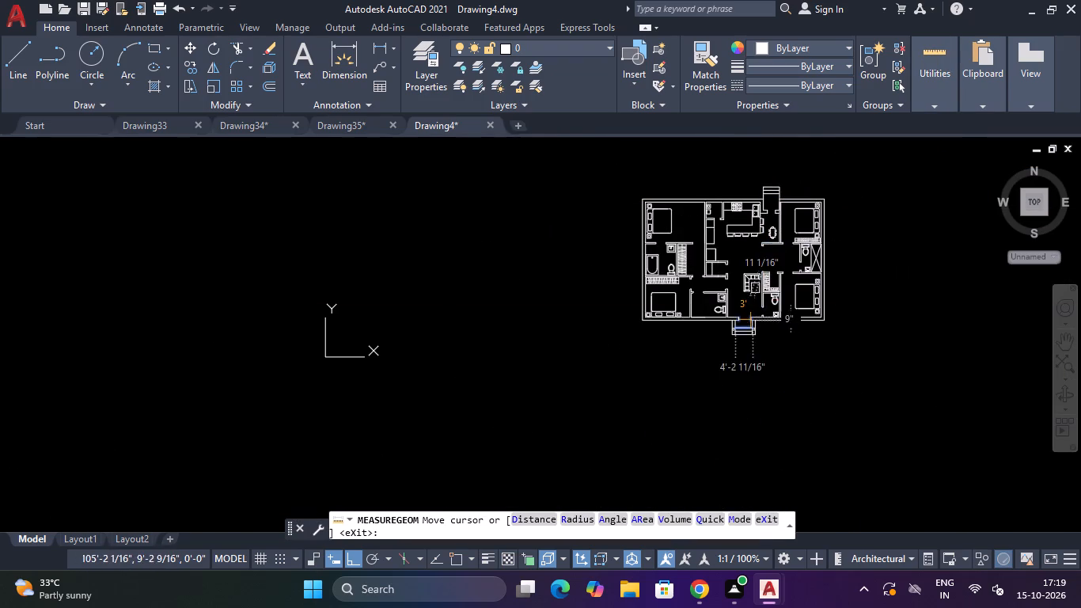
scroll(749, 321, "up", 3)
scroll(751, 309, "down", 4)
scroll(779, 225, "up", 4)
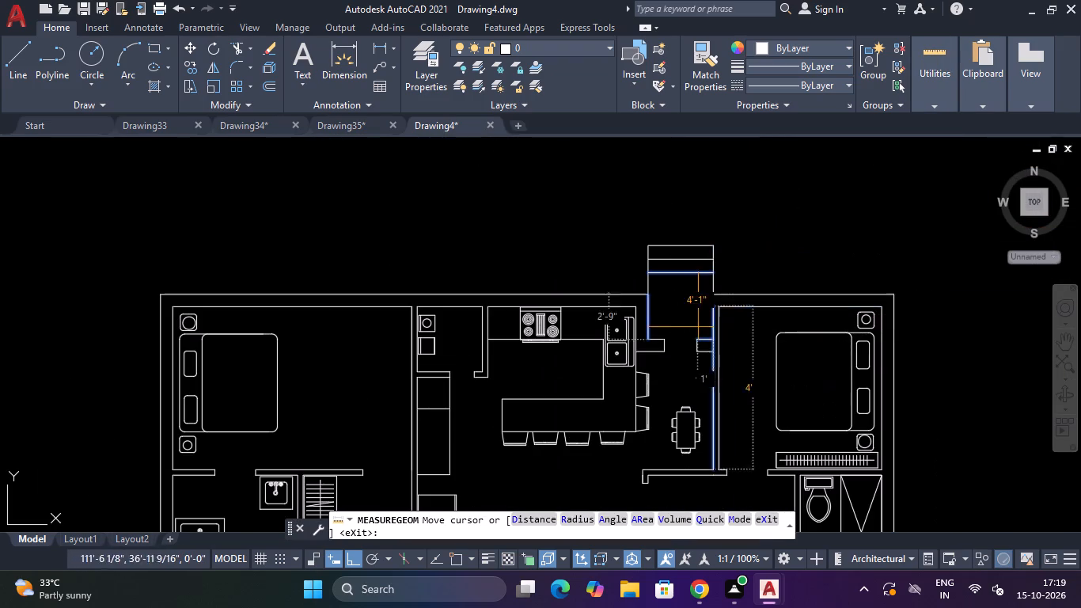
scroll(690, 301, "up", 3)
scroll(690, 299, "down", 7)
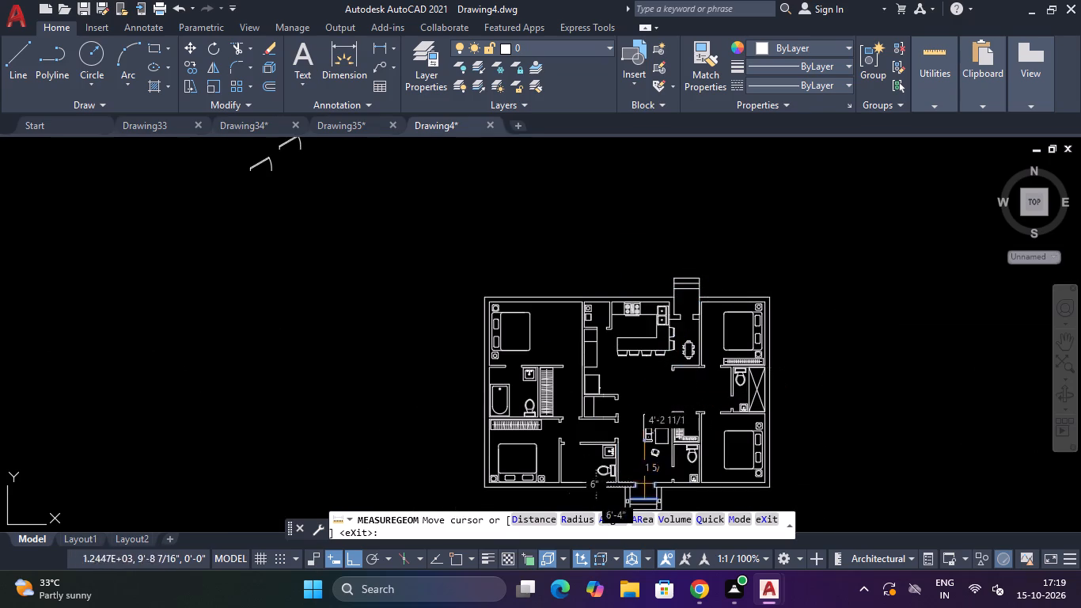
scroll(641, 506, "up", 5)
scroll(683, 310, "down", 4)
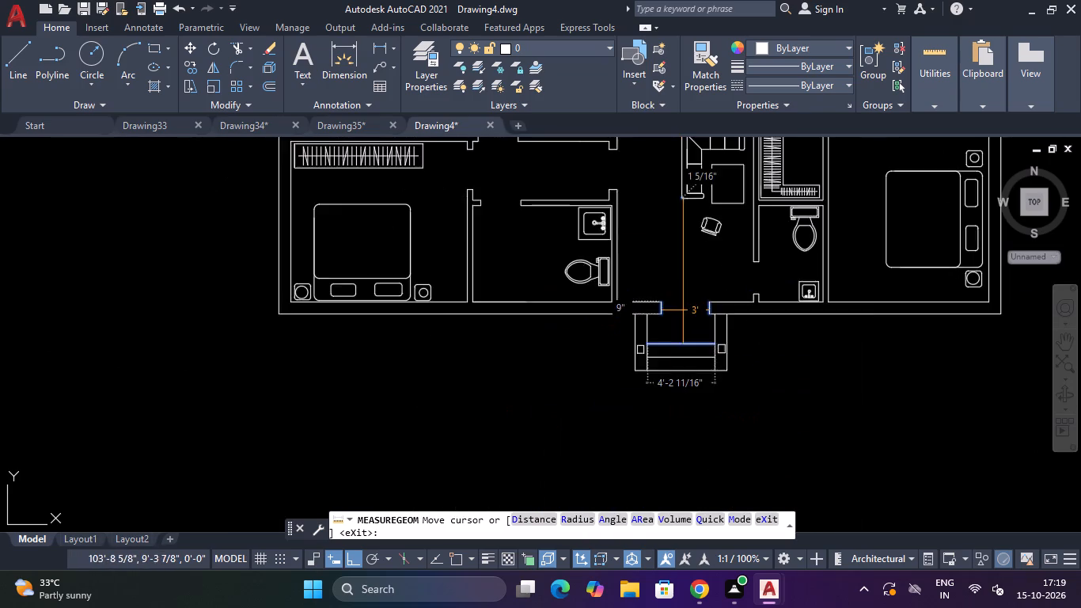
scroll(683, 310, "down", 5)
scroll(652, 270, "up", 4)
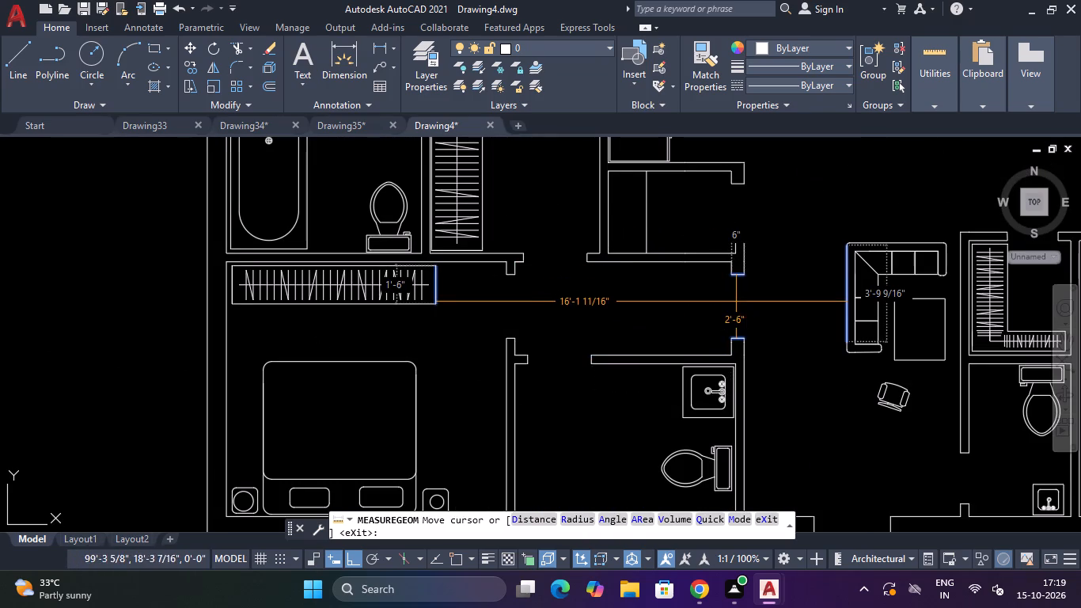
scroll(547, 357, "down", 5)
scroll(640, 340, "up", 3)
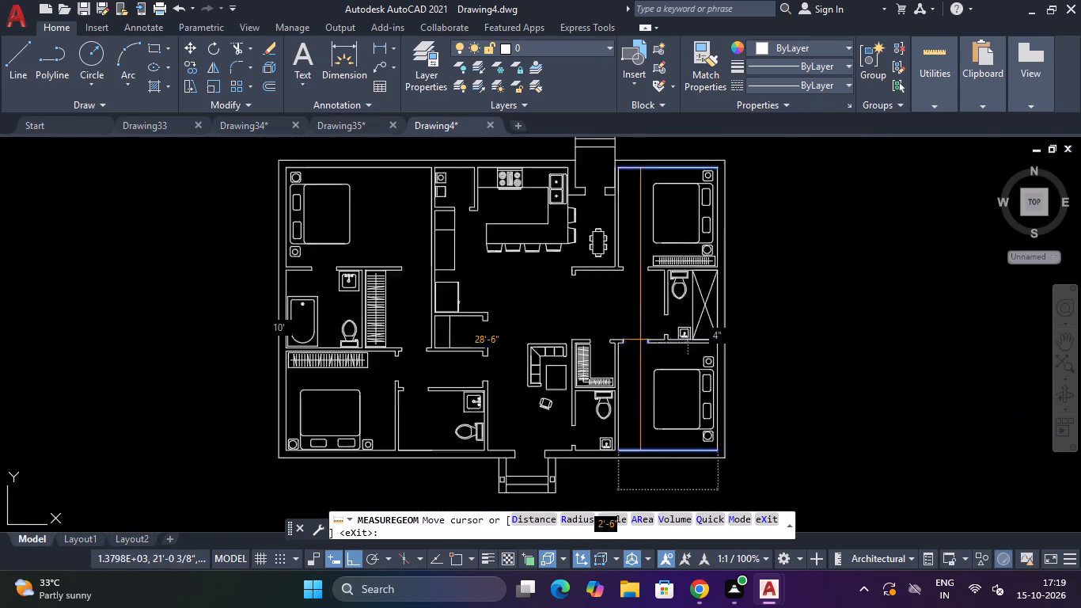
scroll(640, 340, "up", 2)
scroll(633, 352, "down", 5)
scroll(640, 333, "up", 5)
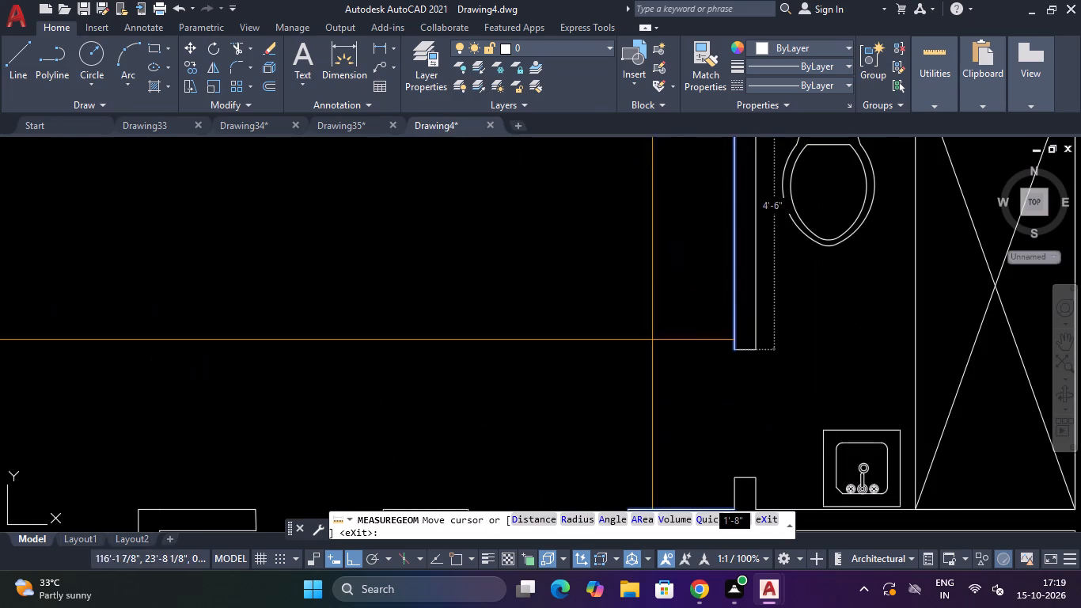
scroll(743, 389, "down", 5)
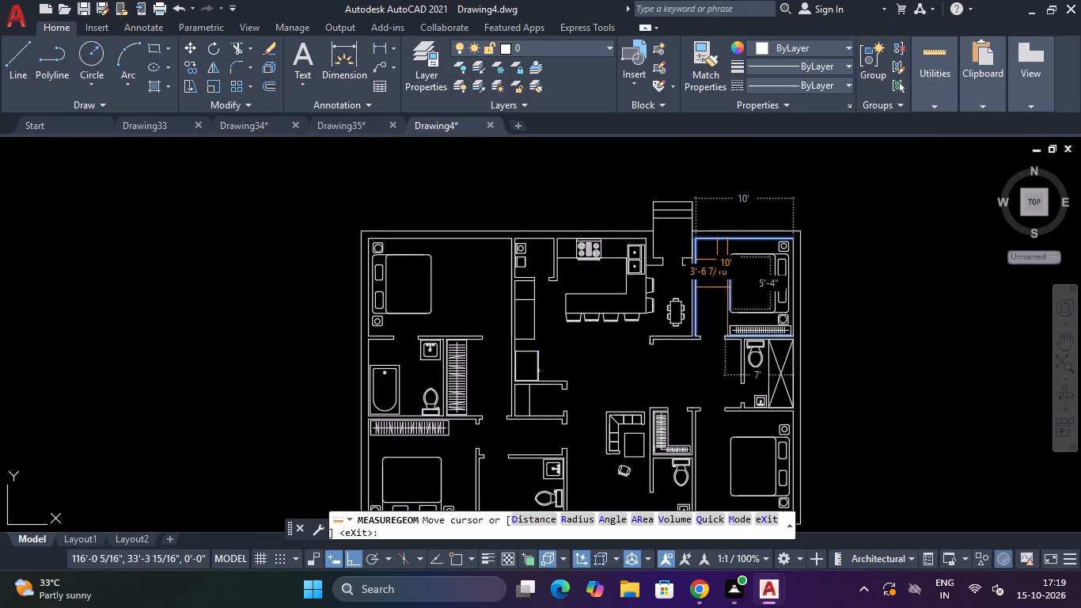
scroll(574, 415, "up", 3)
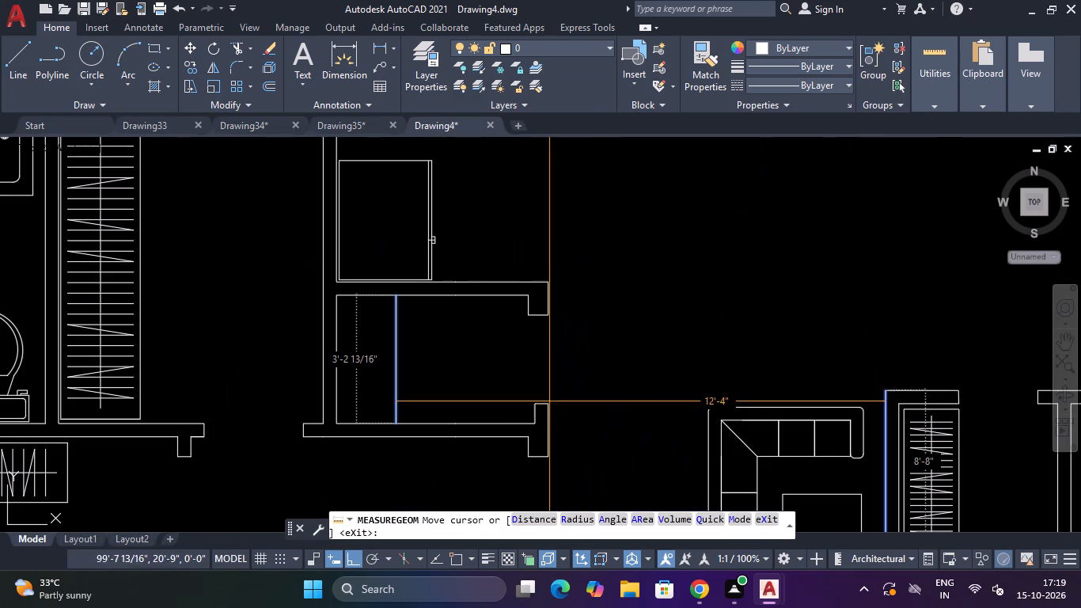
key("Escape")
Draw a 4' horizontal reference line just below the uppermost of the four door blocks.
scroll(538, 388, "down", 5)
scroll(371, 343, "down", 3)
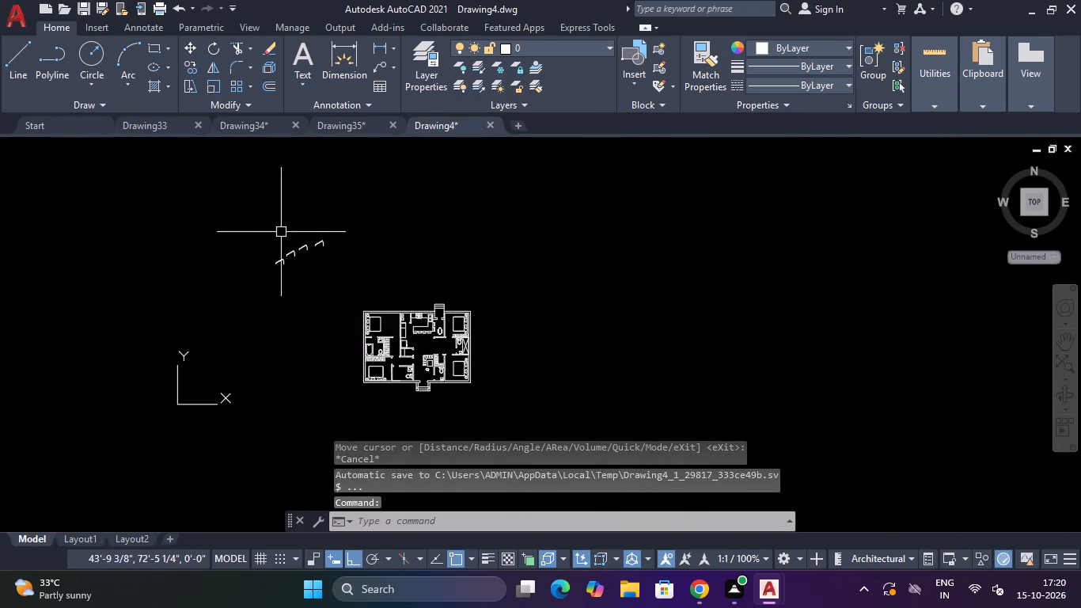
scroll(281, 232, "up", 3)
key("Escape")
key("Escape")
type("L")
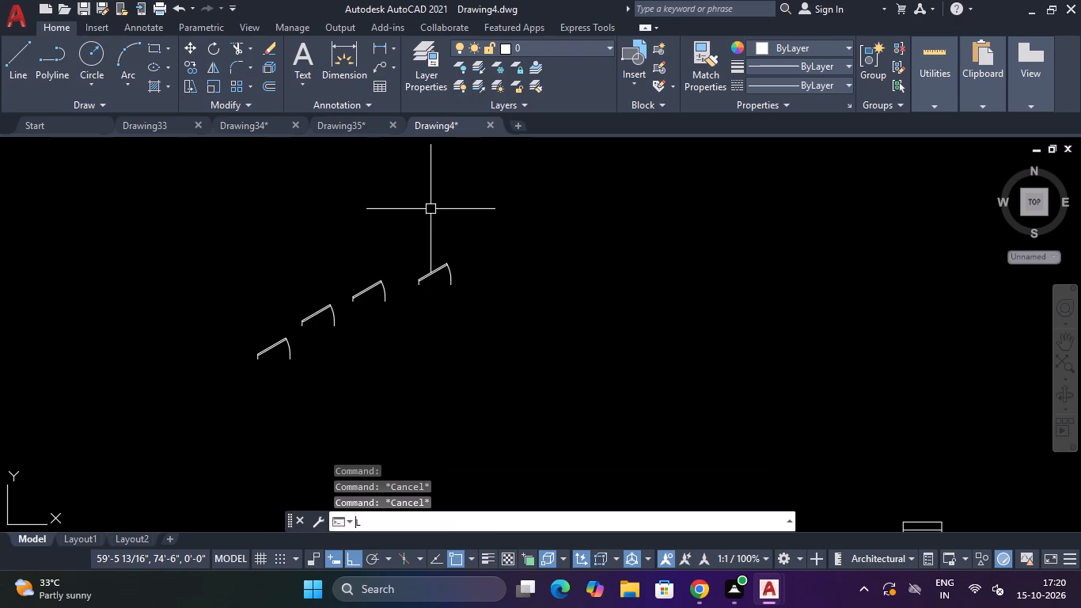
key("space")
left_click(469, 298)
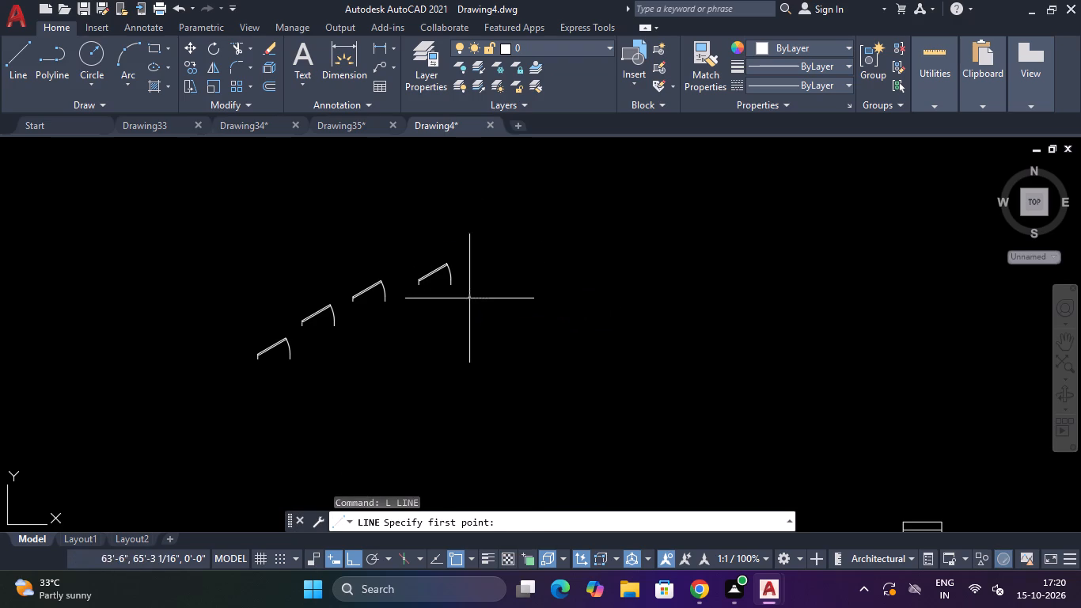
type("4'")
key("Return")
key("Escape")
Draw a 3' horizontal reference line below the second door block from the top of the row.
type("L")
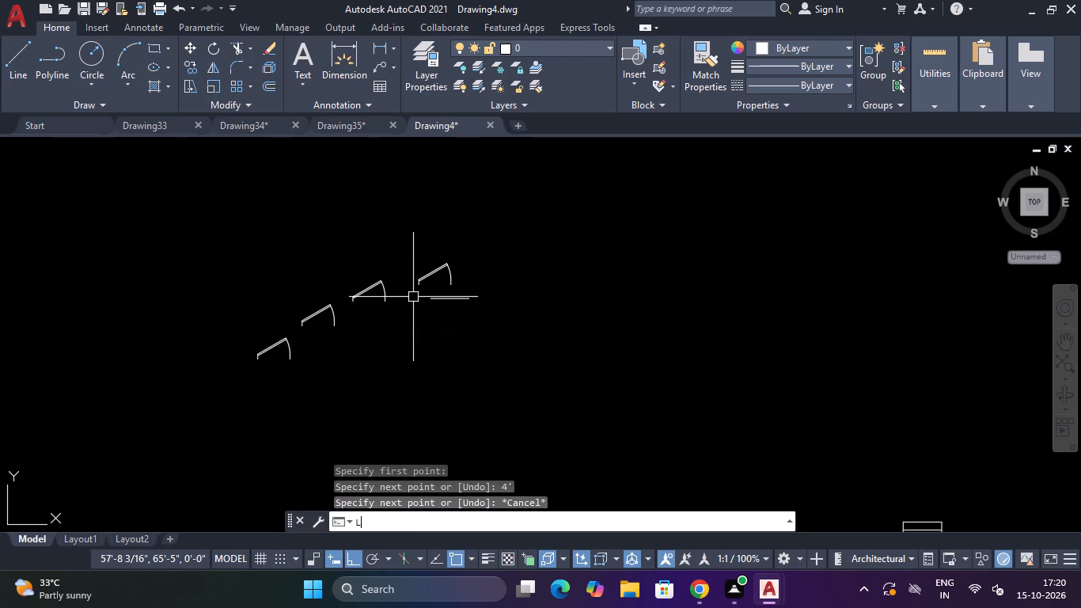
key("space")
left_click(396, 312)
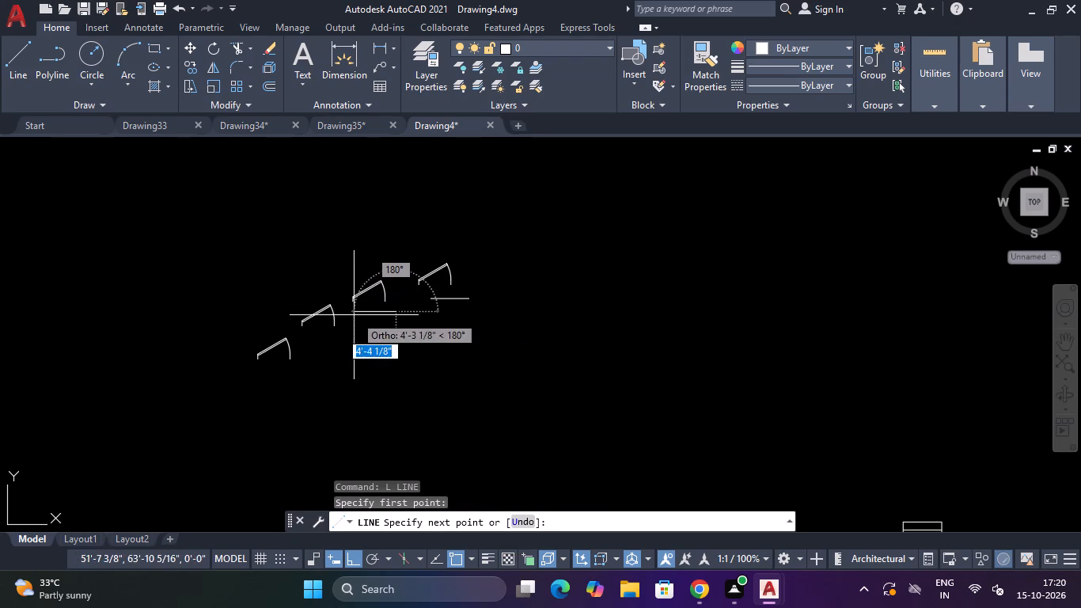
type("3'")
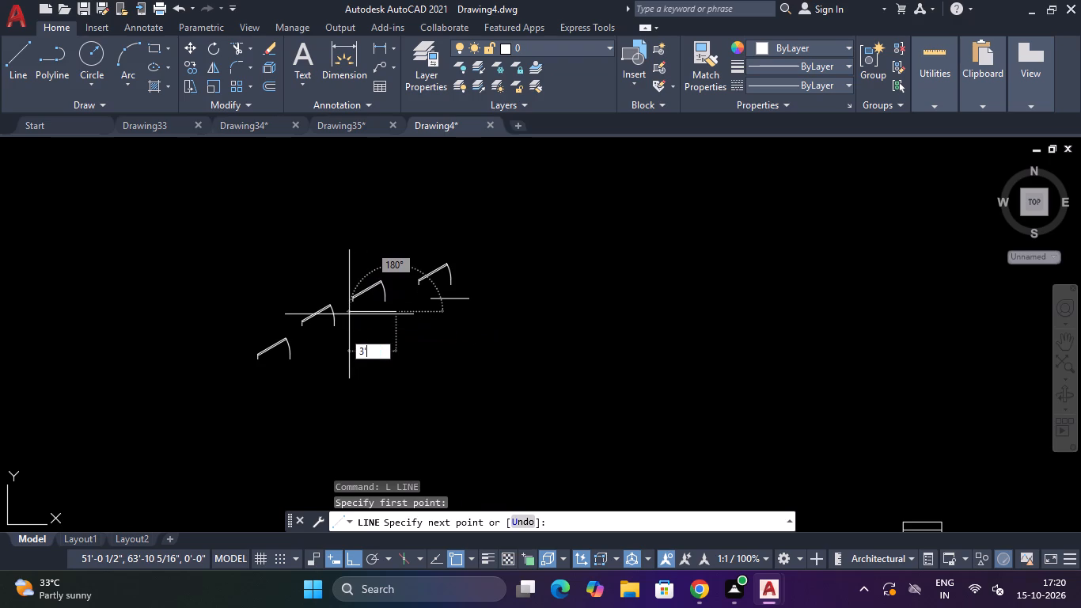
key("Return")
key("Escape")
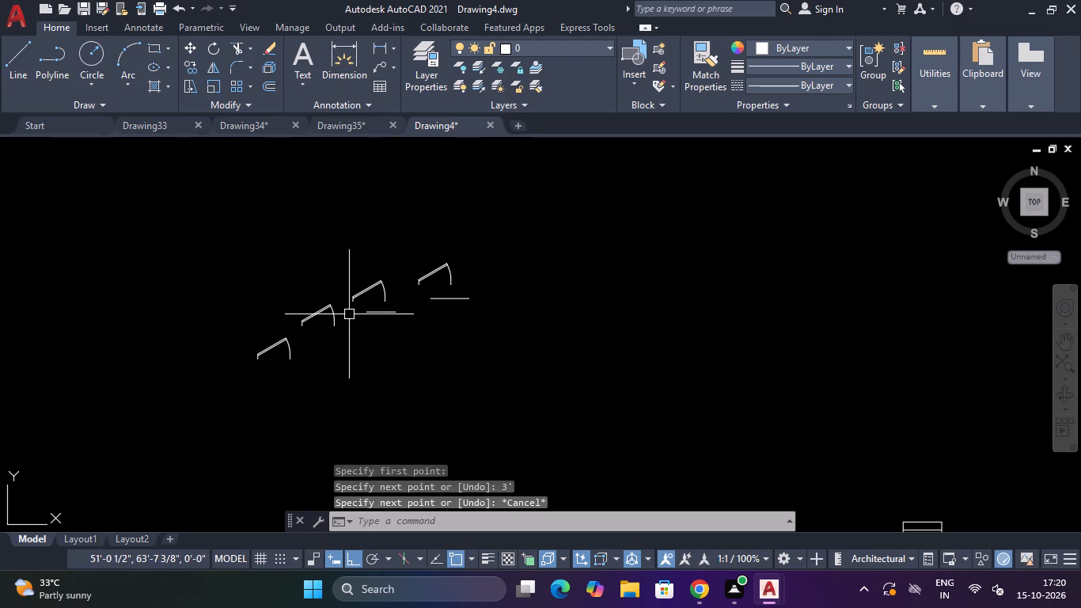
Draw a 2'6" horizontal reference line below the third door block from the top of the row.
type("L")
key("space")
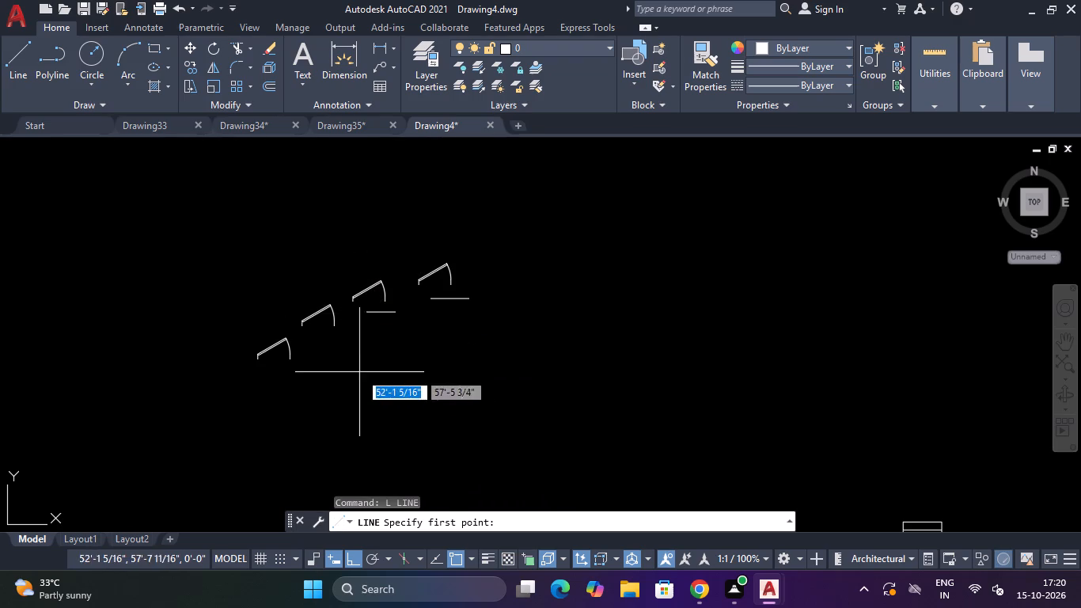
scroll(337, 336, "up", 2)
left_click(337, 336)
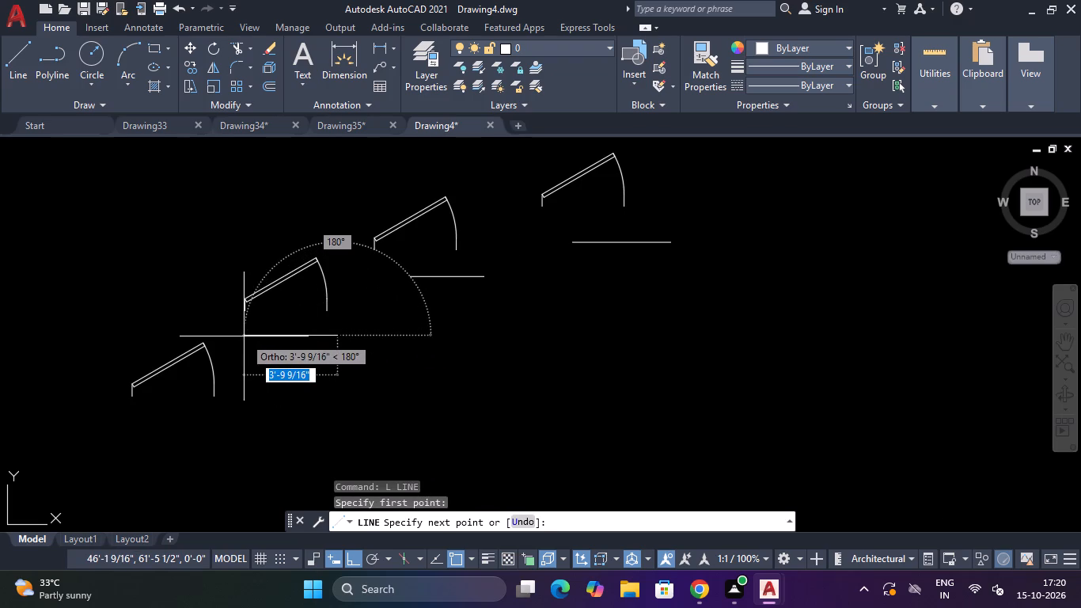
type("2'6\"")
key("Return")
key("Escape")
Draw a 2' horizontal reference line below the lowest door block in the row.
scroll(256, 342, "down", 3)
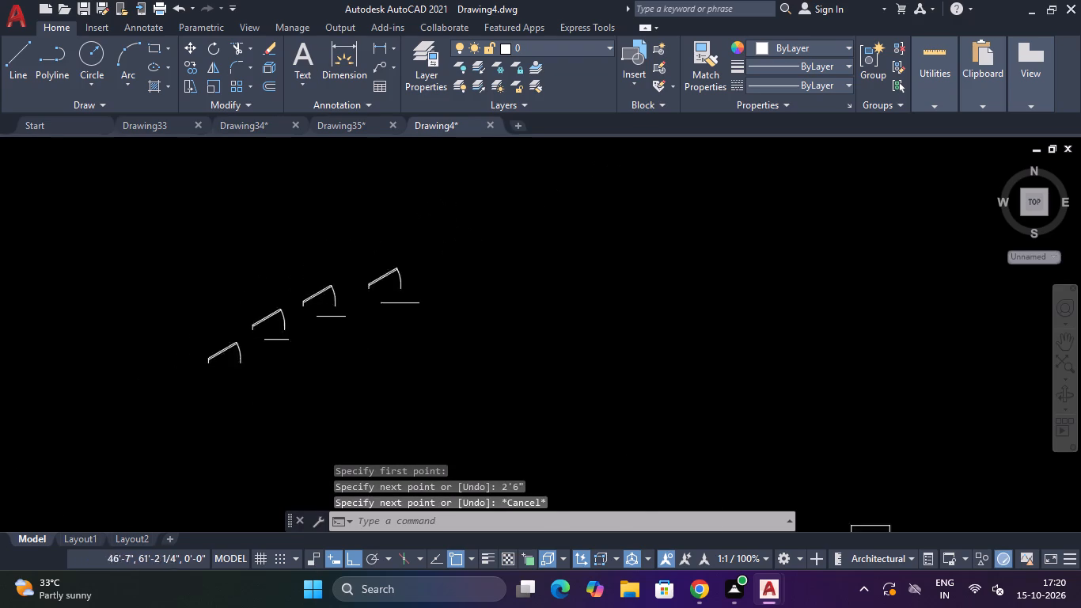
scroll(243, 382, "up", 2)
type("L")
key("space")
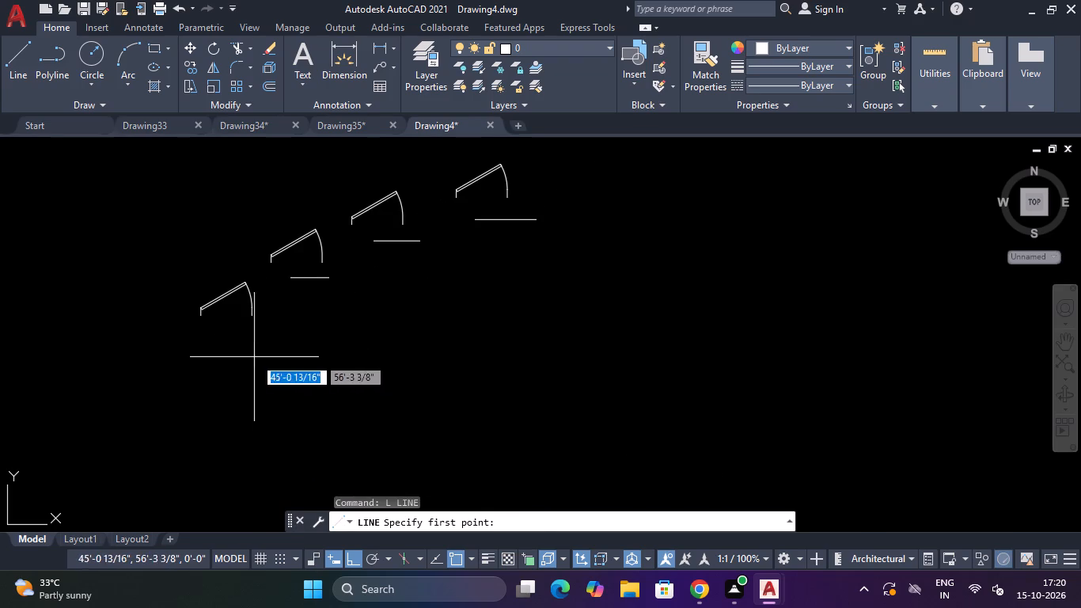
left_click_drag(258, 345, 248, 342)
type("2'")
key("Return")
key("Escape")
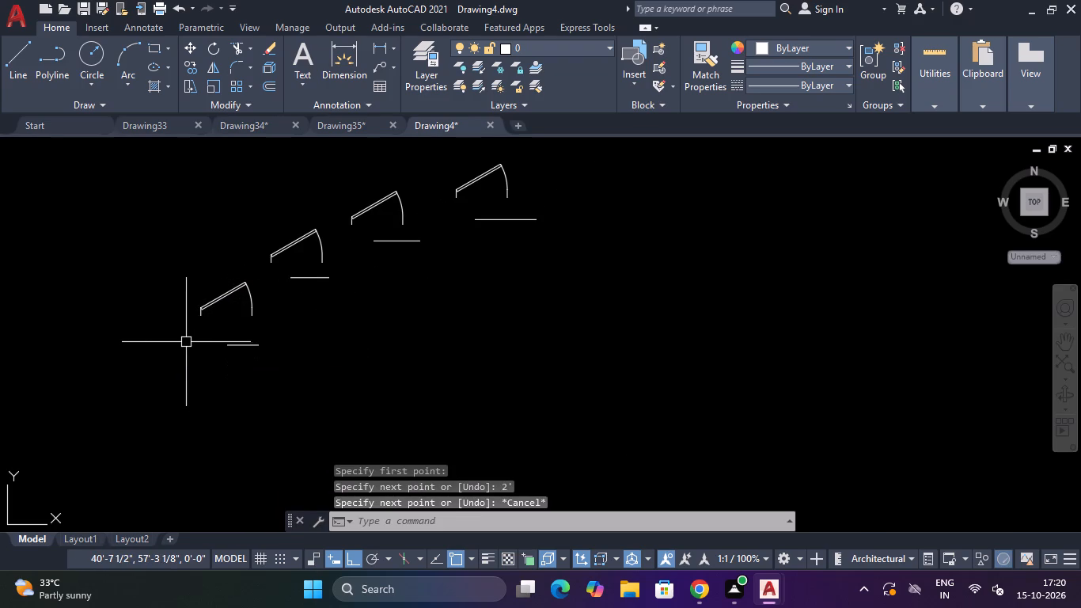
Copy the lowest door block diagonally down and to its left, with Ortho off, as a fifth door.
left_click_drag(227, 267, 228, 275)
left_click(205, 336)
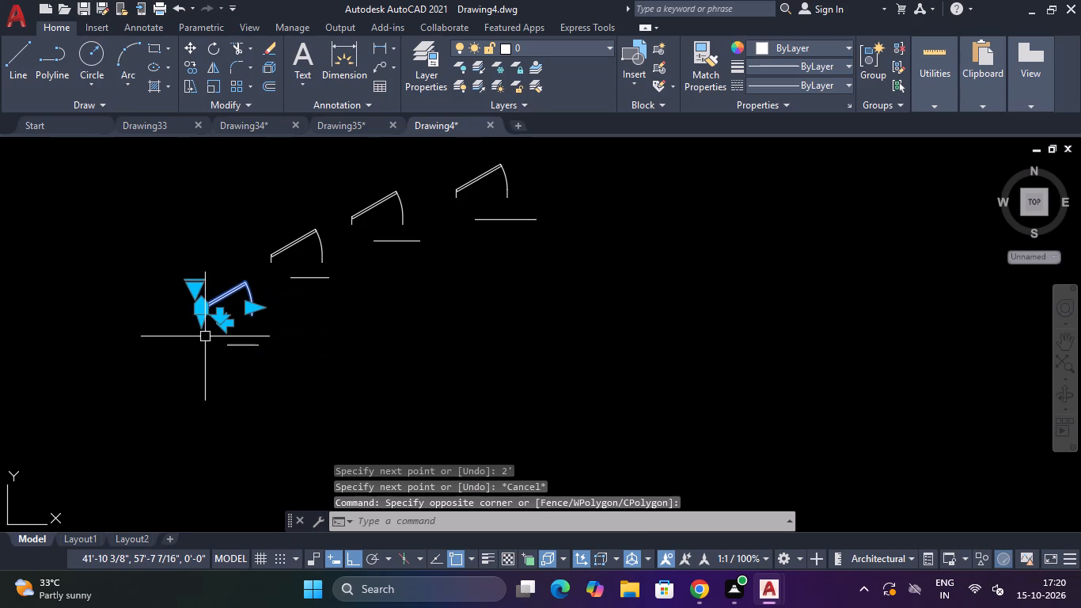
type("CO")
key("Return")
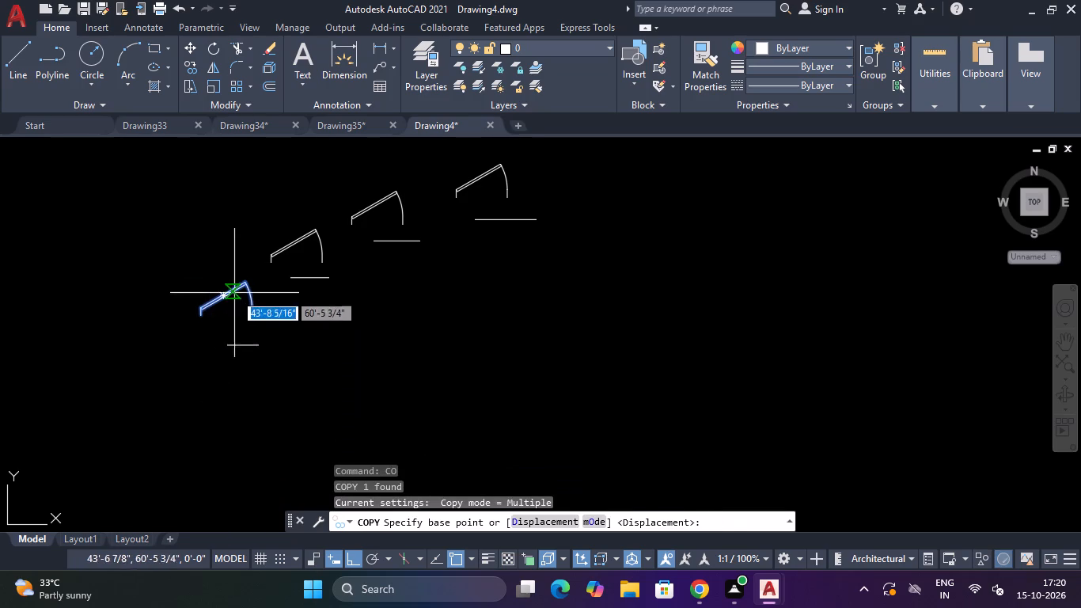
left_click(234, 289)
key("F8")
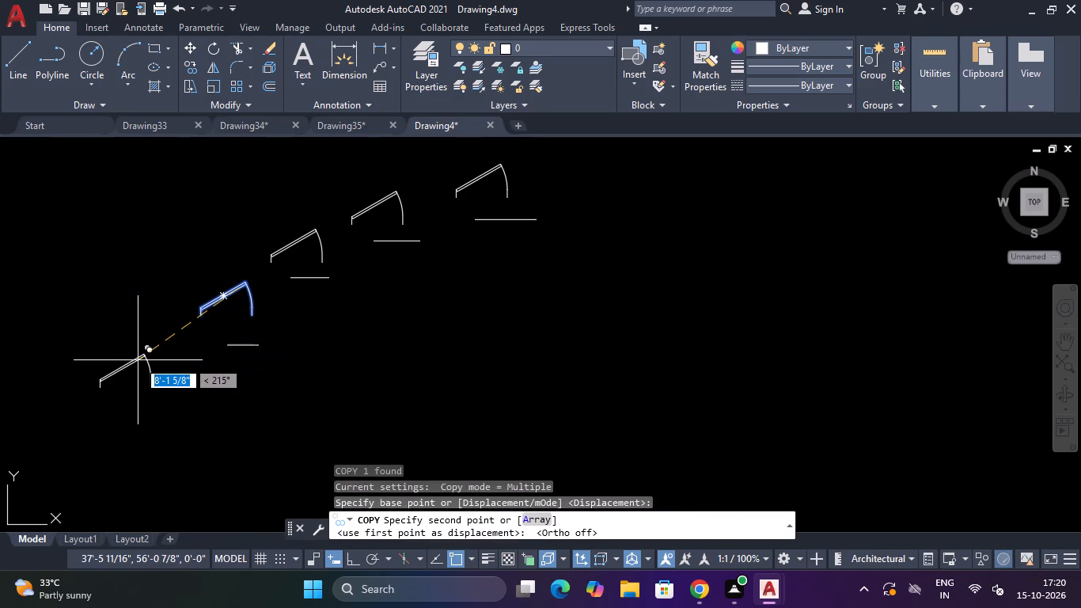
left_click(142, 354)
key("Escape")
Draw a 1' horizontal reference line below the copied fifth door block, with Ortho on.
scroll(141, 380, "down", 1)
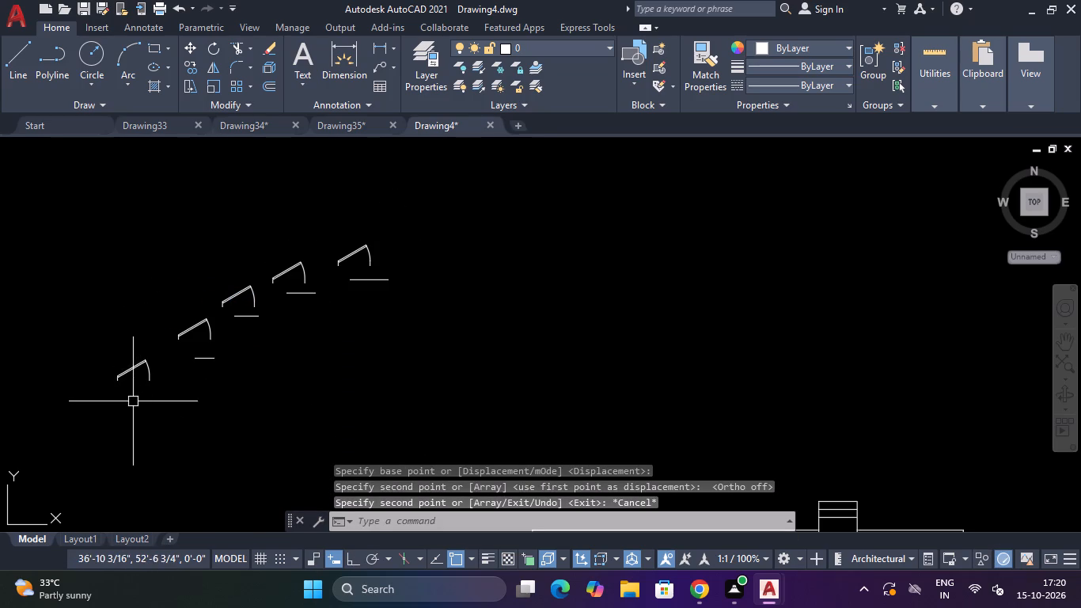
key("l")
key("space")
scroll(137, 402, "up", 1)
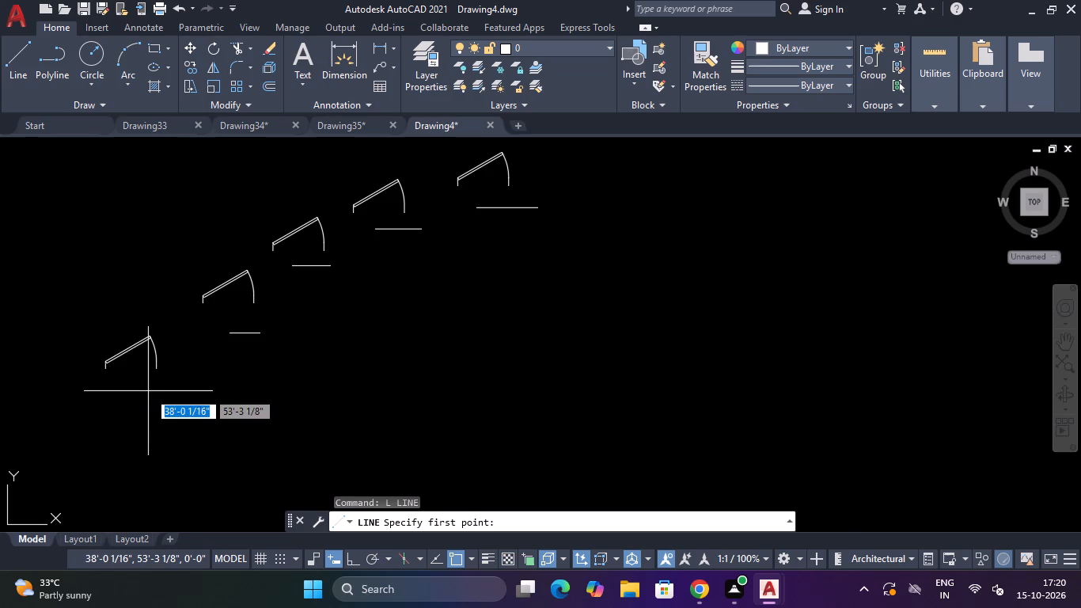
scroll(148, 391, "up", 2)
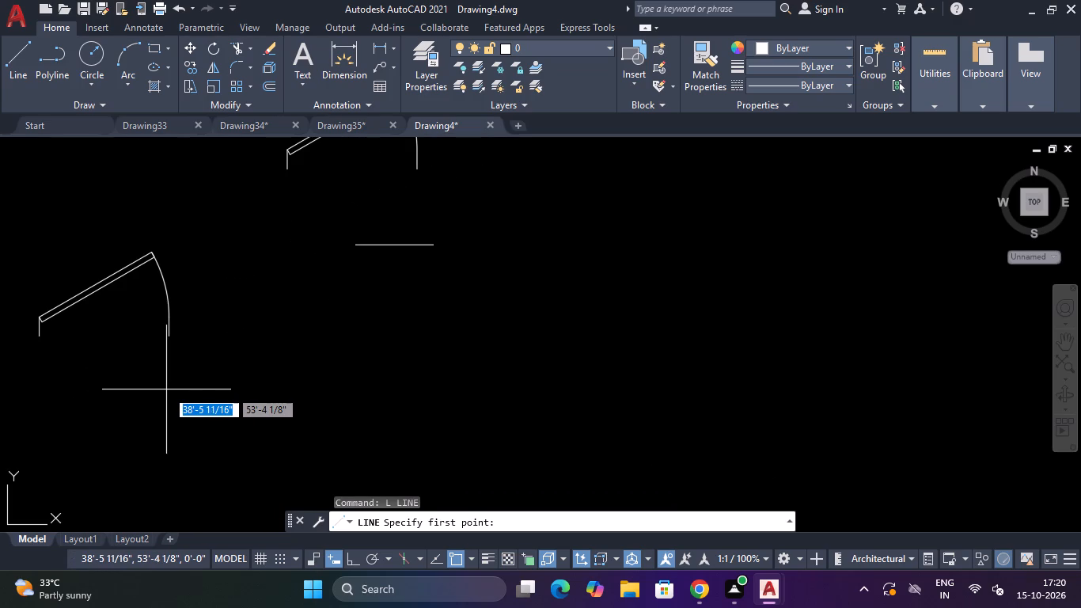
left_click(163, 386)
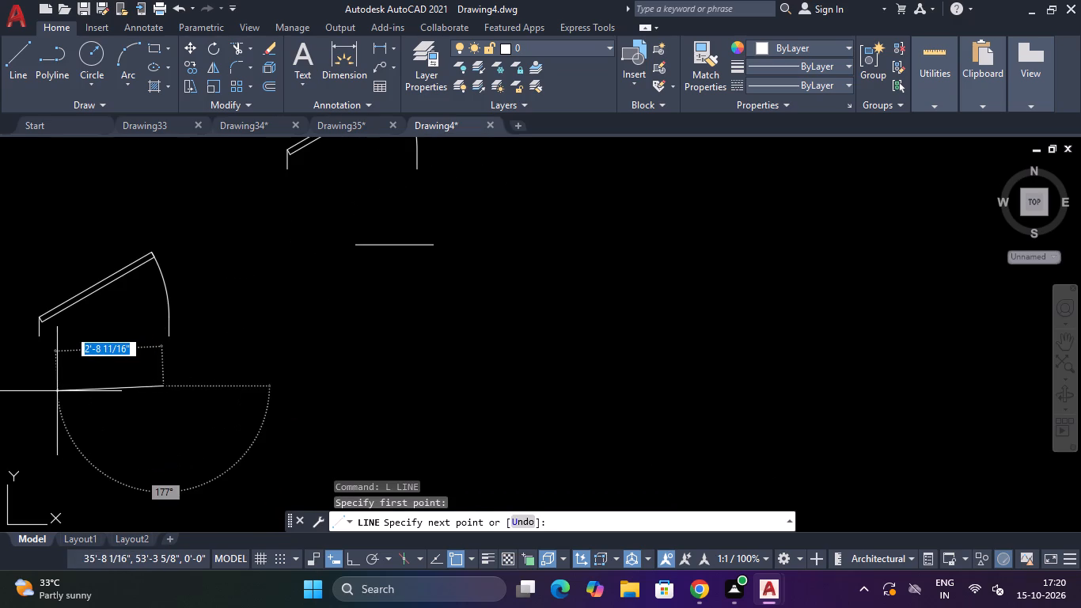
key("F8")
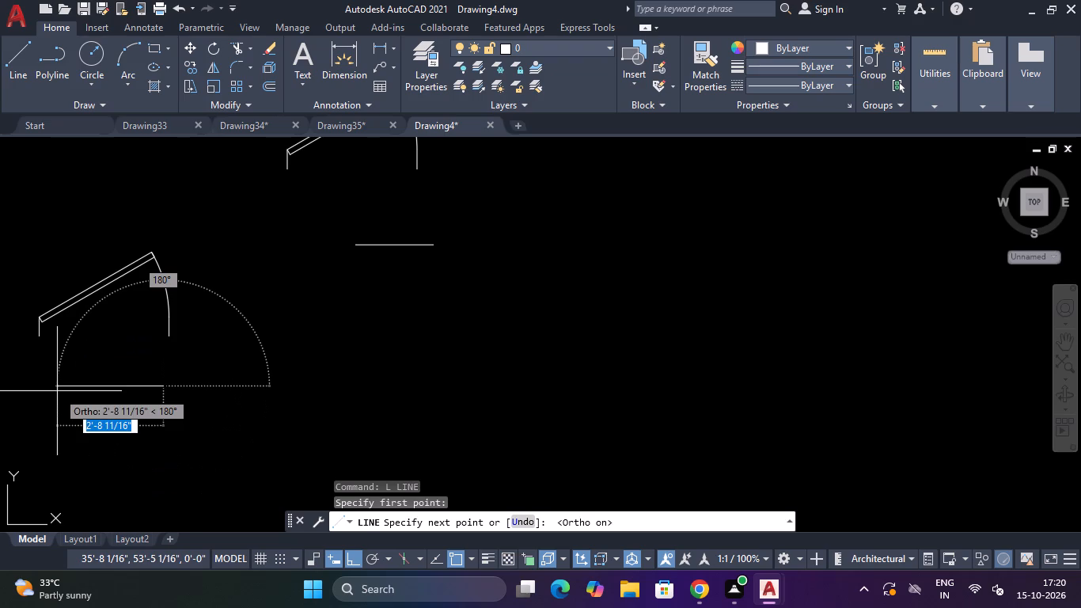
type("1'")
key("Return")
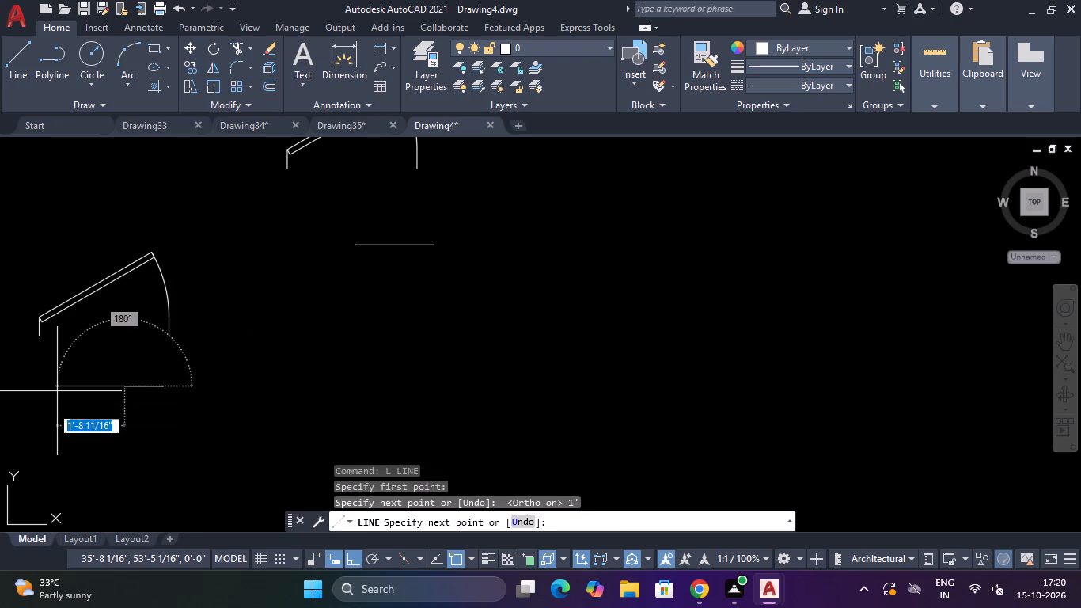
key("Escape")
scroll(396, 285, "down", 3)
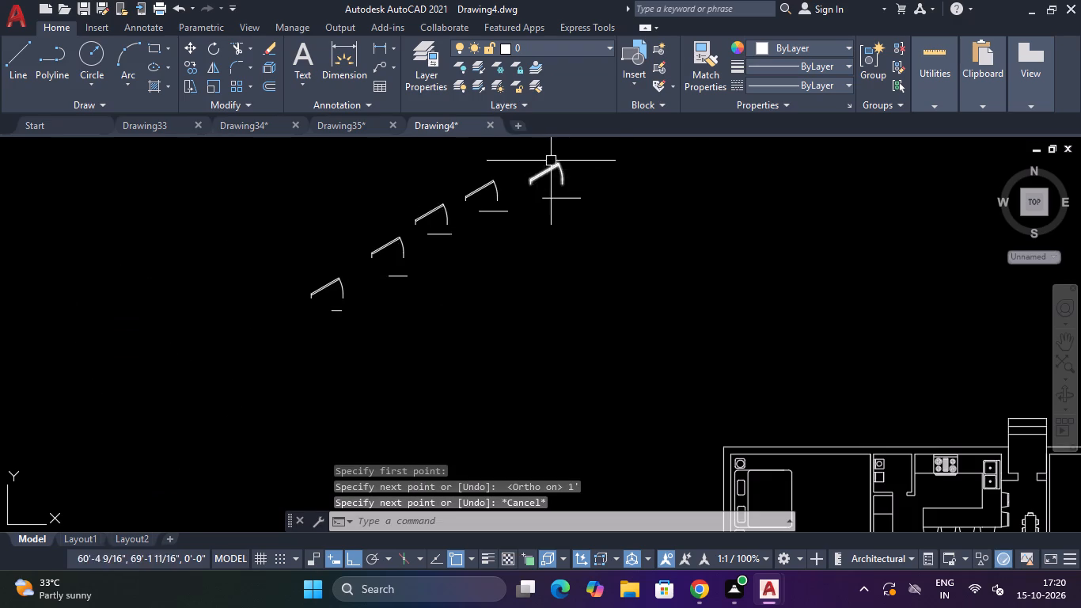
Scale the topmost door block by reference so its opening width matches the 4' line below it.
scroll(551, 160, "up", 3)
left_click(582, 148)
left_click(552, 191)
type("SC")
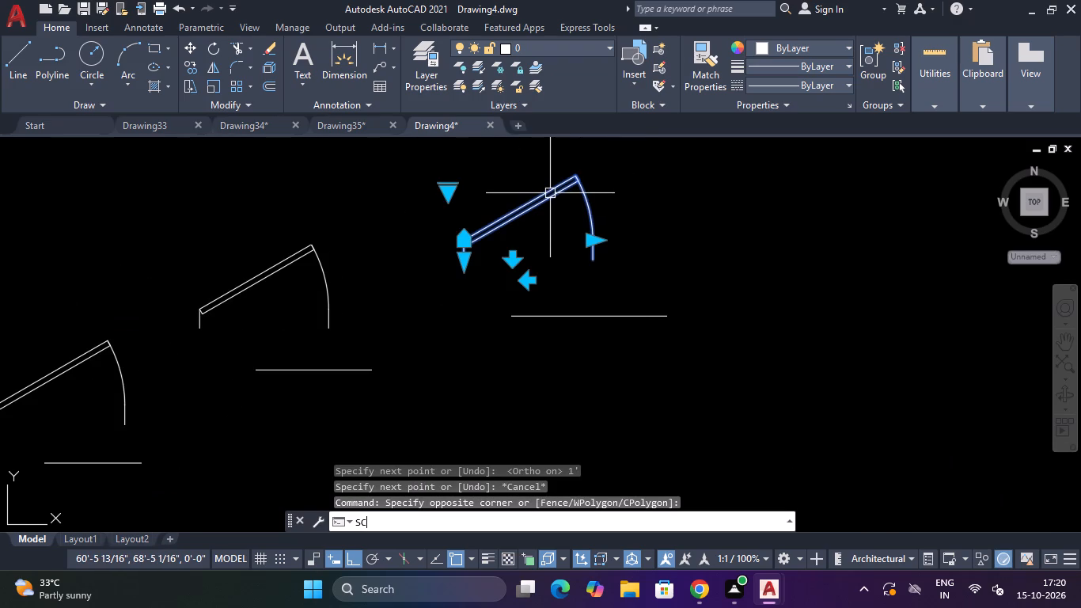
key("space")
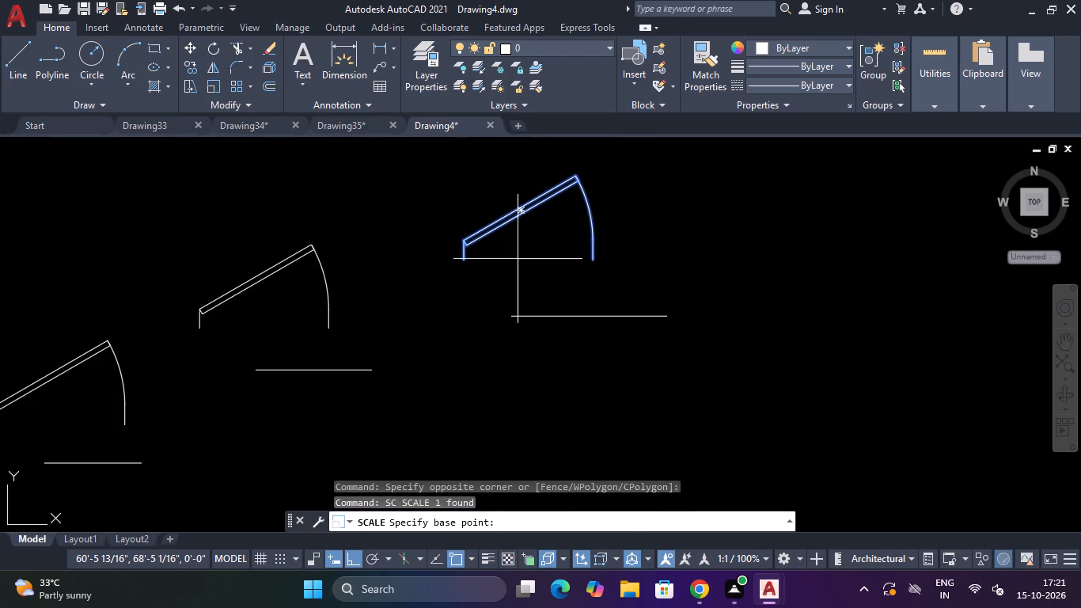
left_click(513, 316)
key("r")
key("space")
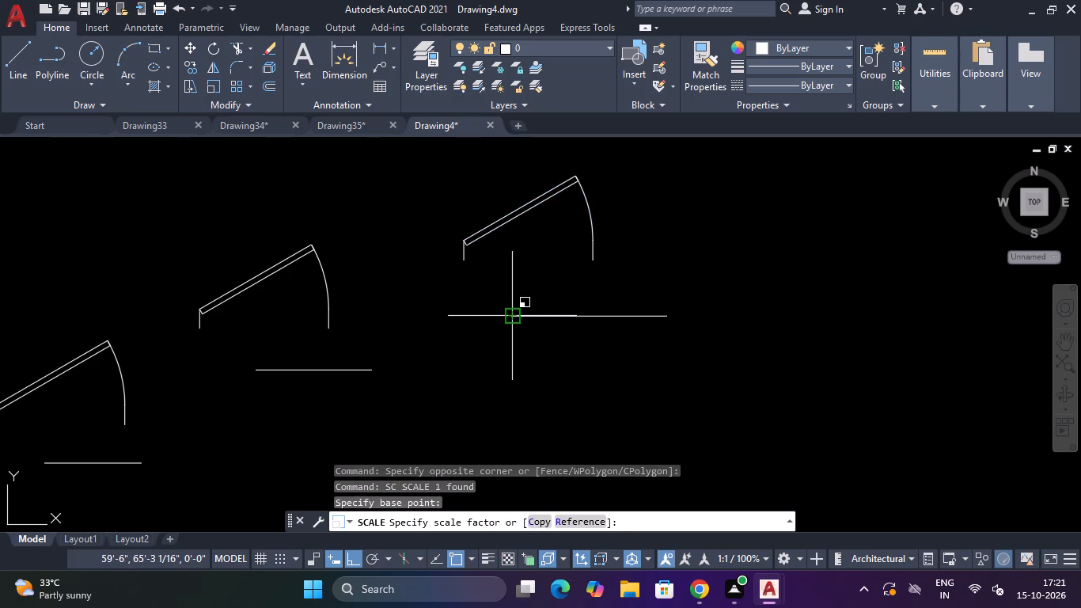
left_click(461, 265)
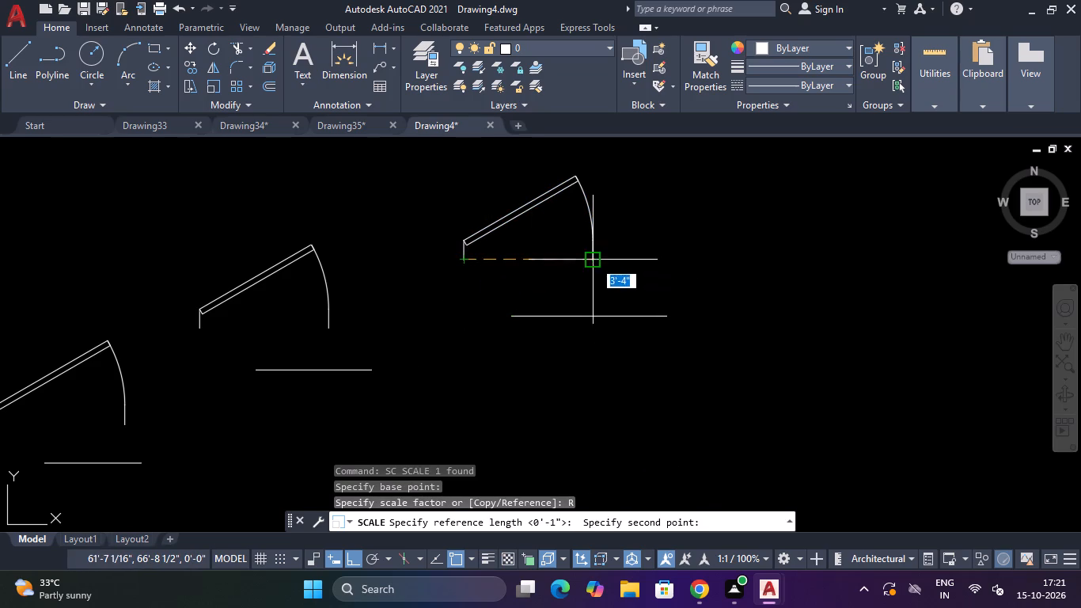
left_click(593, 260)
left_click(666, 317)
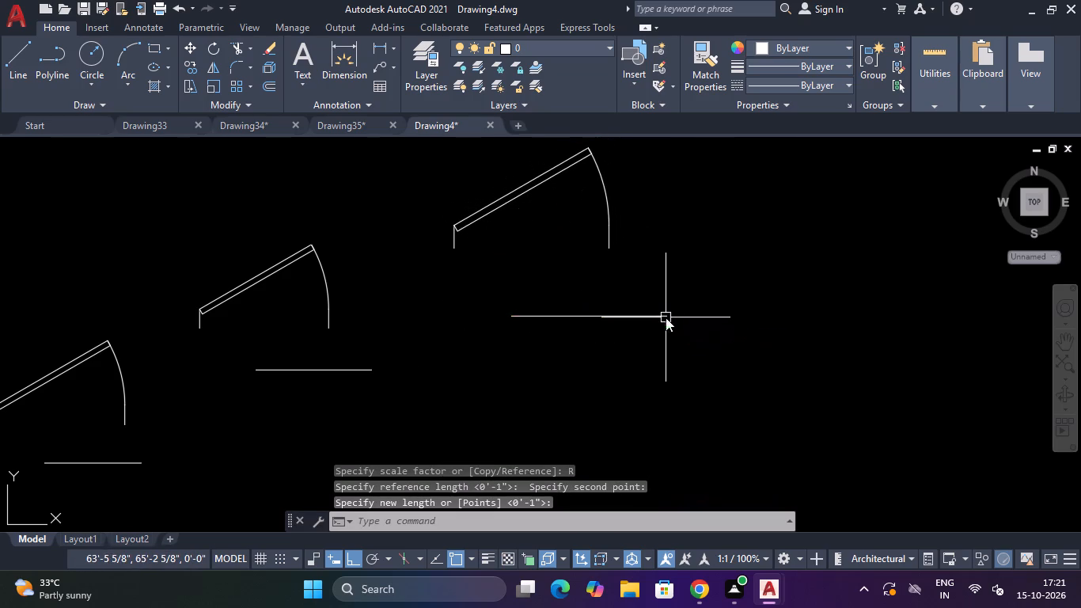
Scale the second door block from the top by reference, matching its width to the 3' line below it.
scroll(666, 317, "down", 2)
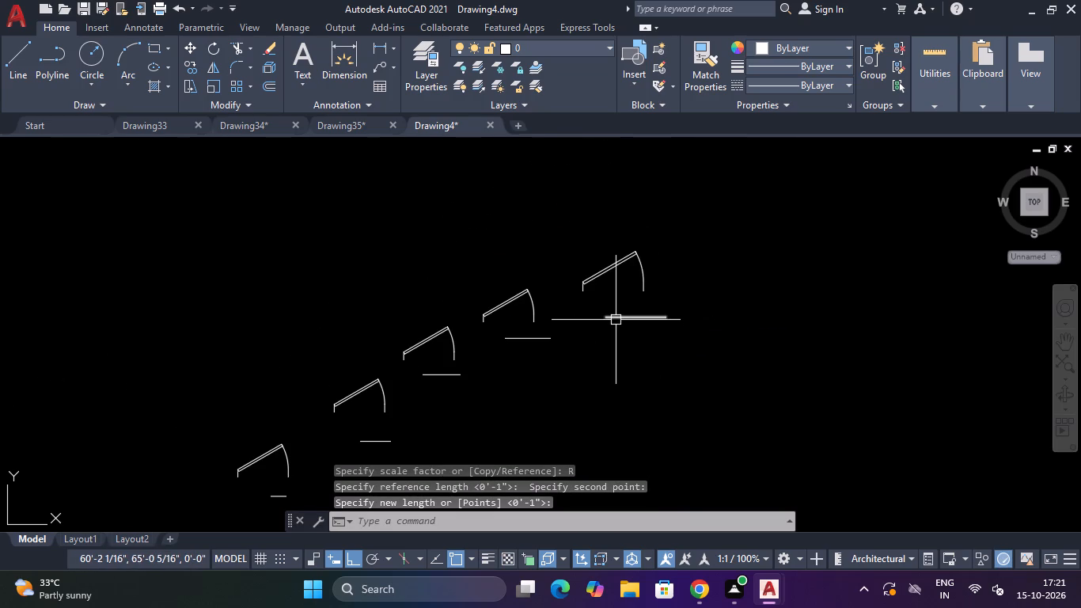
left_click(540, 294)
left_click(519, 305)
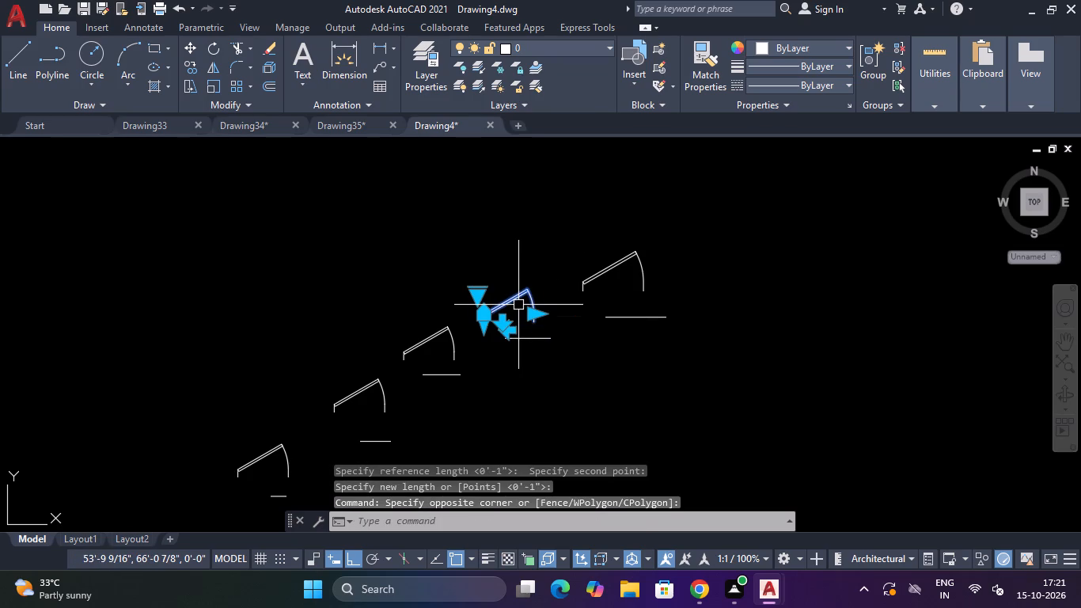
type("SC")
key("space")
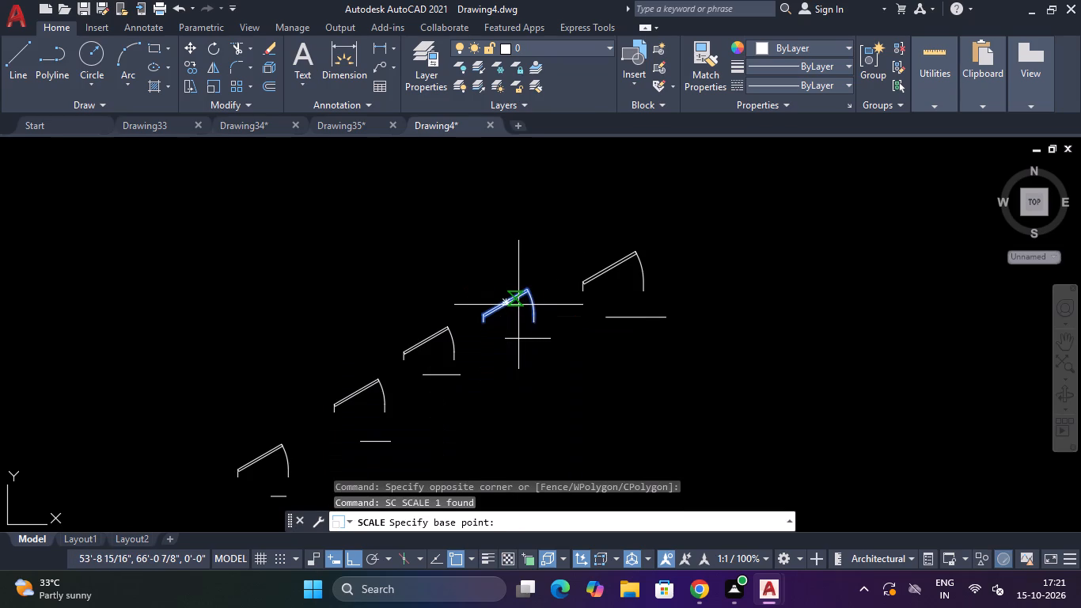
scroll(505, 332, "up", 3)
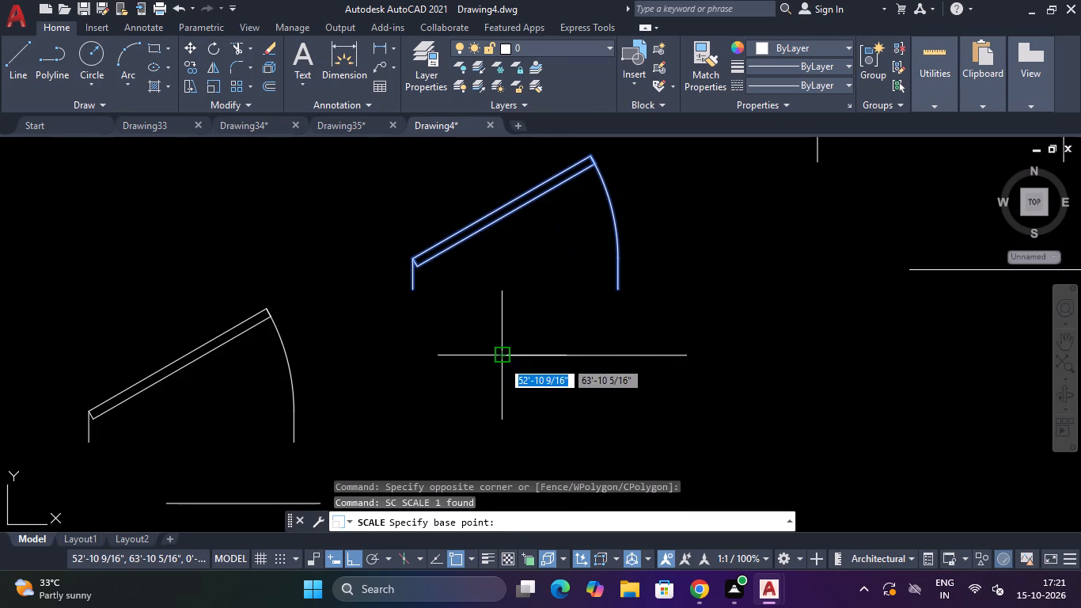
left_click(502, 360)
key("r")
key("space")
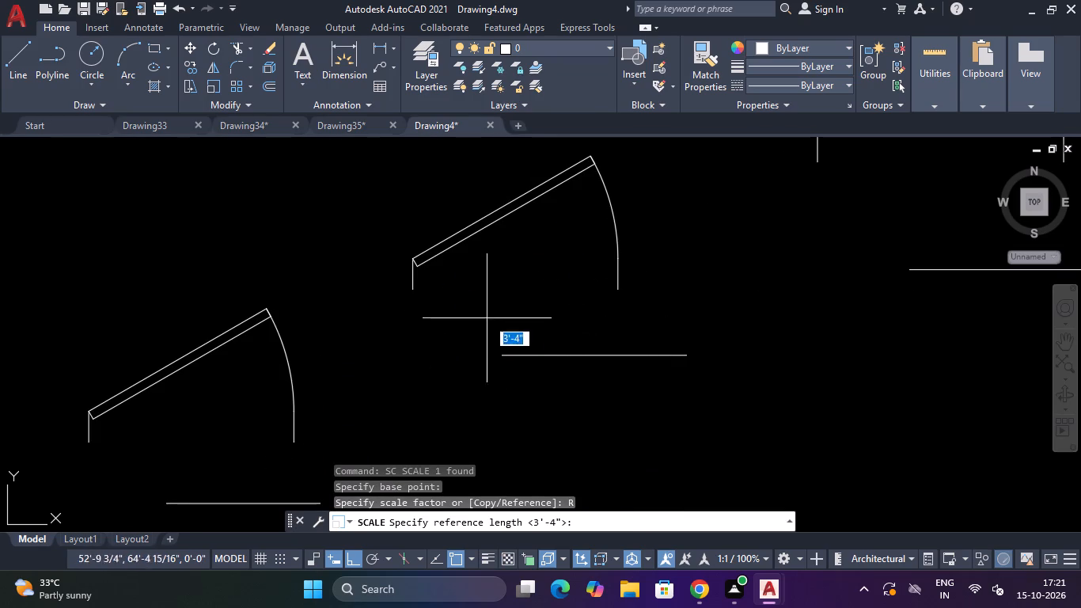
left_click(413, 290)
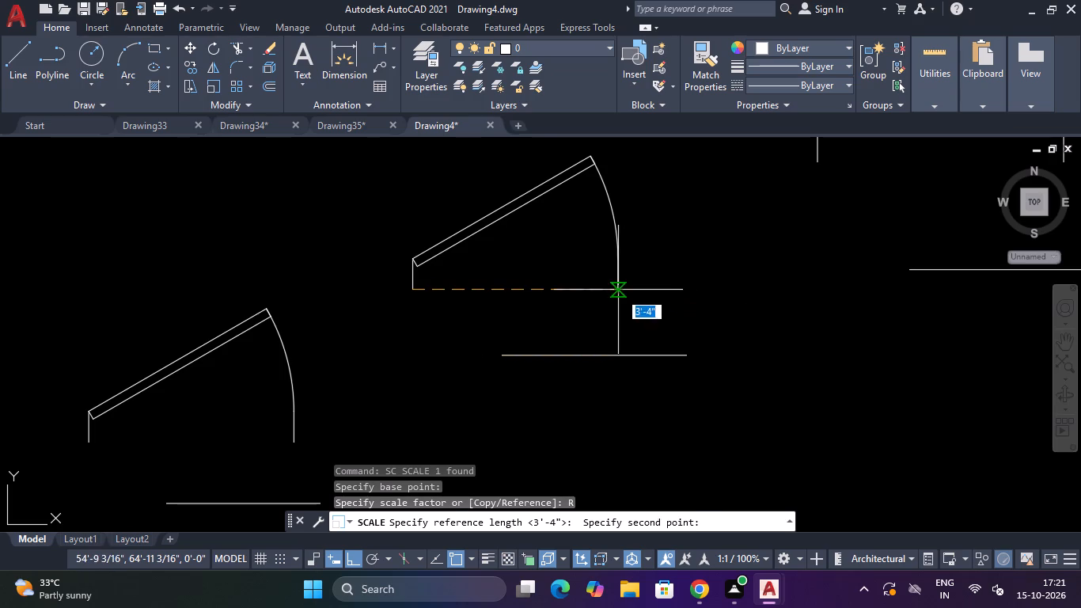
left_click(619, 291)
left_click(686, 353)
Scale the third door block from the top by reference, matching its width to the 2'6" line below it.
scroll(685, 352, "down", 3)
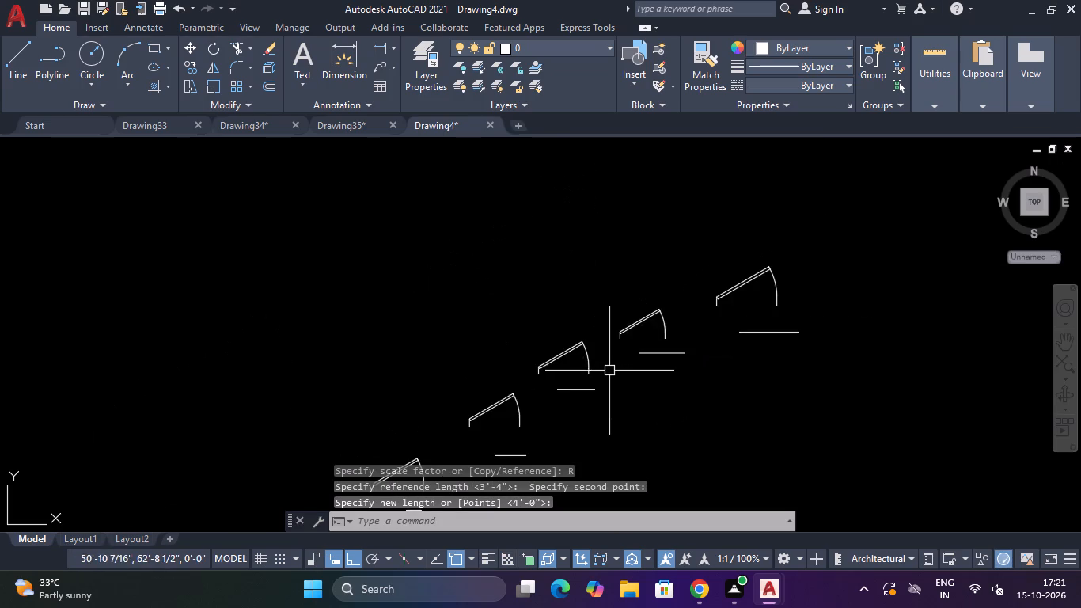
scroll(609, 370, "up", 2)
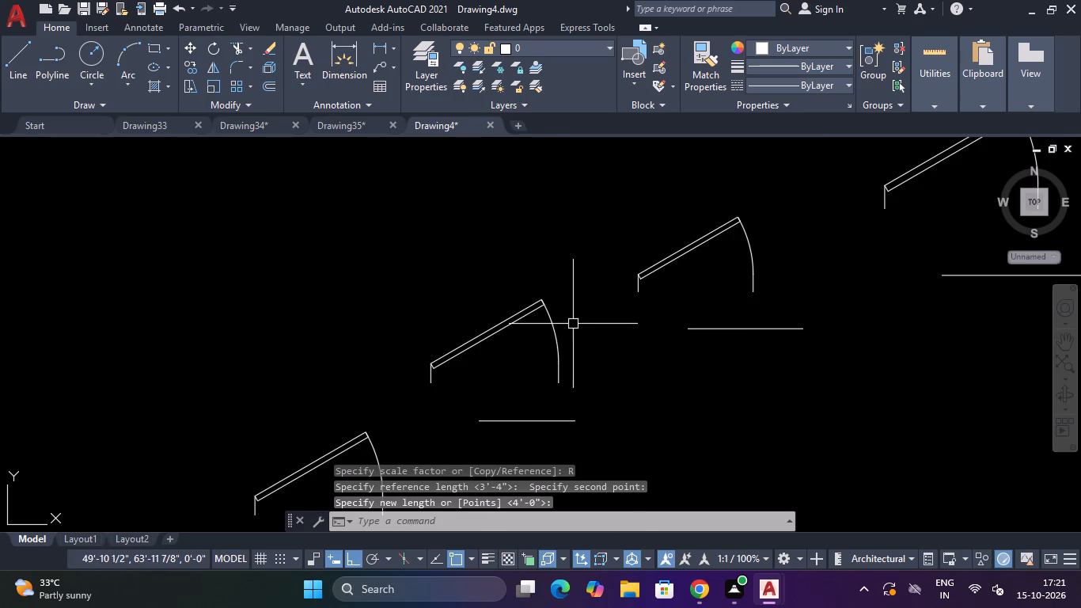
left_click(573, 324)
left_click(528, 348)
type("SC")
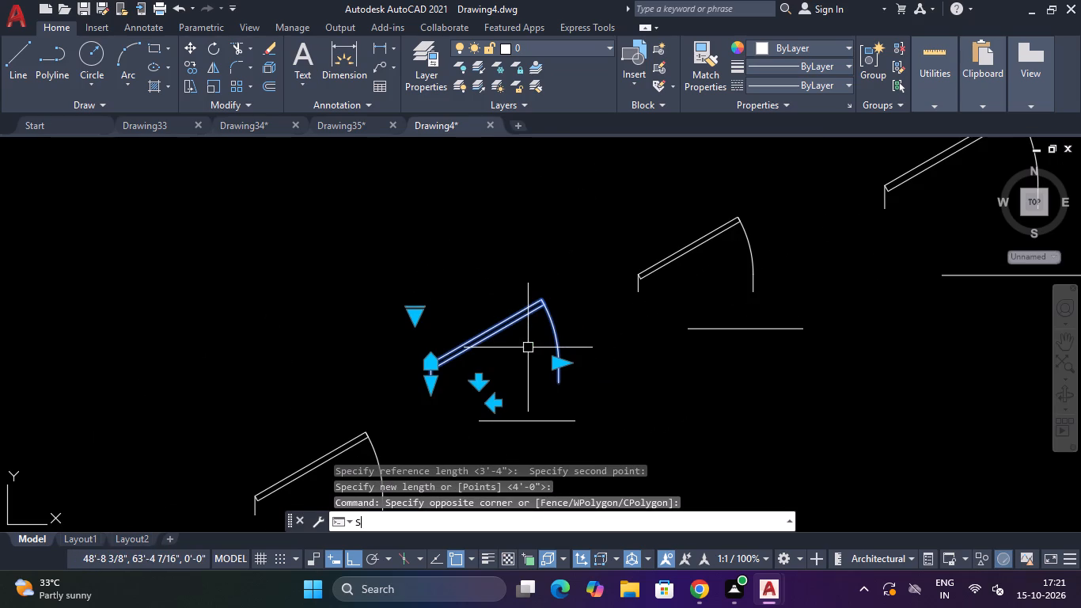
key("space")
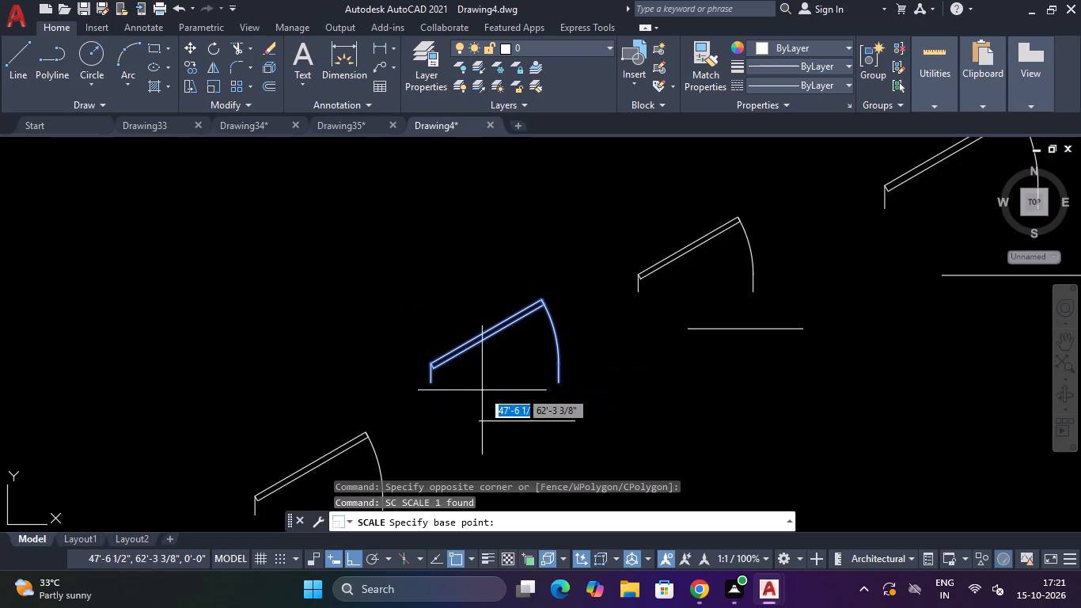
left_click(479, 420)
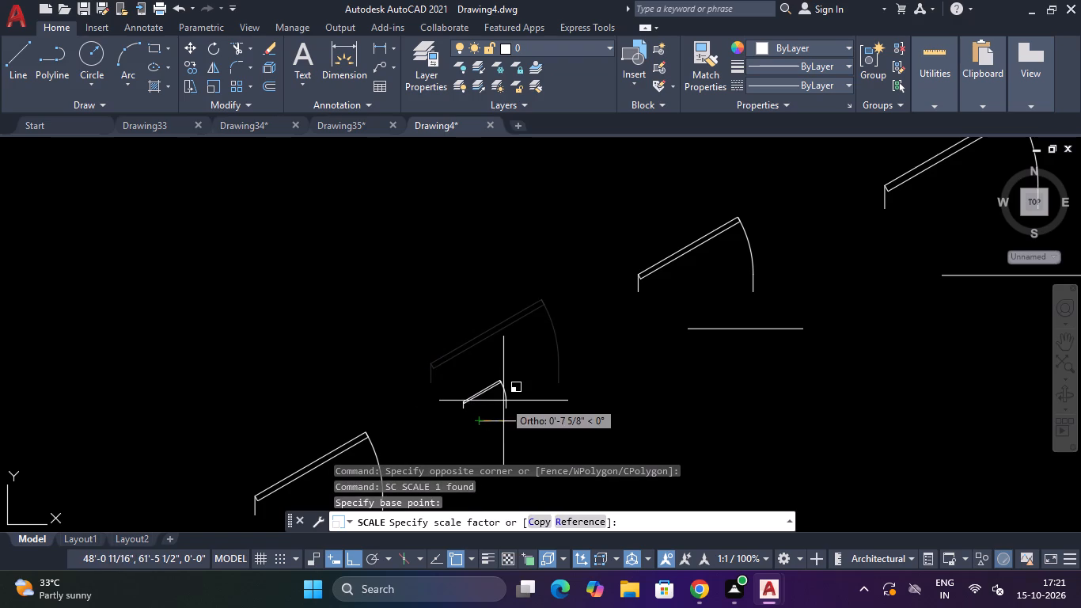
key("r")
key("space")
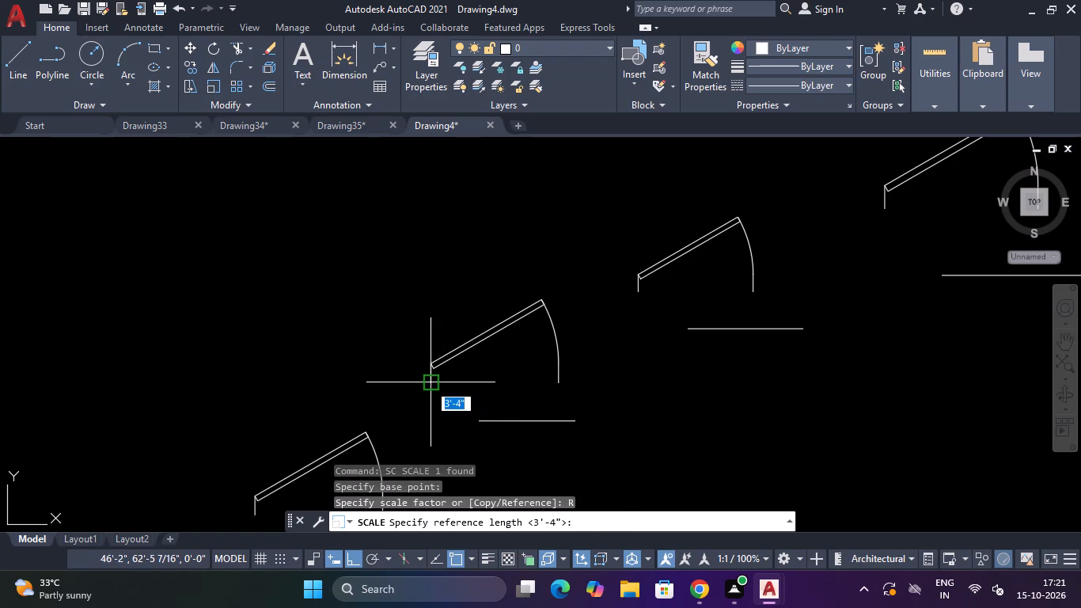
left_click(425, 383)
left_click(556, 382)
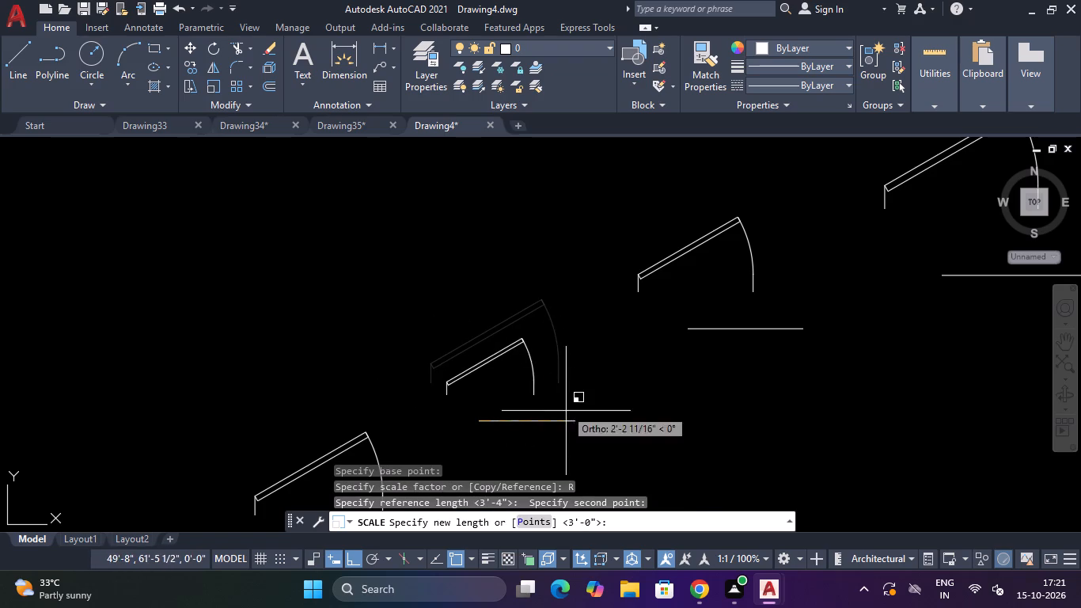
left_click(578, 424)
scroll(582, 408, "down", 6)
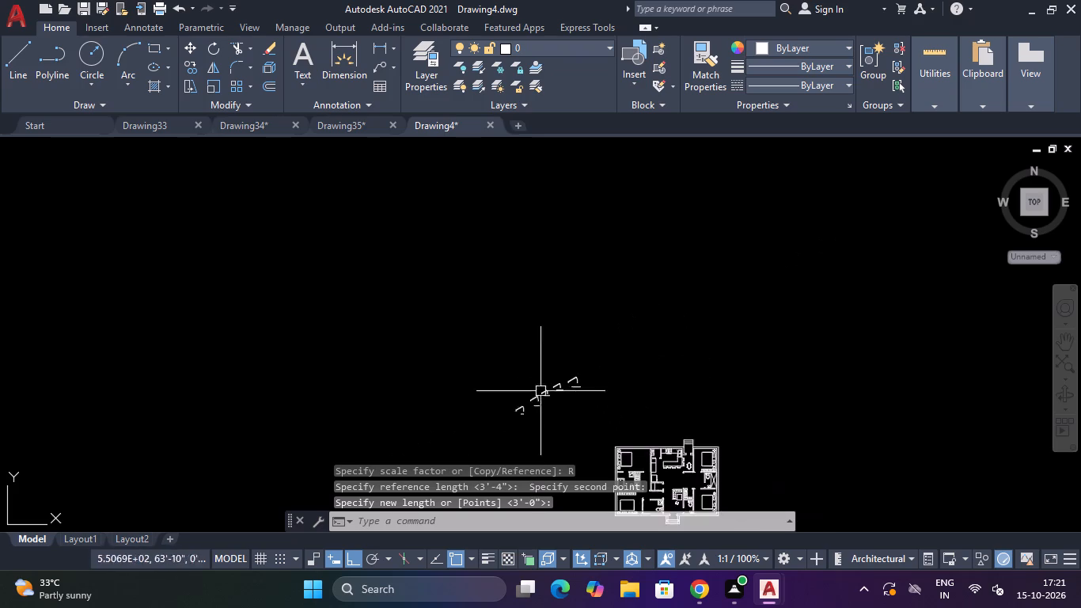
scroll(542, 415, "up", 4)
key("Escape")
key("Escape")
Scale the fourth door block from the top by reference, matching its width to the 2' line below it.
left_click(530, 330)
left_click(516, 346)
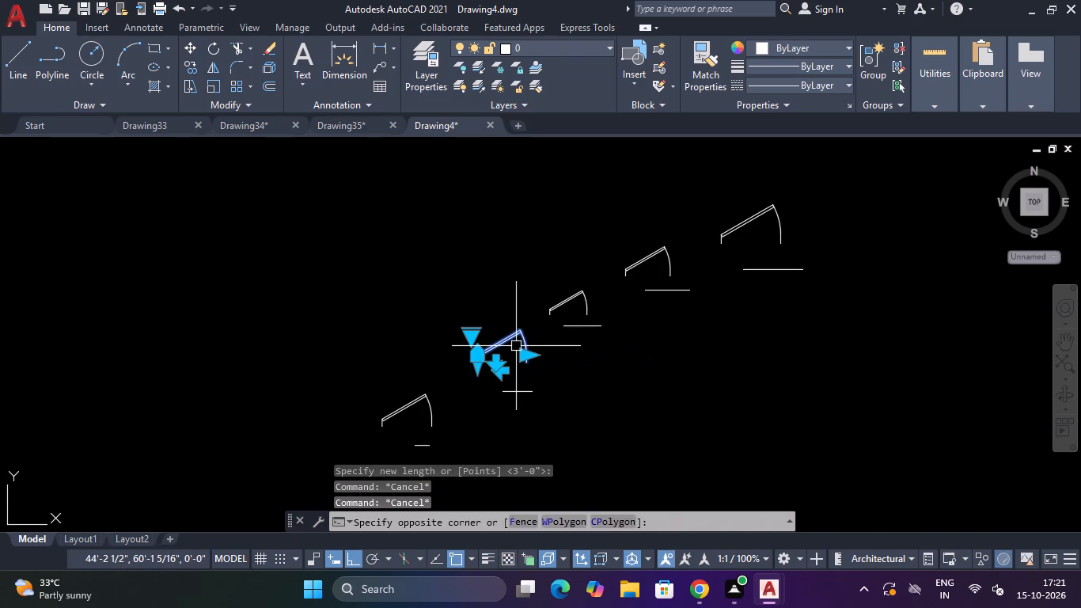
type("SC")
key("space")
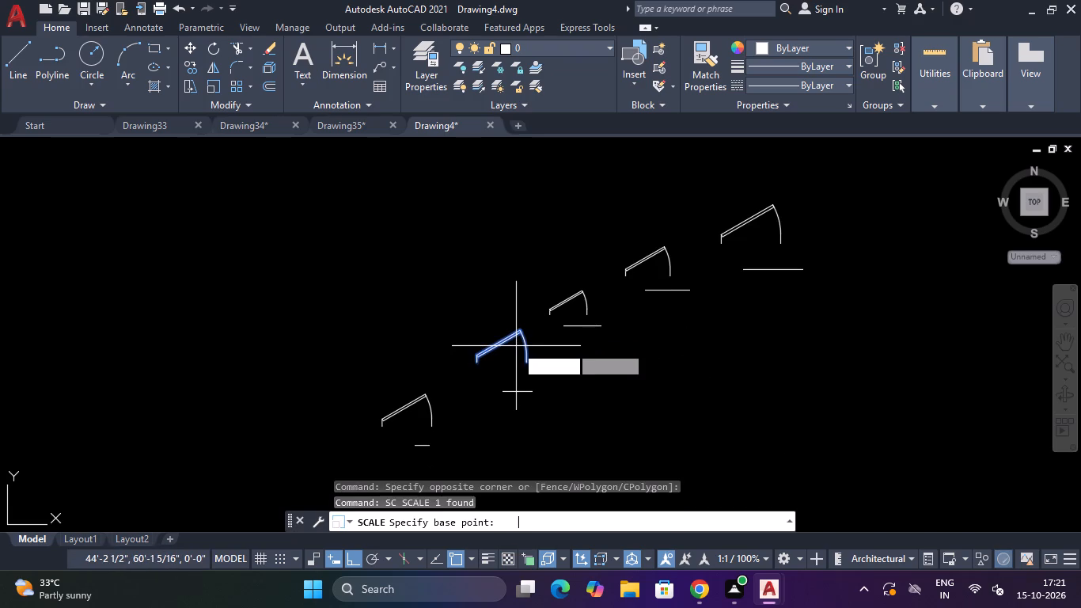
scroll(501, 363, "up", 3)
scroll(515, 421, "down", 2)
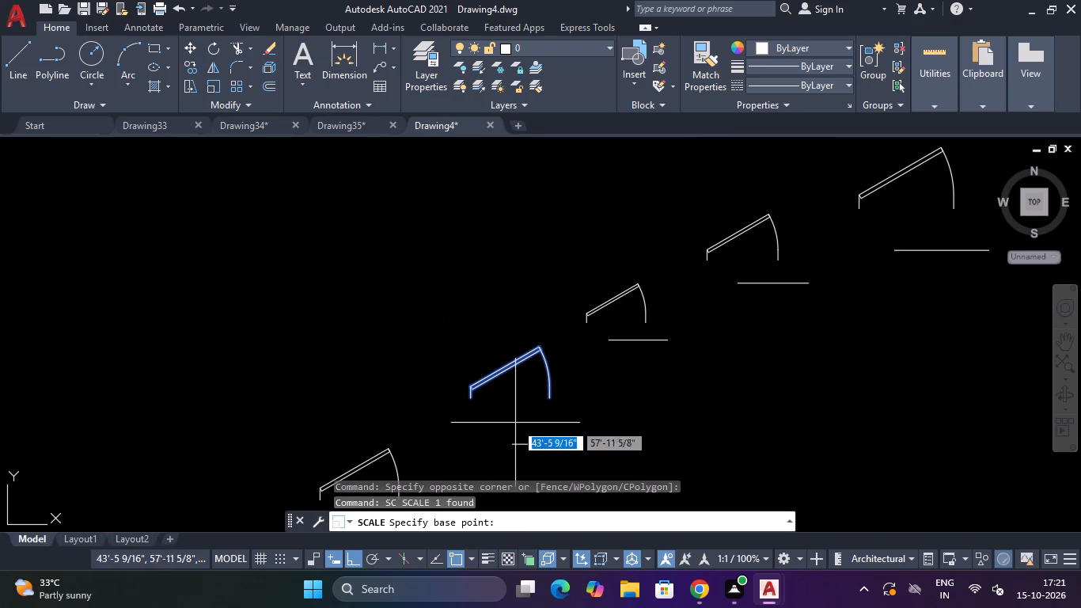
left_click(515, 443)
key("r")
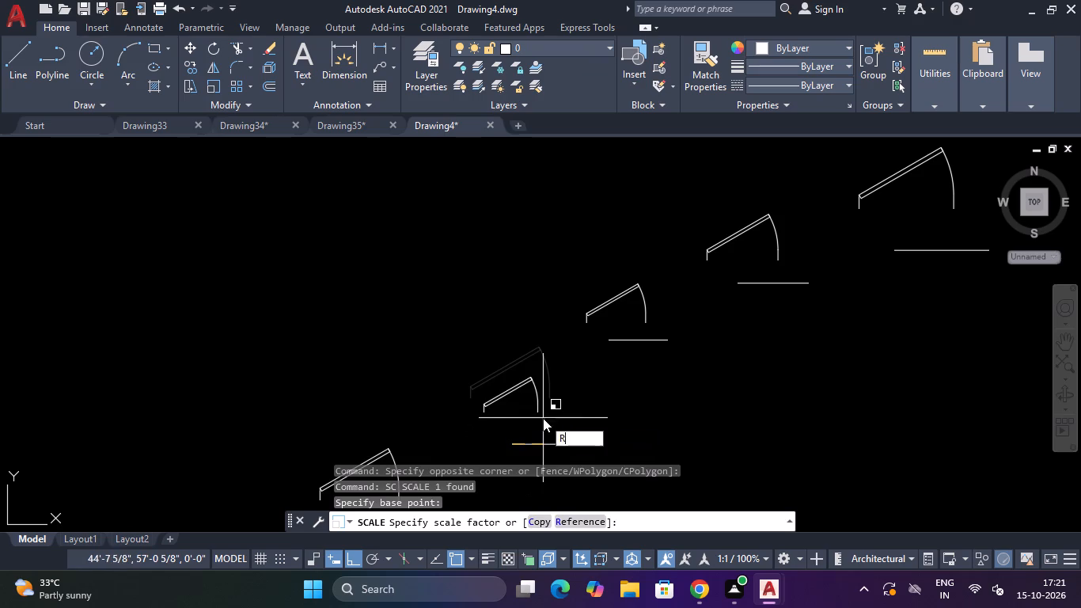
key("space")
left_click(473, 399)
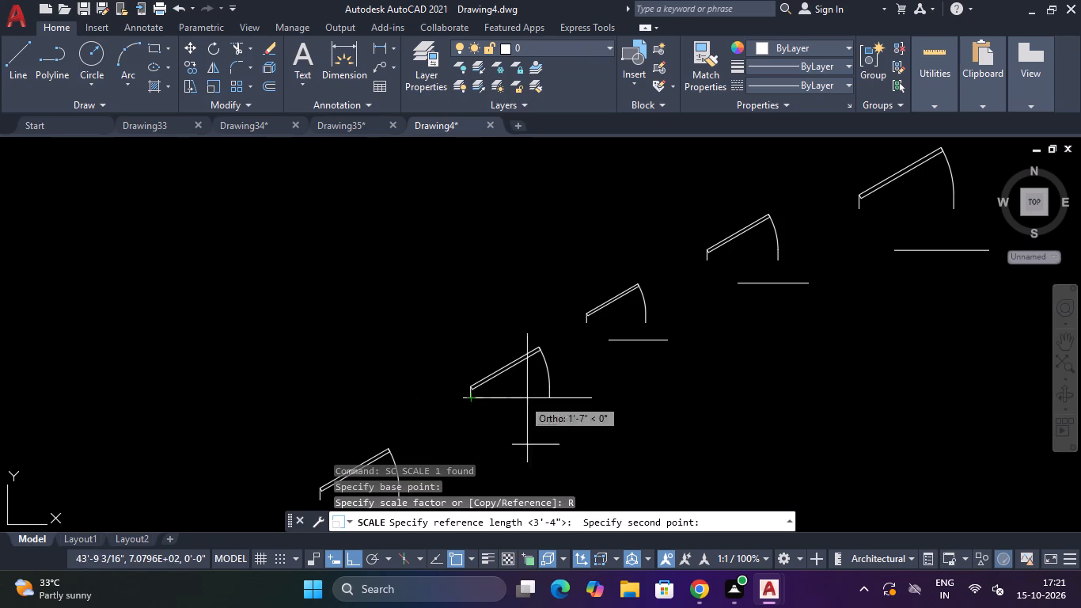
left_click(556, 400)
left_click(559, 445)
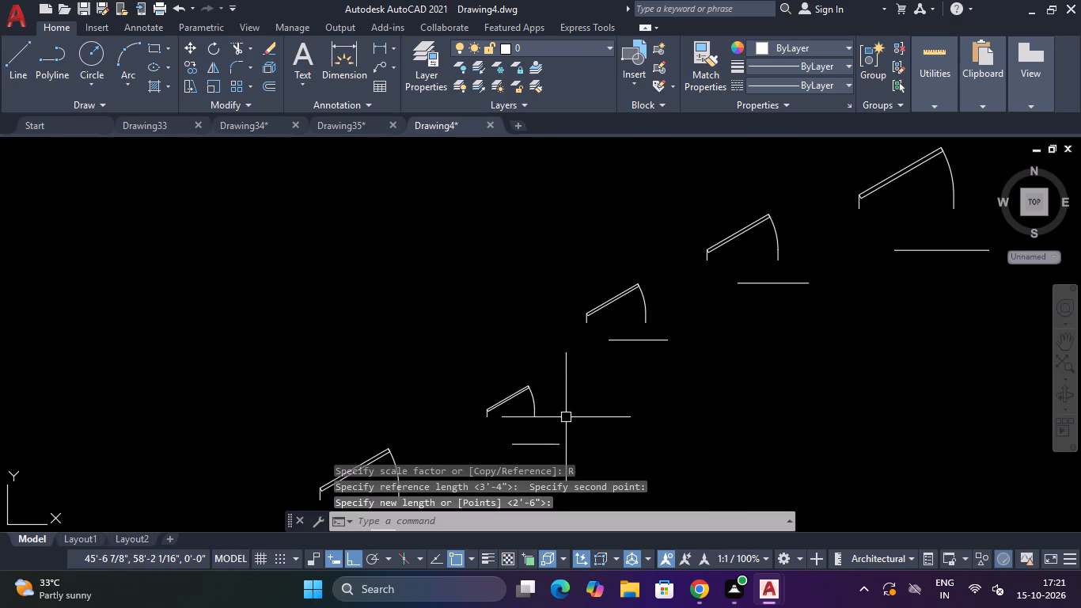
Scale the fifth, lowest door block by reference, matching its width to the 1' line below it.
scroll(566, 416, "down", 4)
scroll(539, 446, "up", 4)
left_click(556, 281)
left_click(530, 316)
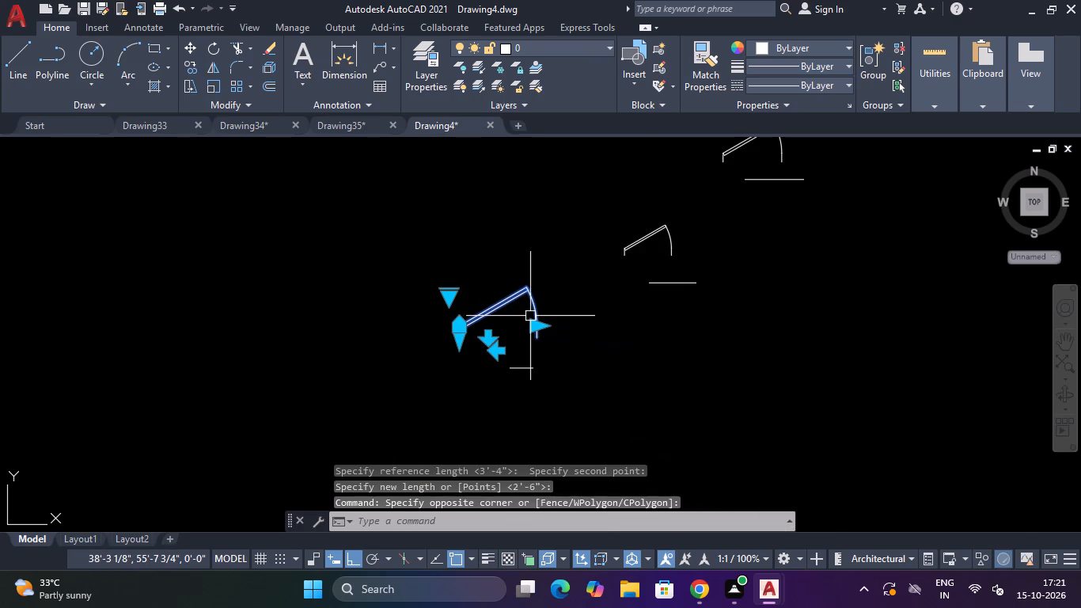
type("SC")
key("space")
scroll(480, 341, "up", 2)
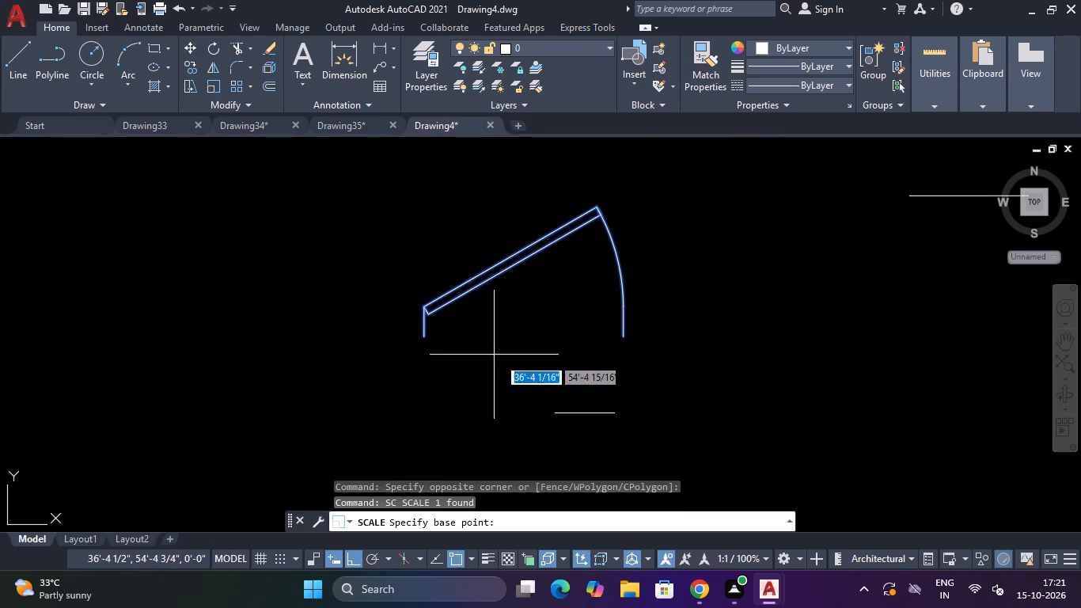
left_click(556, 412)
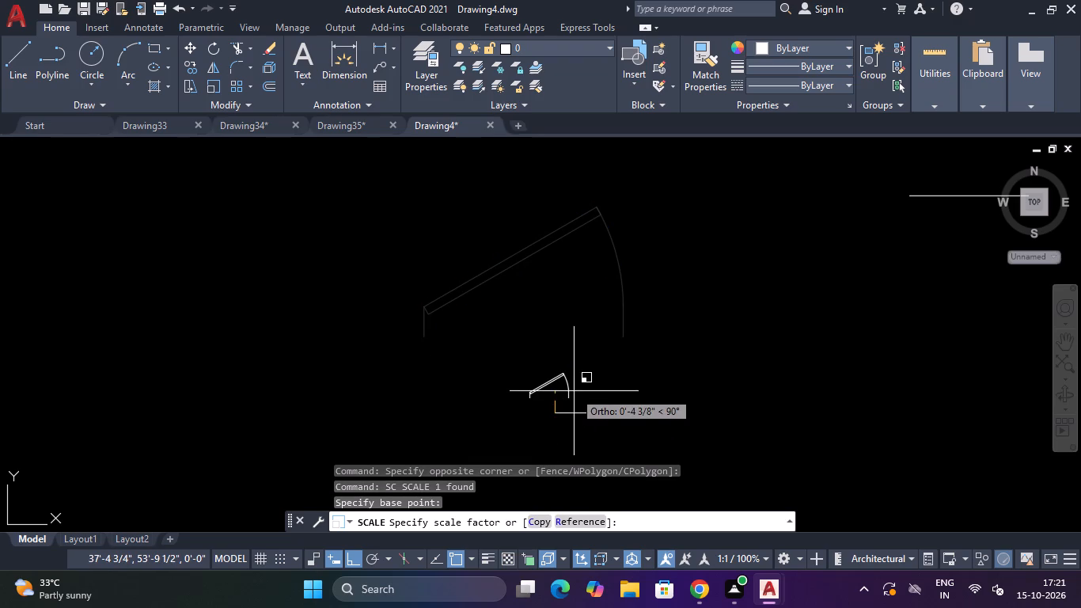
type("R")
key("space")
left_click(424, 339)
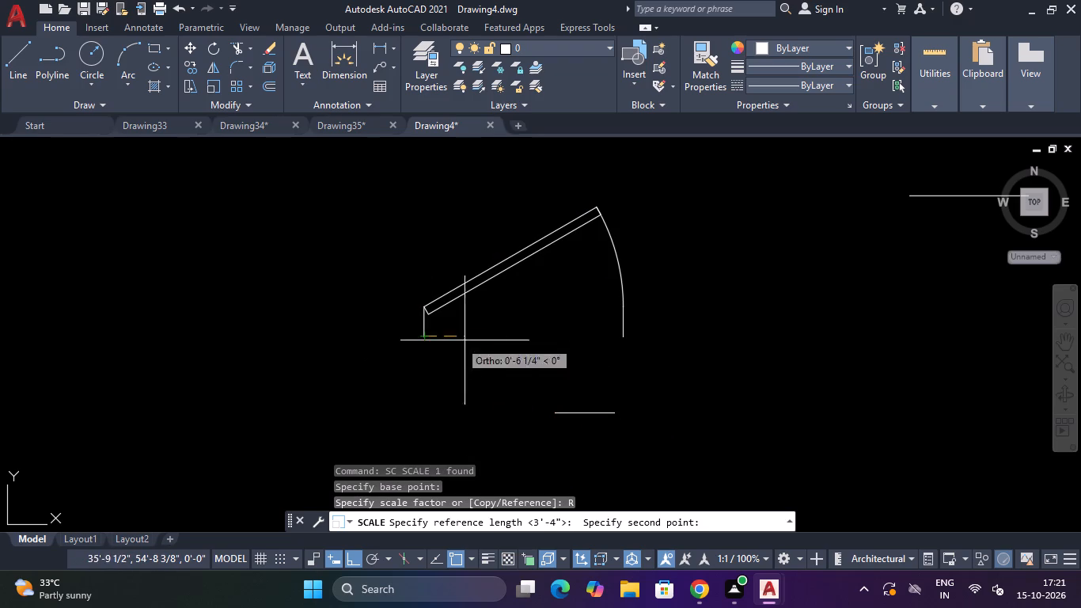
left_click(624, 338)
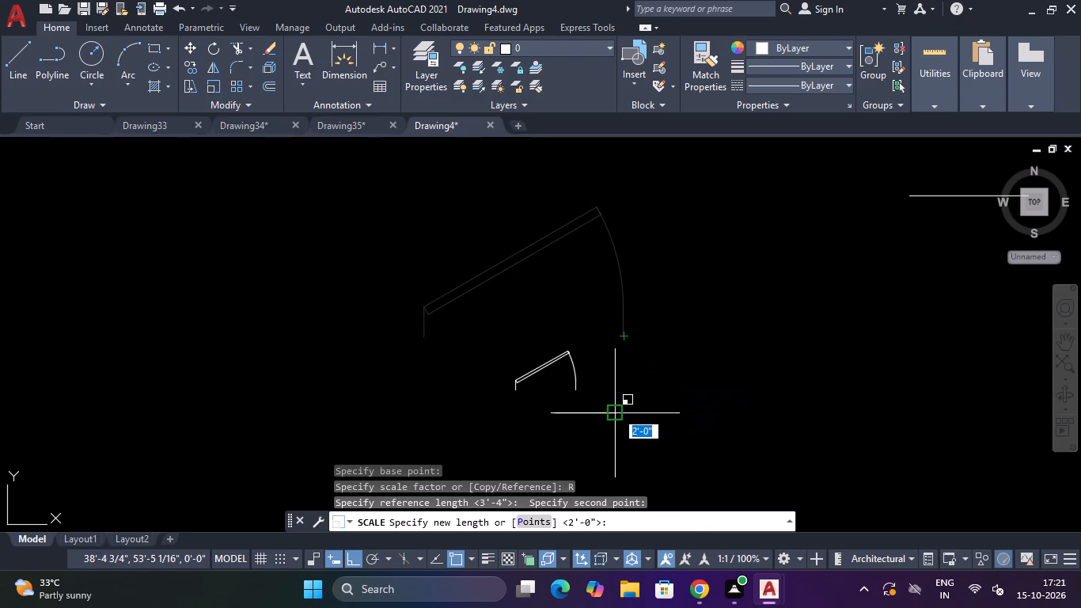
left_click(616, 412)
key("Escape")
Check the sizes of the scaled door blocks with Quick Measure.
scroll(624, 367, "down", 6)
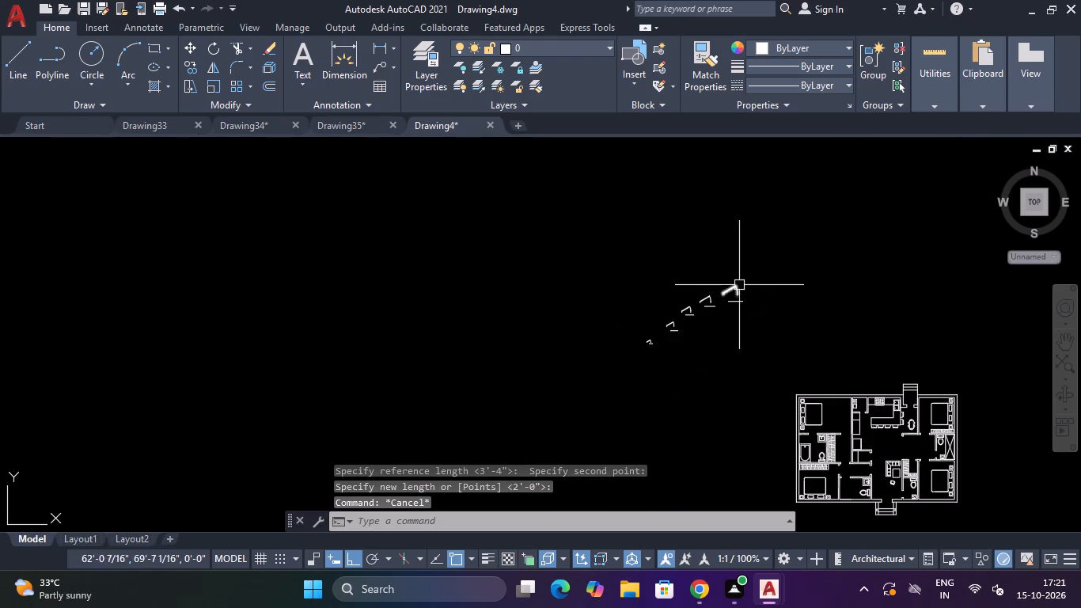
scroll(743, 282, "up", 3)
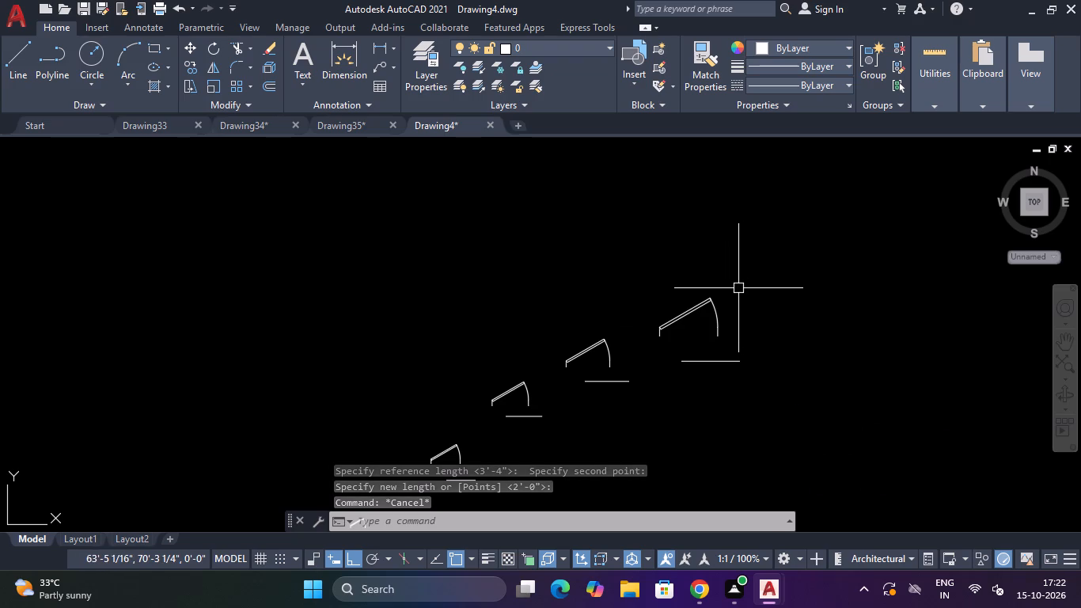
left_click(937, 131)
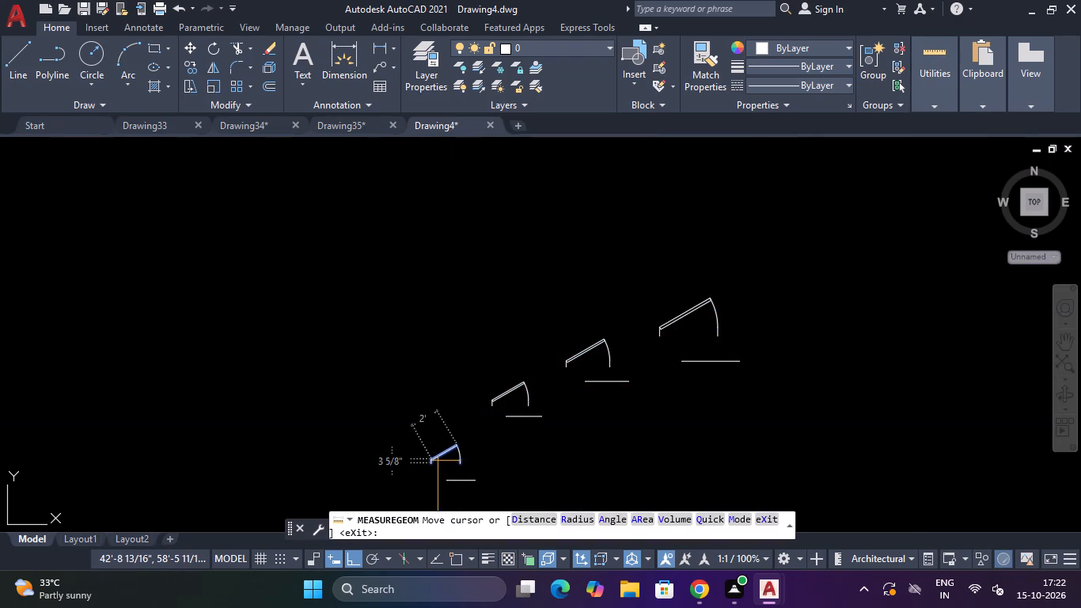
scroll(432, 321, "down", 2)
scroll(408, 408, "up", 2)
key("Escape")
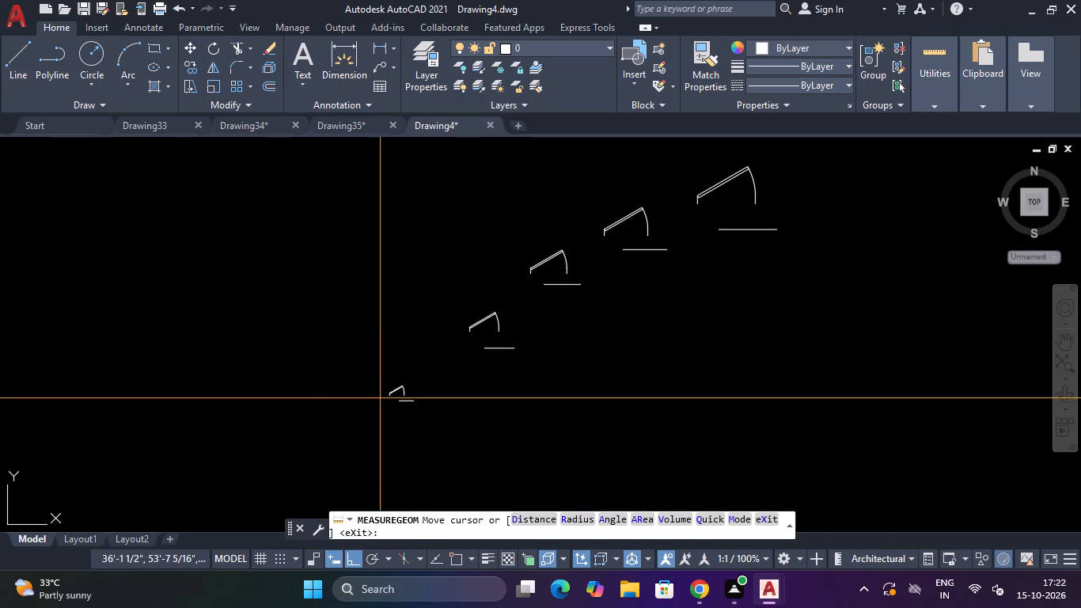
Erase the reference lines below the three largest door blocks (4', 3' and 2'6").
left_click(745, 215)
left_click(735, 251)
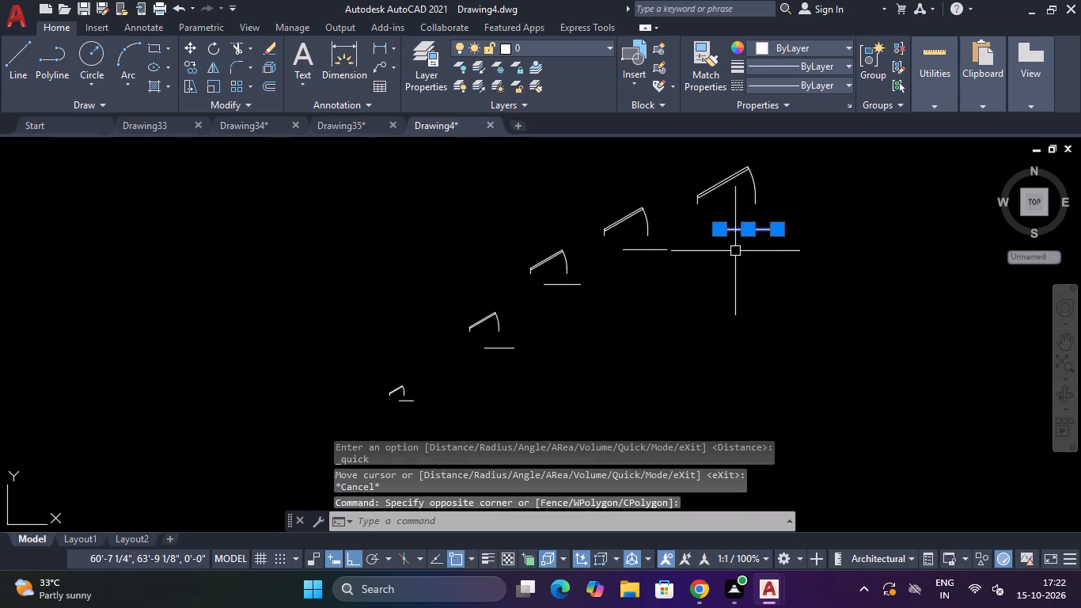
key("Delete")
left_click(658, 250)
key("Delete")
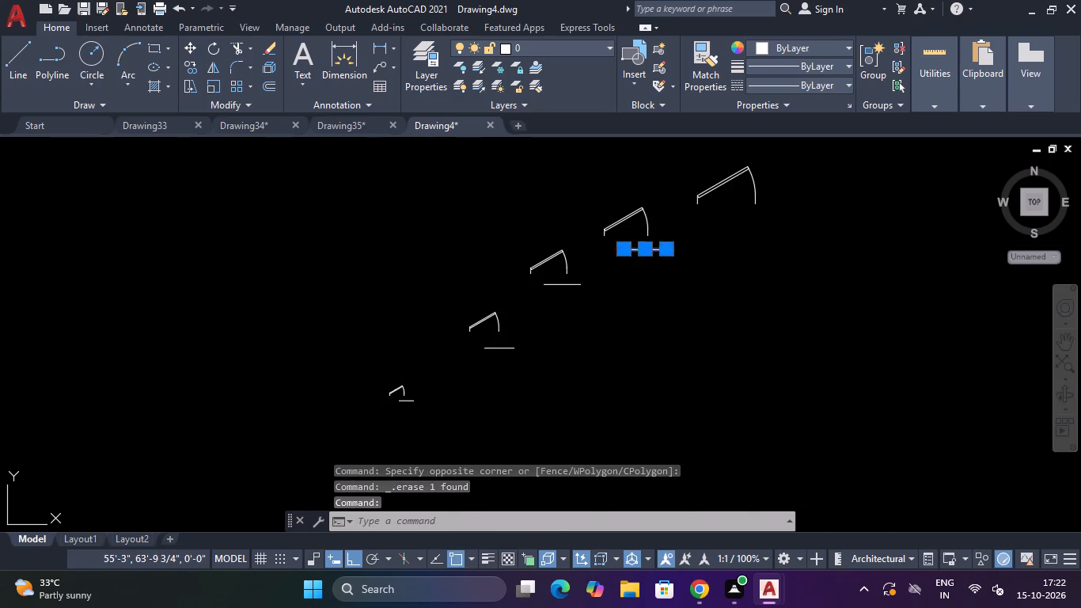
left_click(571, 291)
left_click(581, 276)
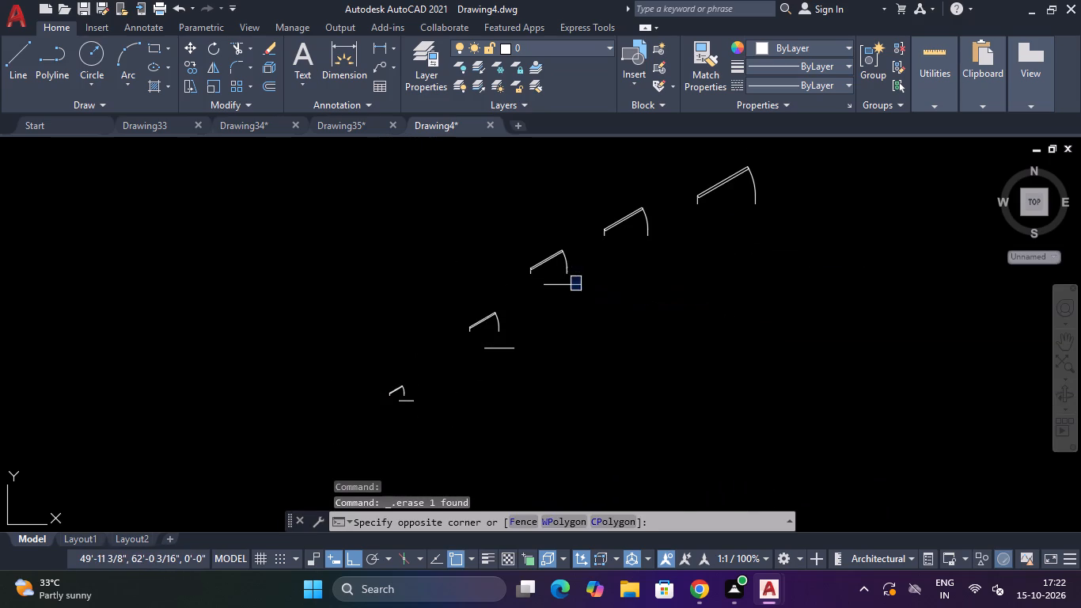
left_click(581, 276)
left_click(571, 292)
key("Delete")
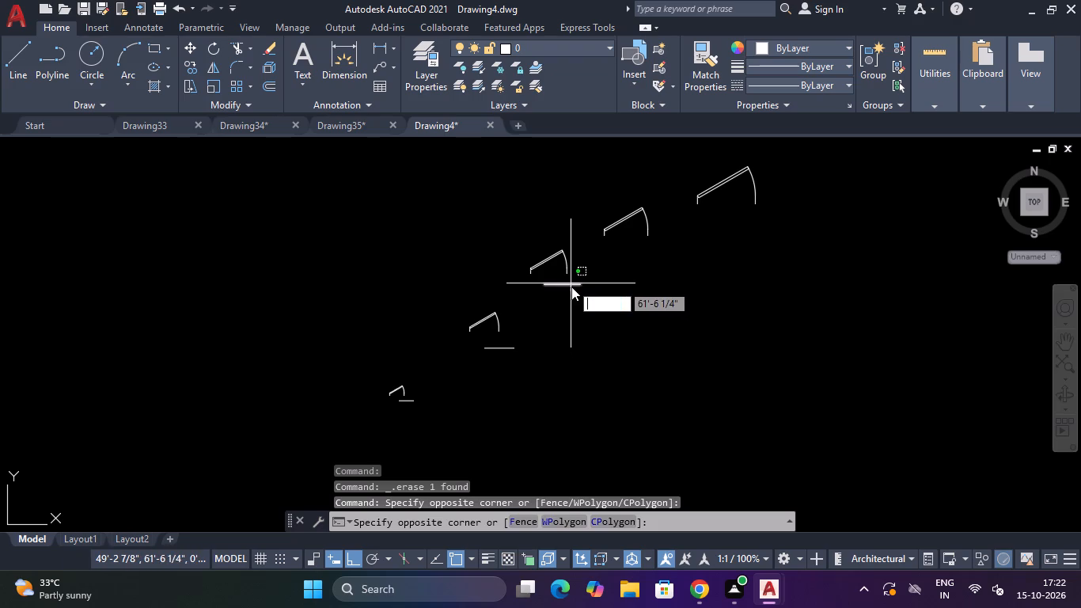
key("Escape")
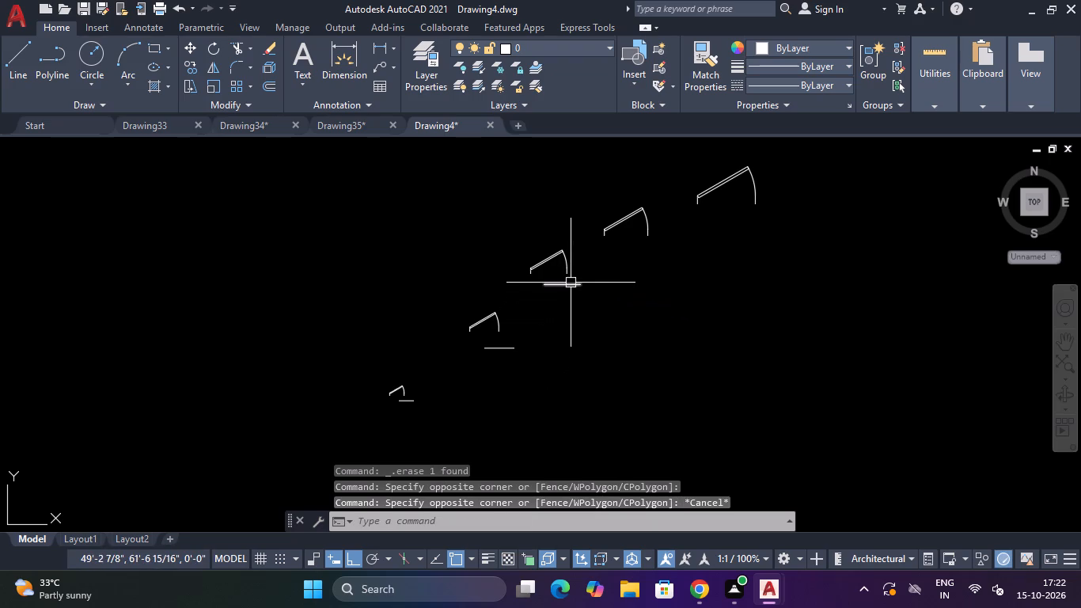
scroll(571, 283, "up", 3)
left_click(574, 275)
left_click(540, 324)
key("Delete")
scroll(542, 316, "down", 5)
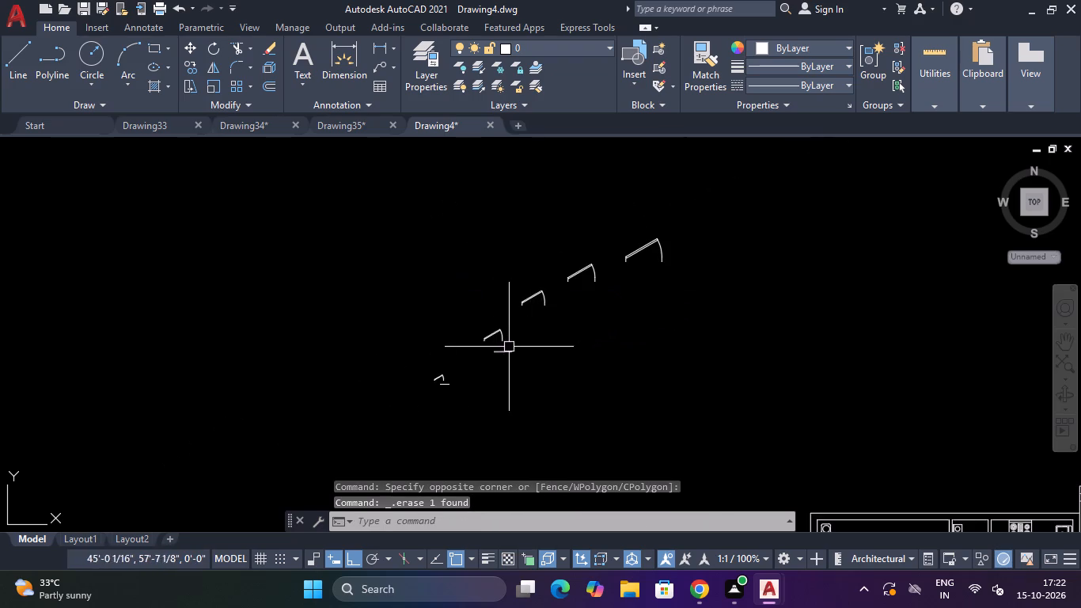
Erase the reference lines below the two smallest door blocks (2' and 1').
scroll(504, 349, "up", 3)
key("Delete")
left_click(502, 351)
left_click(486, 384)
key("Delete")
scroll(480, 382, "down", 3)
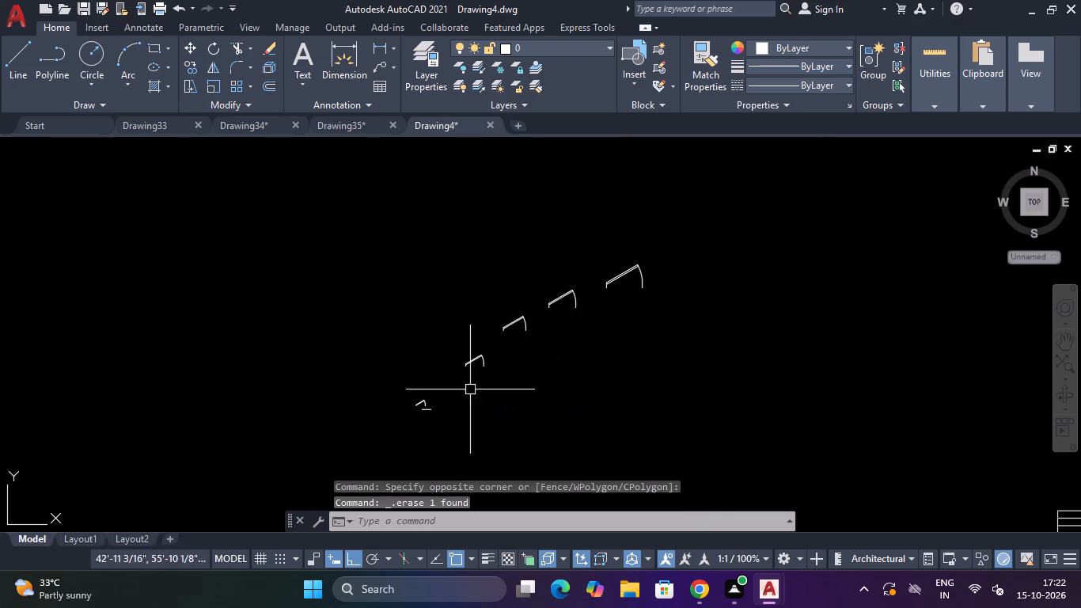
scroll(427, 430, "up", 3)
left_click_drag(437, 338, 436, 346)
left_click(423, 367)
key("Delete")
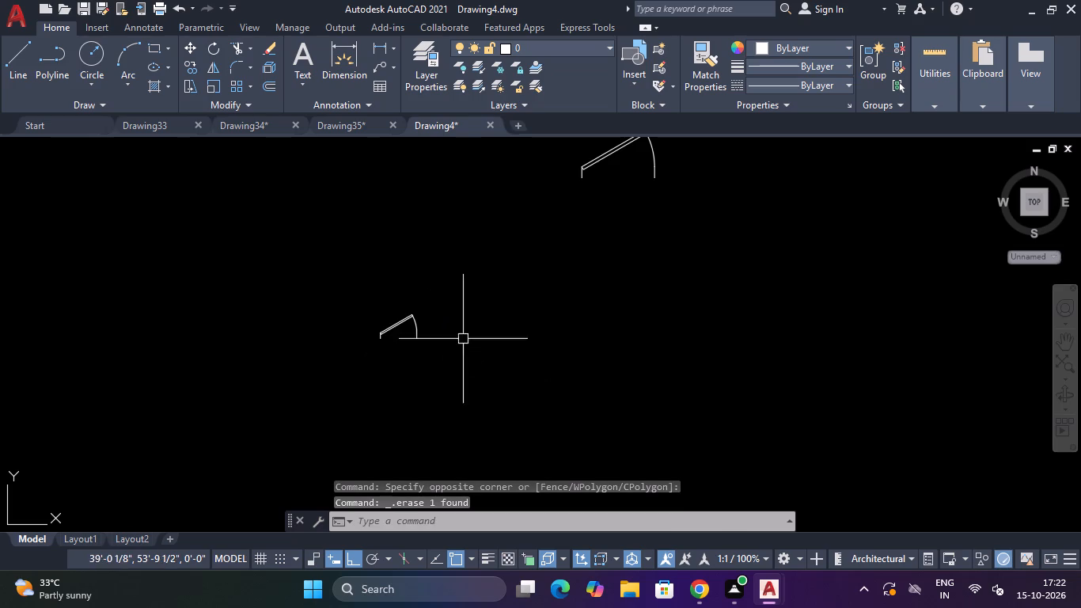
Move the 4' door block by its hinge-side end to the outer entrance opening beside the kitchen, with Ortho off.
scroll(508, 313, "down", 4)
scroll(658, 205, "up", 3)
left_click(625, 241)
left_click(524, 359)
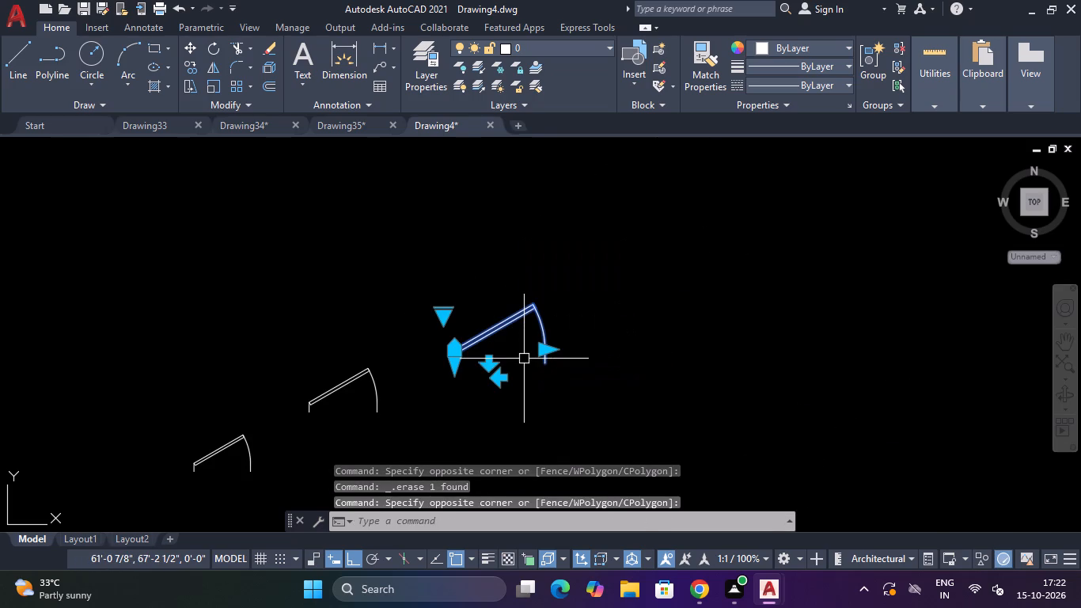
type("M")
key("space")
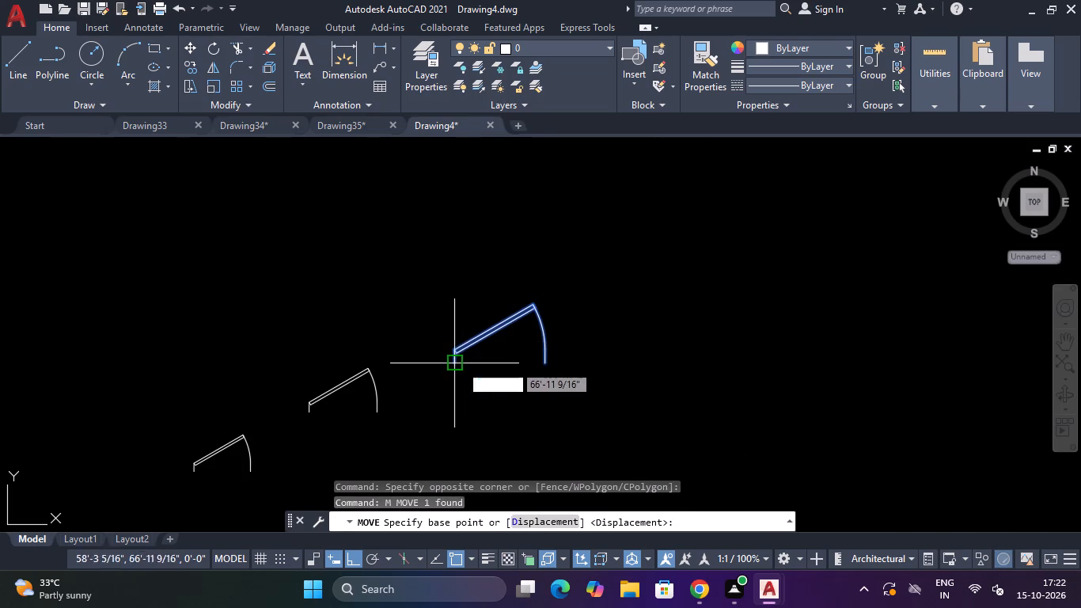
left_click(457, 365)
scroll(480, 369, "down", 4)
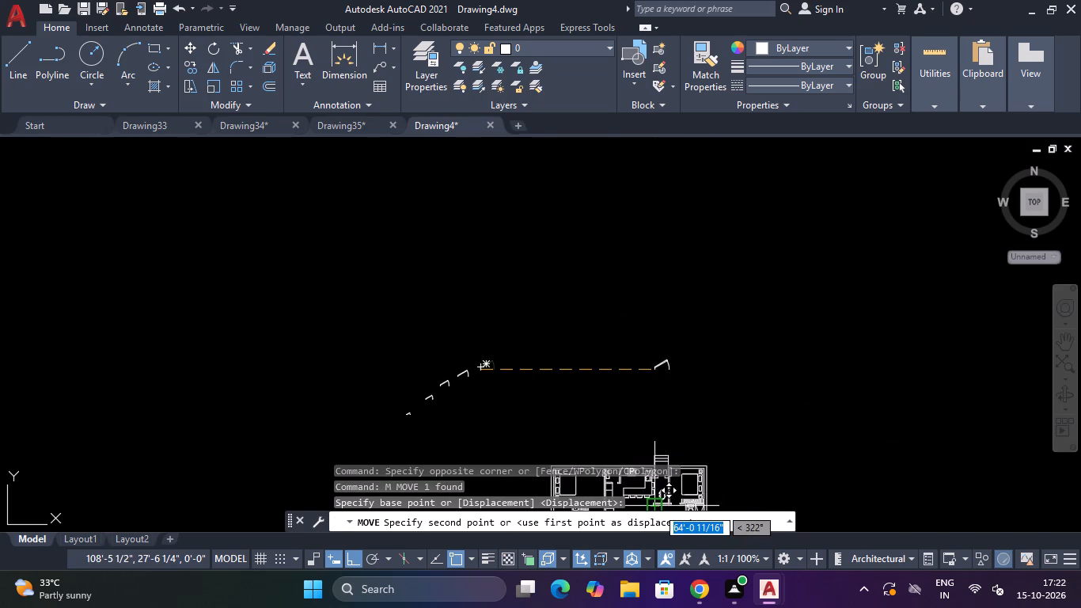
key("F8")
scroll(666, 465, "up", 4)
scroll(661, 312, "down", 4)
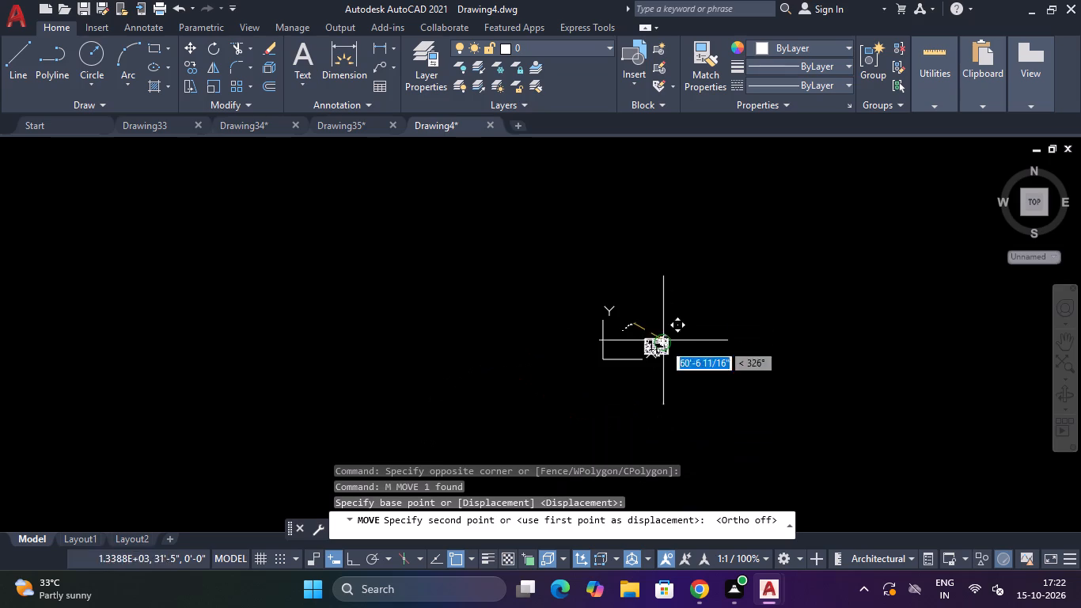
scroll(649, 330, "up", 4)
scroll(697, 397, "up", 4)
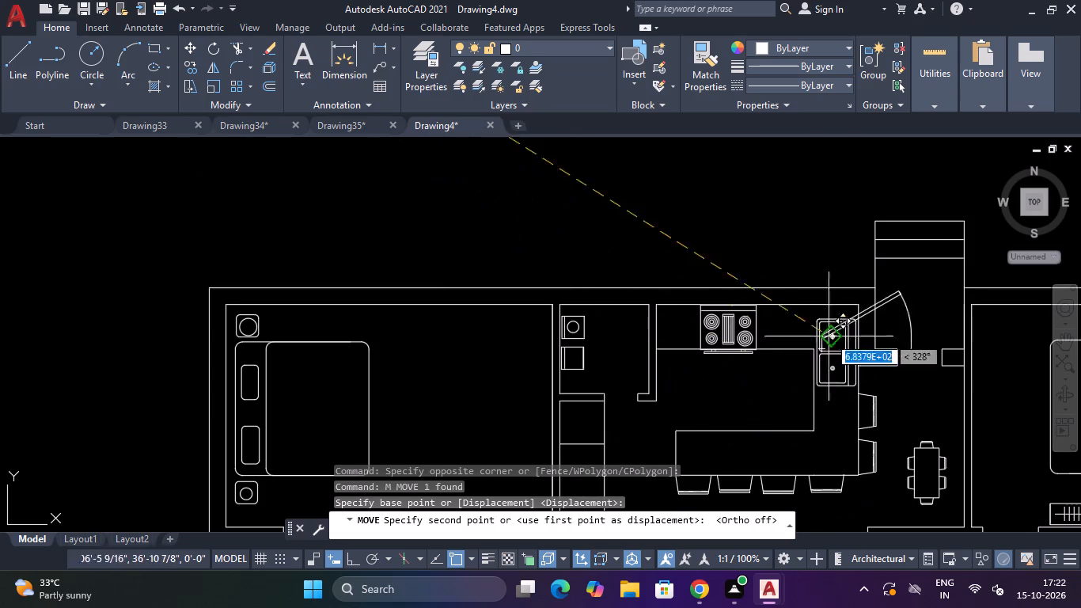
scroll(876, 301, "up", 2)
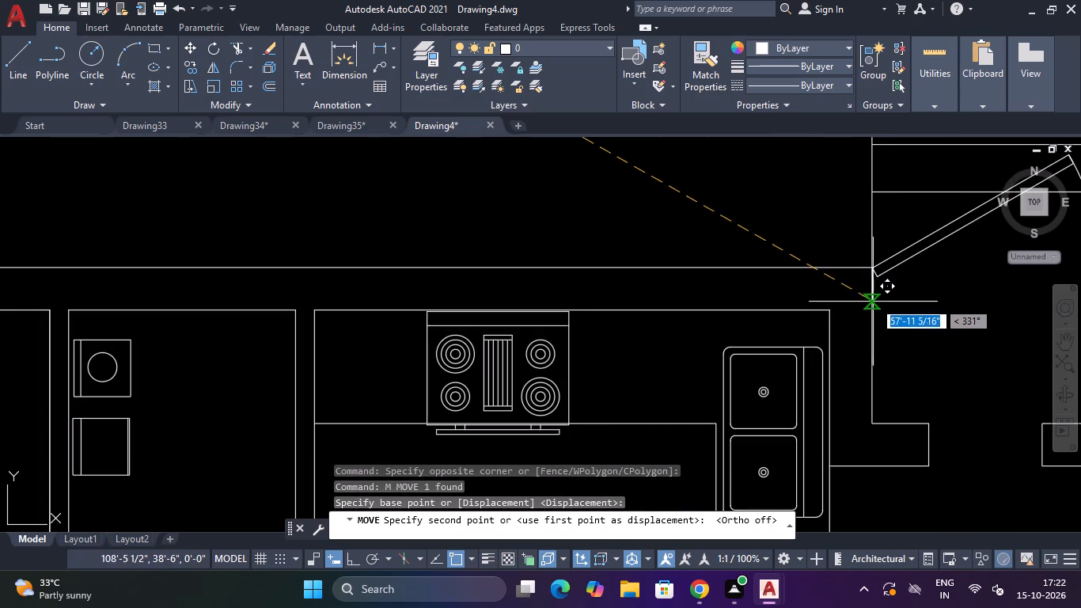
scroll(876, 300, "down", 4)
scroll(878, 304, "up", 2)
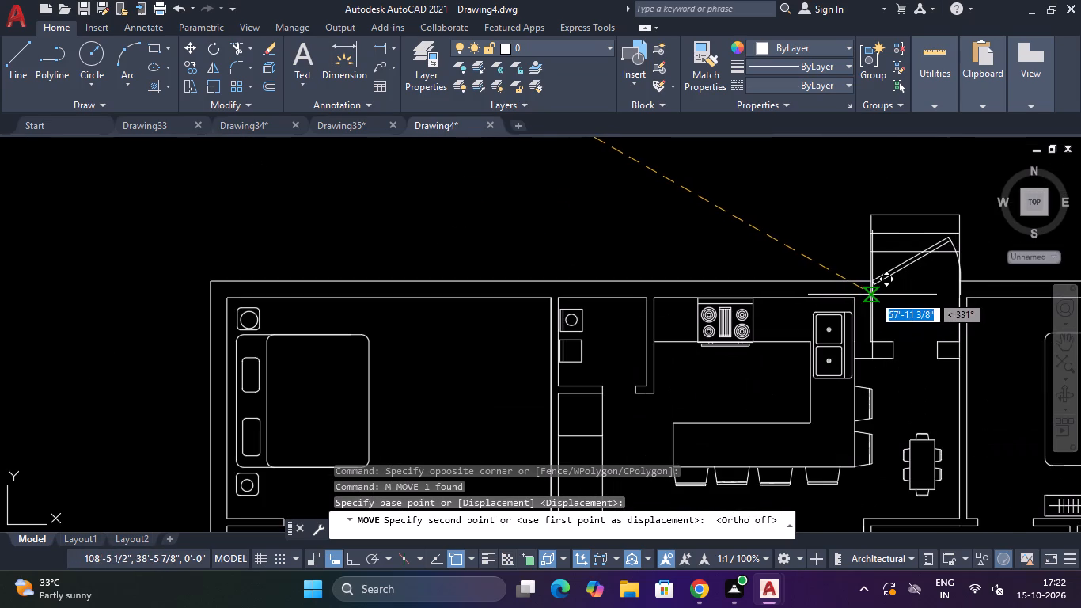
left_click(872, 294)
key("Escape")
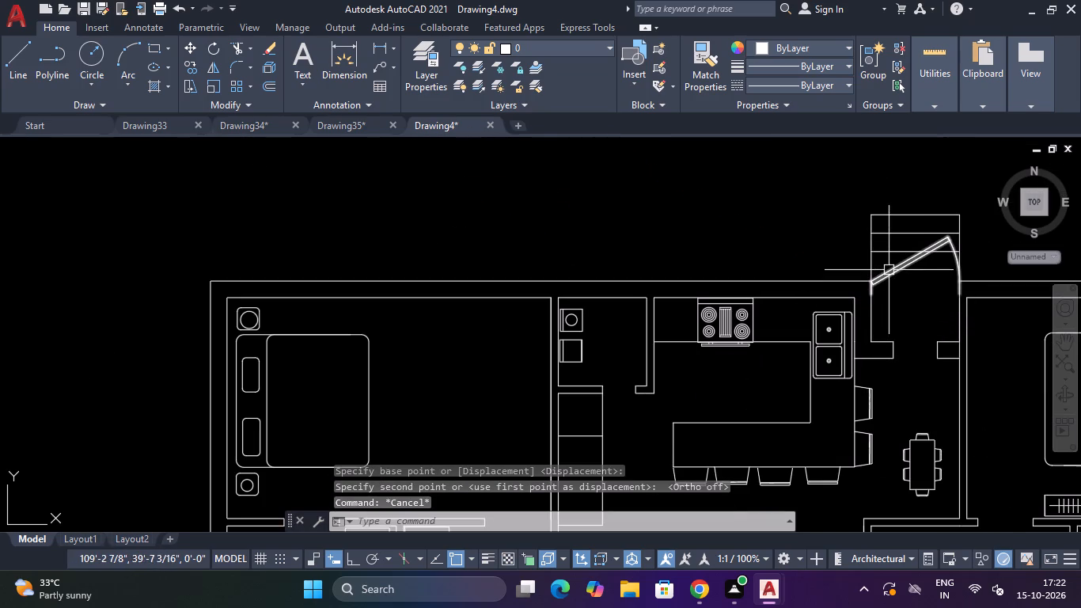
Flip the 4' entrance door so that it swings into the house.
left_click(889, 270)
left_click(910, 296)
key("Escape")
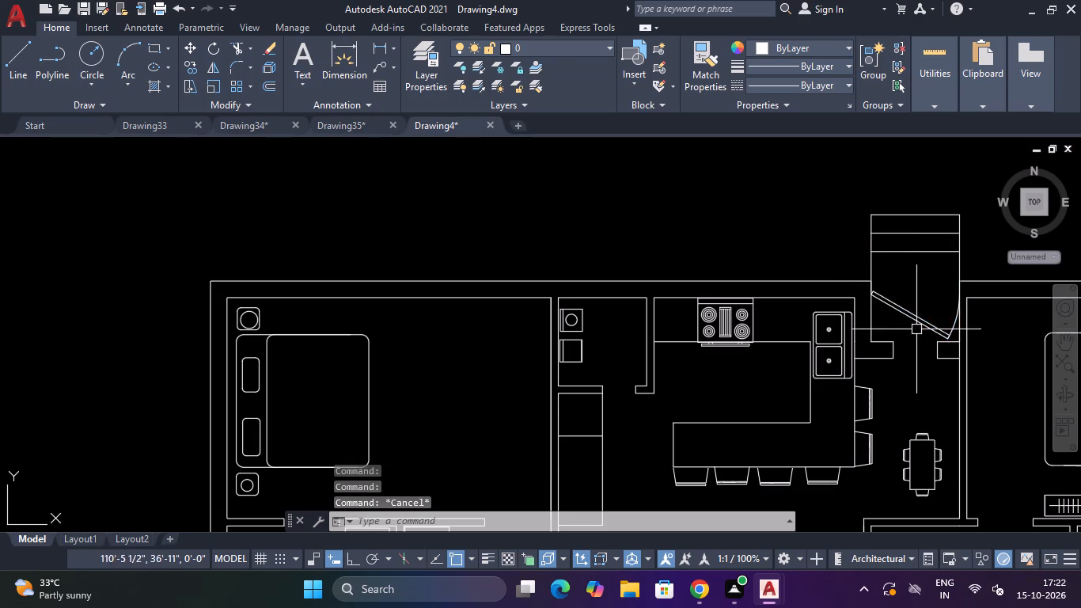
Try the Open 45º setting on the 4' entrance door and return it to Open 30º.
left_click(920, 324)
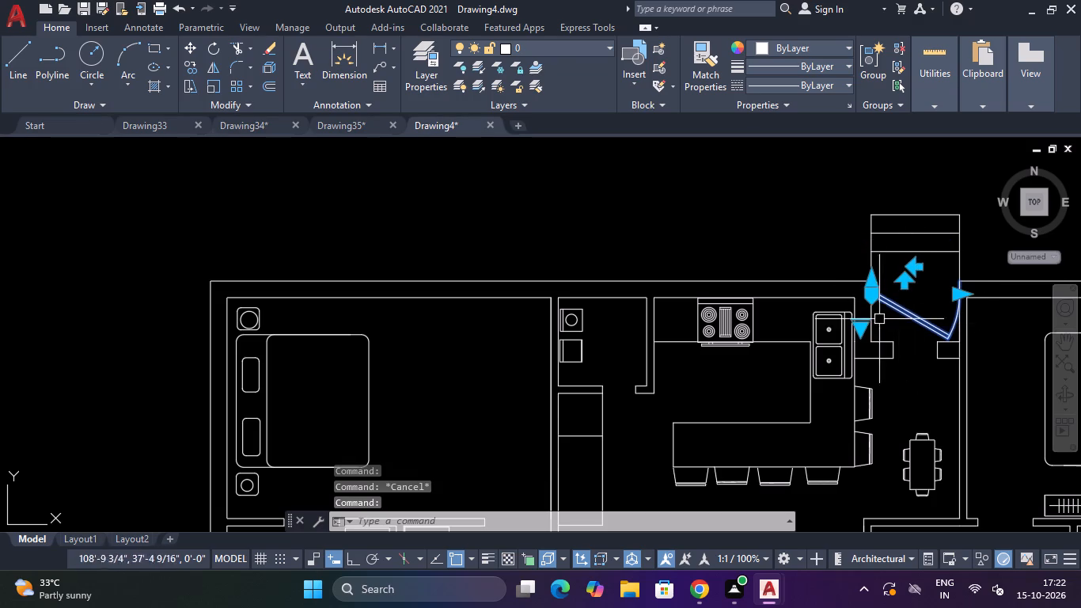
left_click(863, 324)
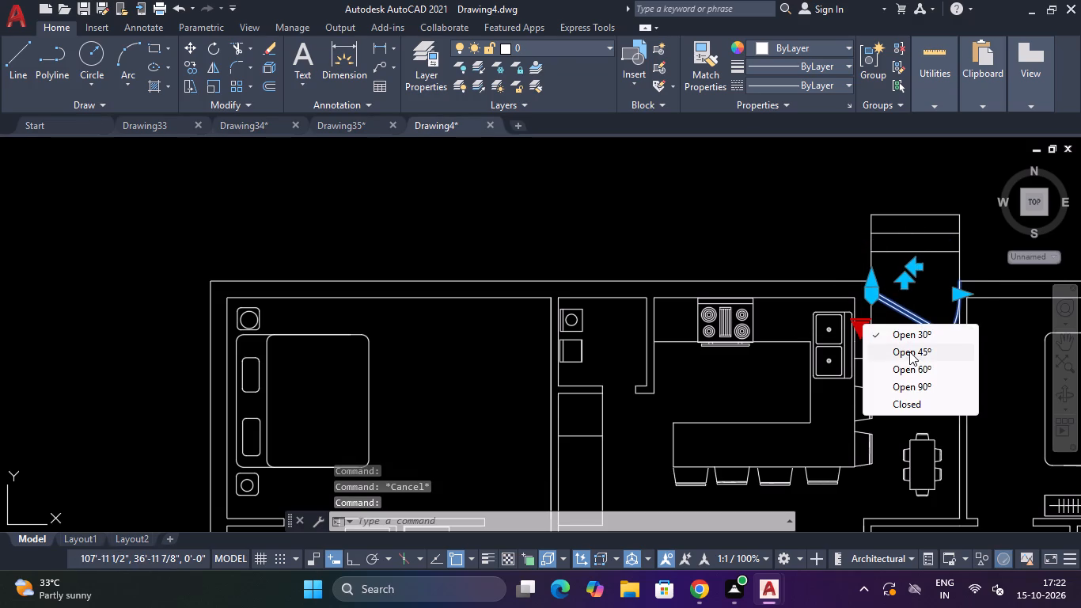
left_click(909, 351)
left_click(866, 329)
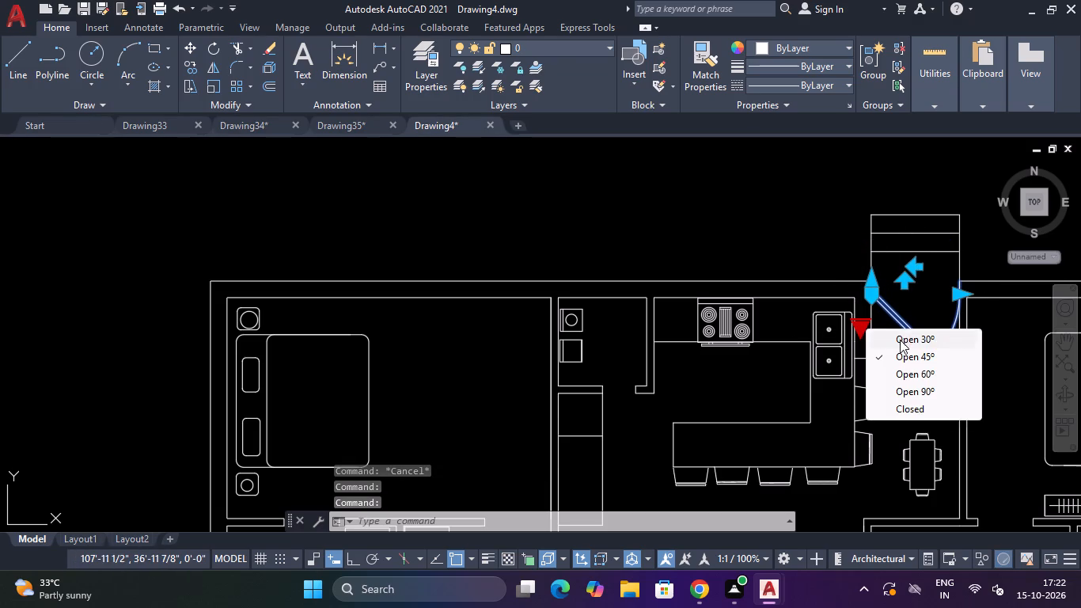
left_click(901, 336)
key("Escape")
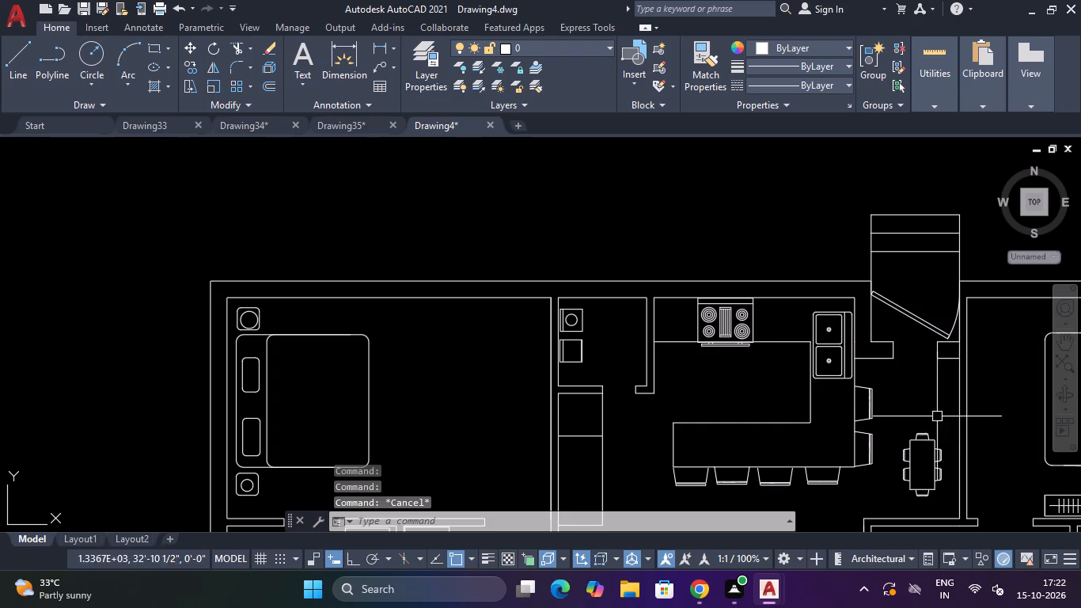
Erase the short wall stub on the passage side opposite the kitchen, just inside the 4' entrance door.
scroll(946, 346, "up", 3)
left_click(972, 322)
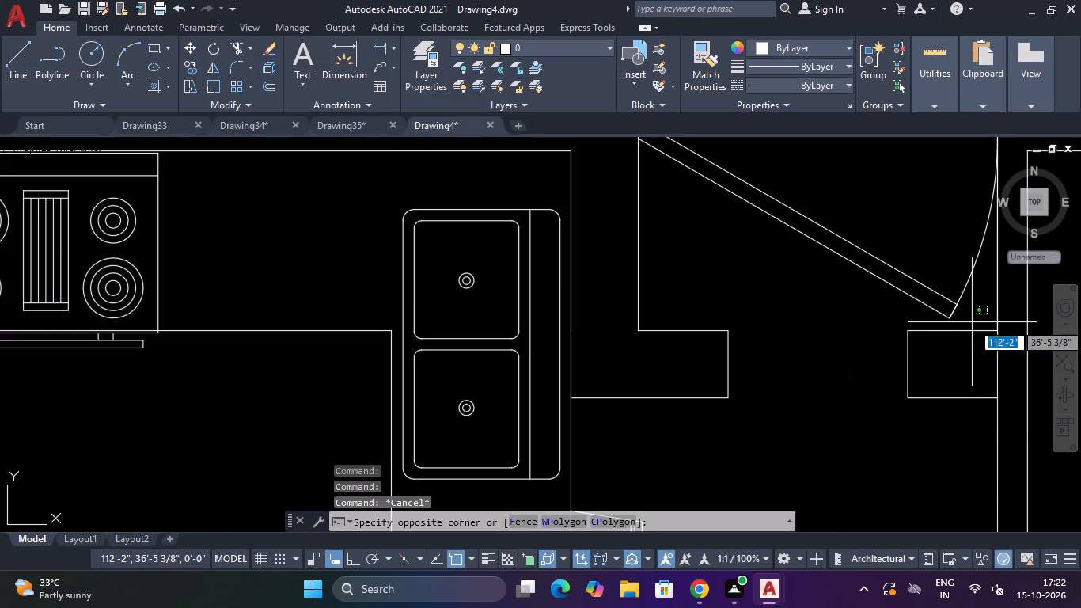
left_click(936, 409)
key("Delete")
left_click(924, 372)
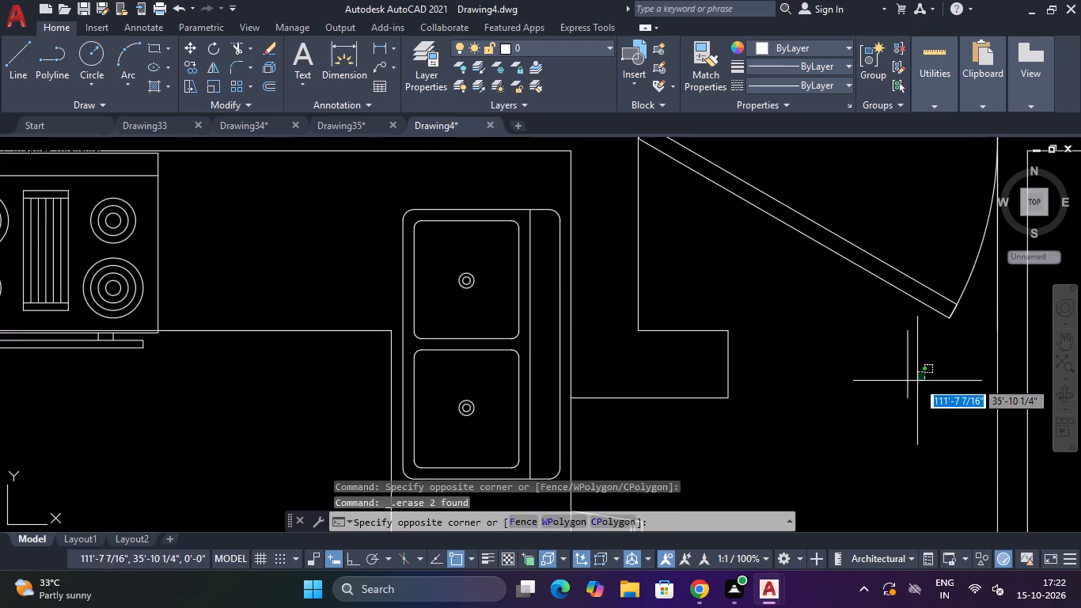
left_click(893, 387)
key("Delete")
Move the 3' door block by its hinge-side end to the outer wall opening at the porch on the plan's lower side.
scroll(895, 386, "down", 3)
scroll(859, 366, "up", 2)
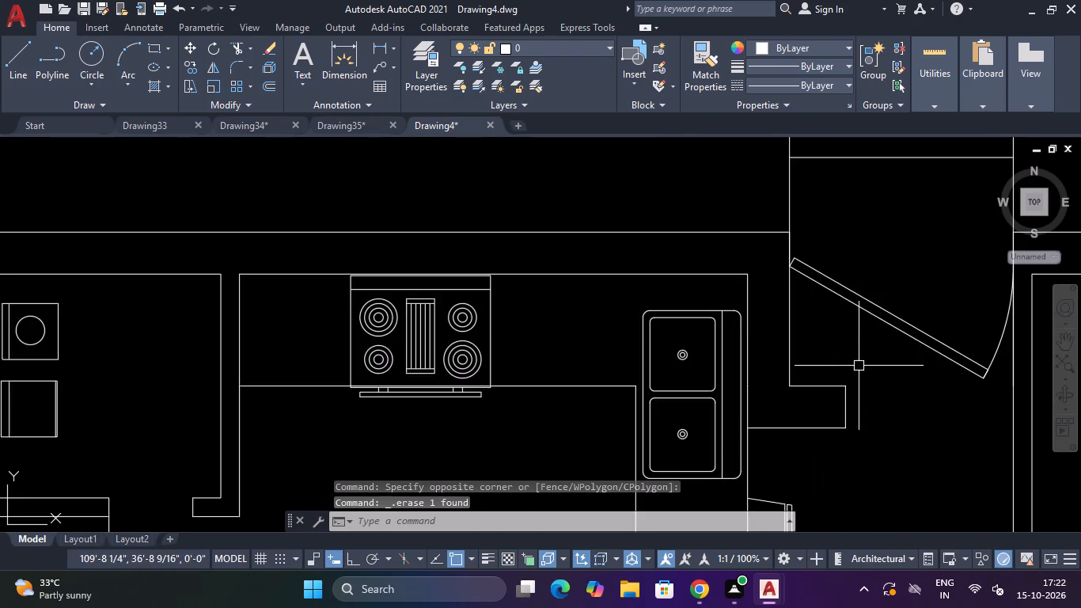
scroll(859, 366, "down", 3)
scroll(796, 351, "down", 2)
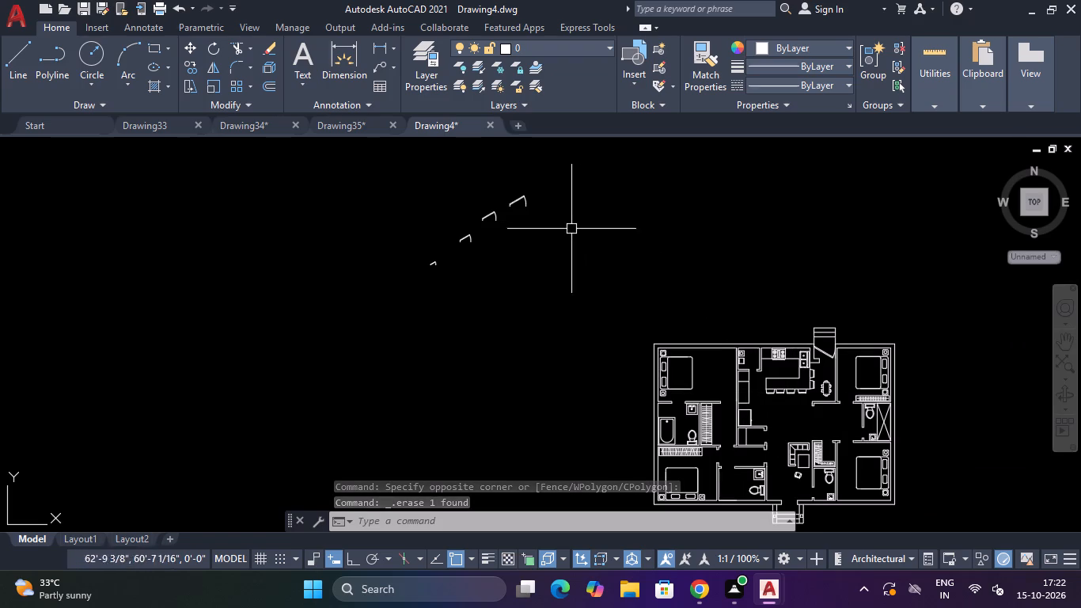
left_click_drag(567, 173, 558, 180)
key("Escape")
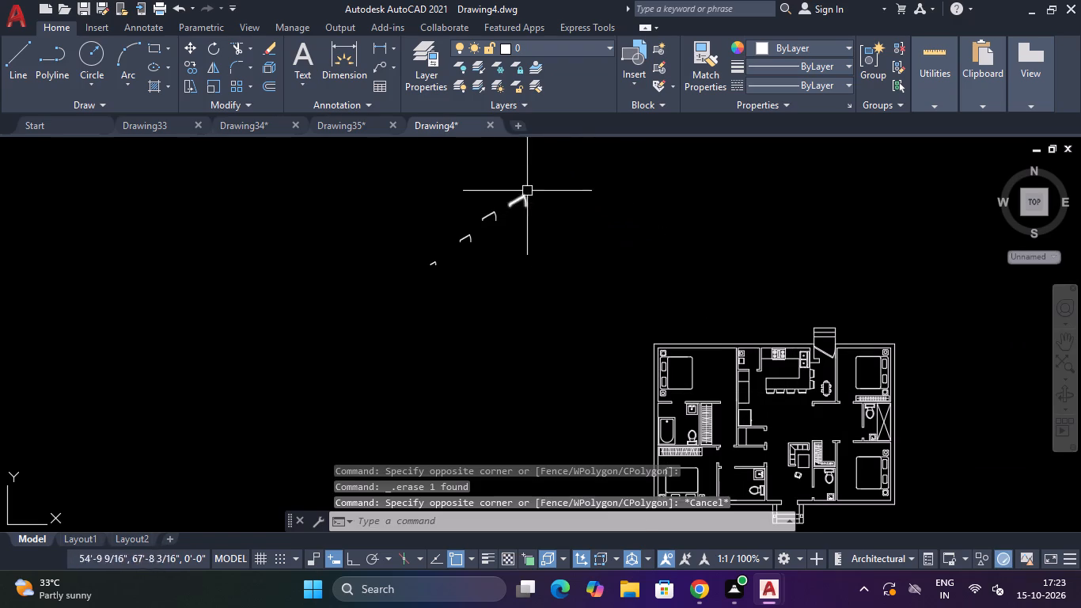
scroll(513, 199, "up", 3)
left_click_drag(587, 165, 581, 173)
left_click(463, 283)
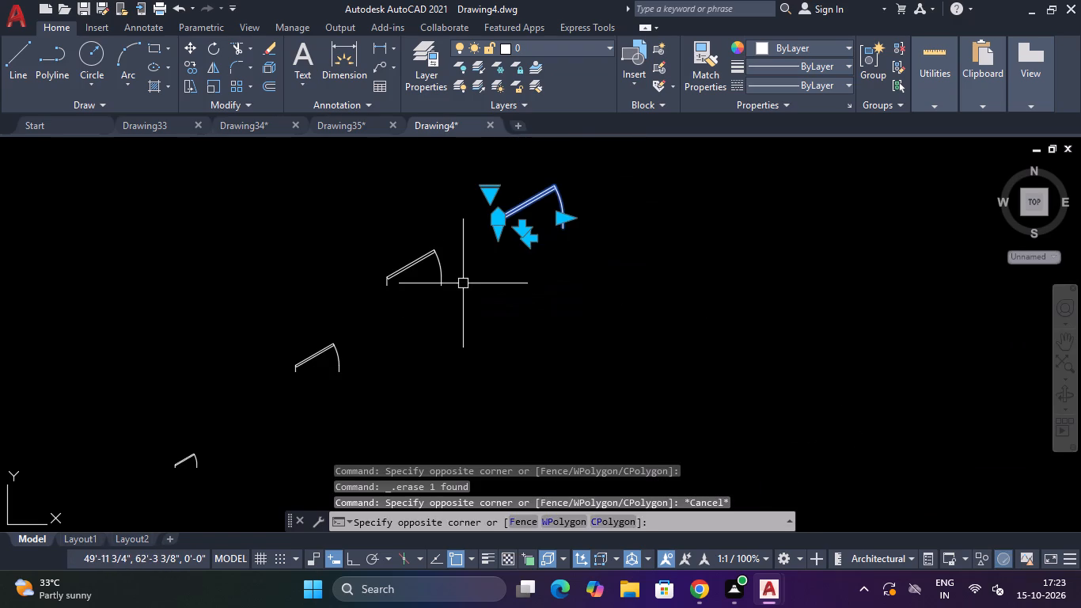
key("m")
key("space")
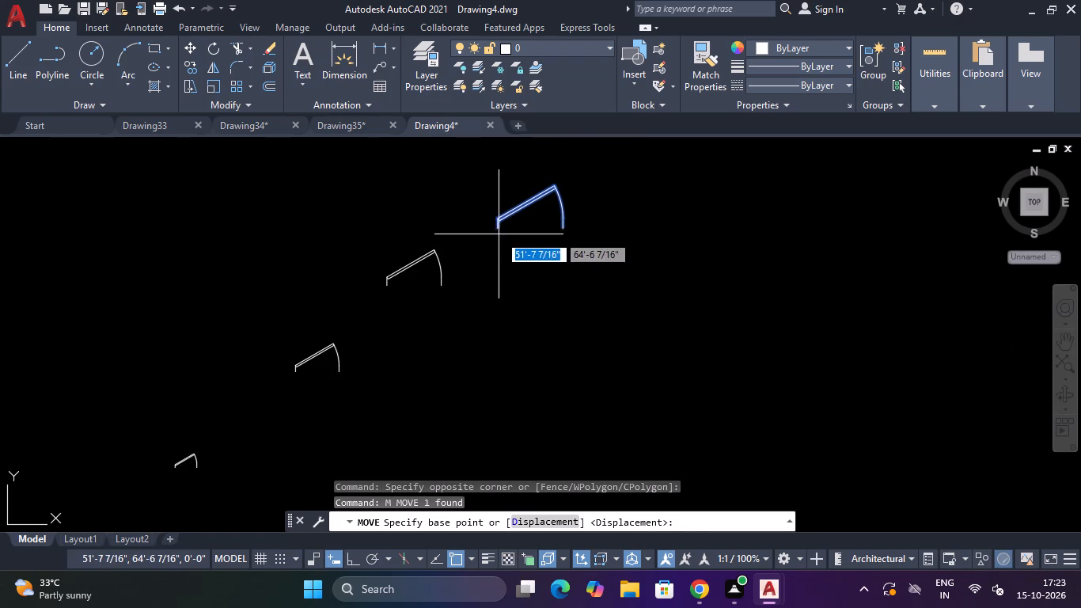
left_click(497, 232)
scroll(500, 234, "down", 5)
scroll(607, 363, "up", 5)
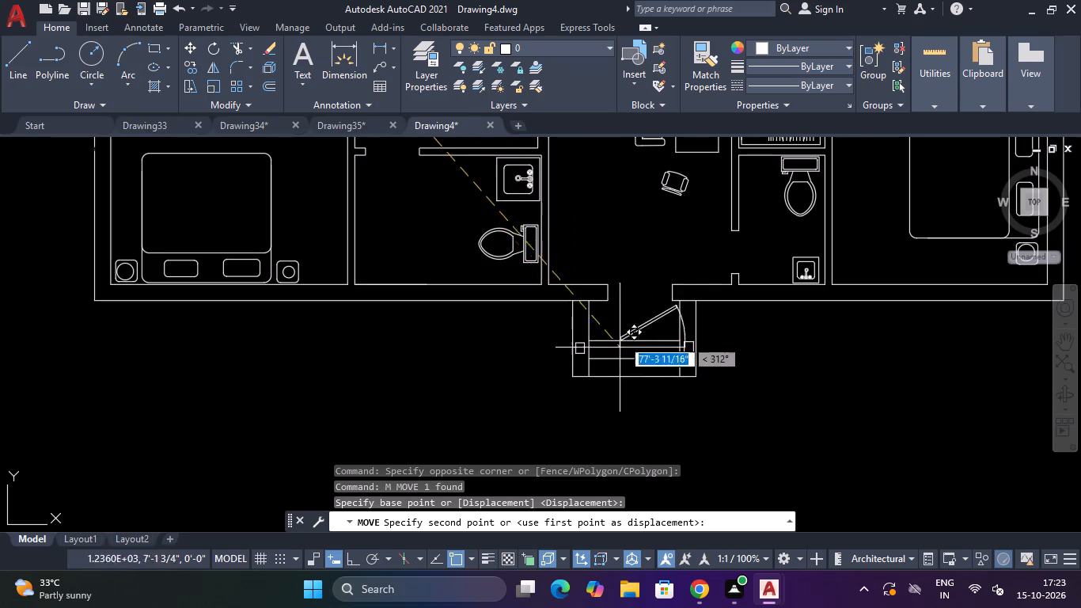
left_click(610, 299)
key("Escape")
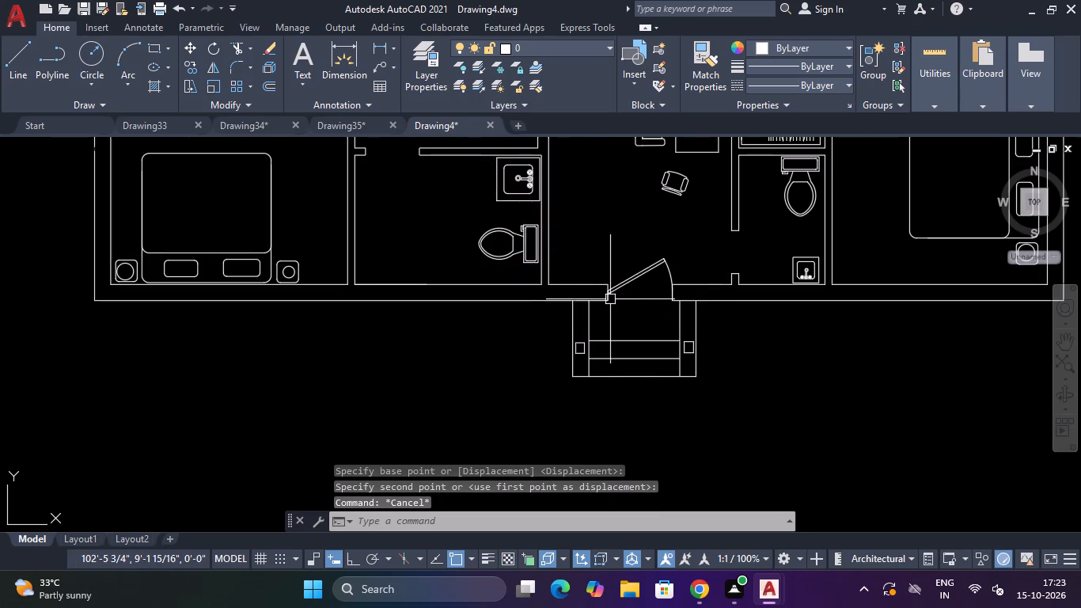
Copy the 2'6" door block by its hinge-side end to the opening between the upper-left bedroom and its bathtub bathroom.
scroll(610, 299, "down", 6)
scroll(495, 153, "up", 4)
left_click_drag(493, 153, 491, 169)
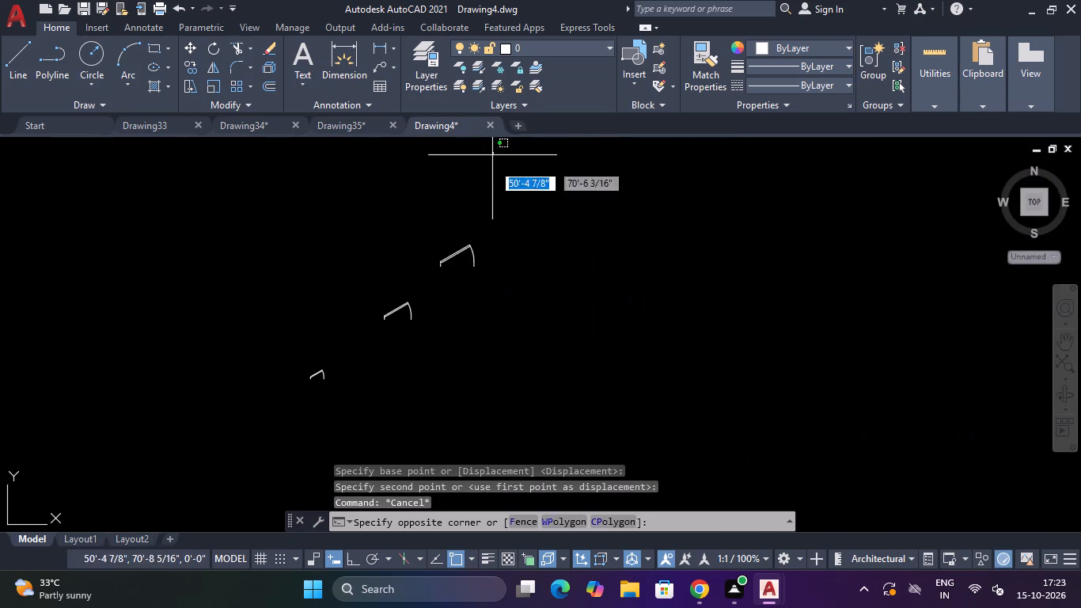
left_click_drag(491, 169, 488, 173)
left_click(413, 295)
type("CO")
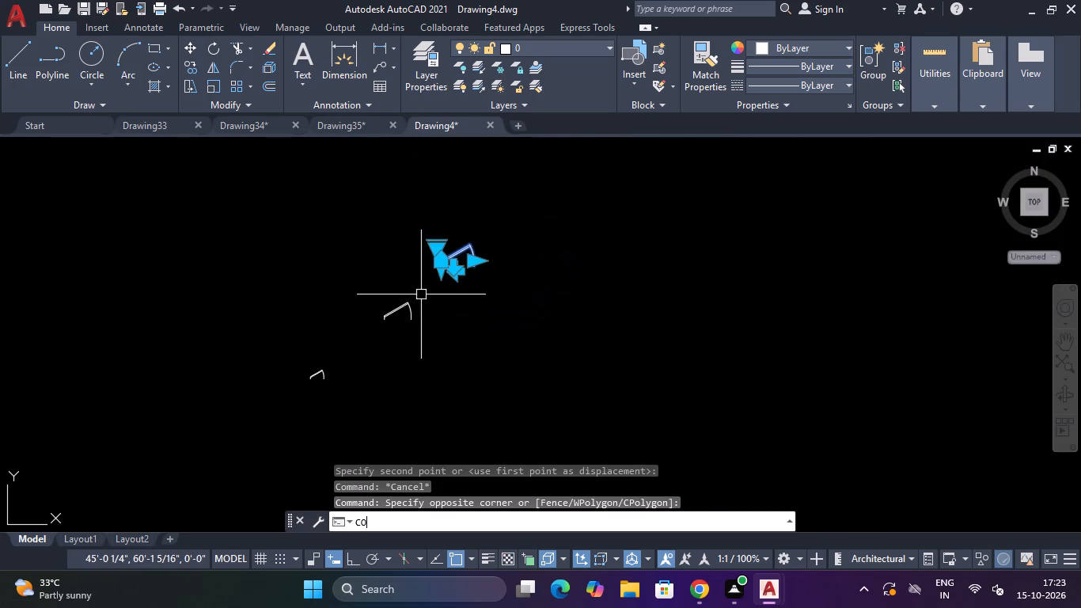
key("Return")
scroll(449, 259, "up", 2)
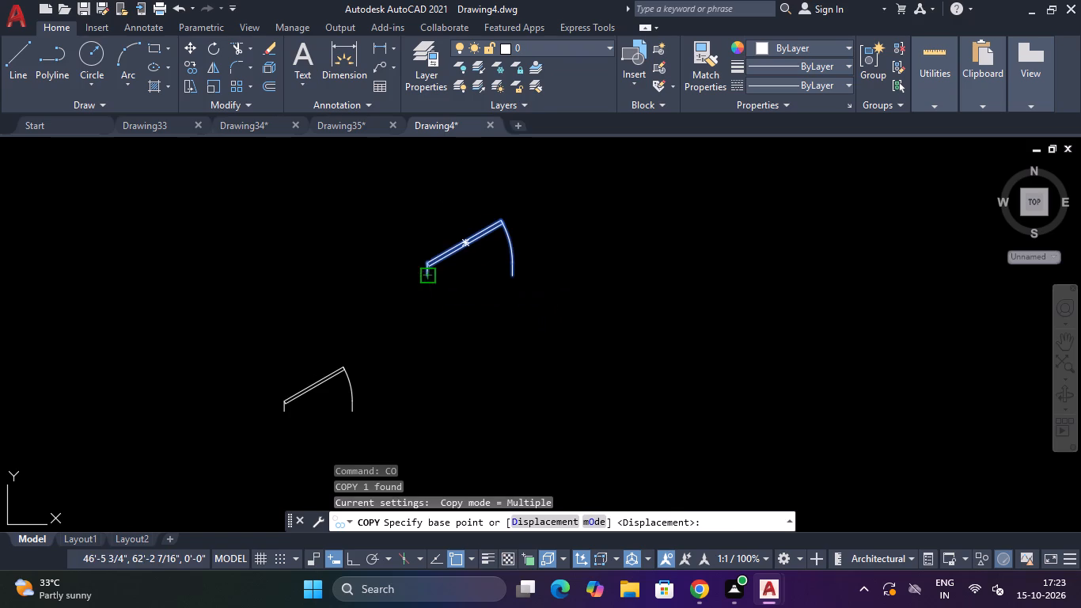
left_click(427, 273)
scroll(468, 291, "down", 4)
scroll(560, 374, "down", 2)
scroll(676, 426, "down", 4)
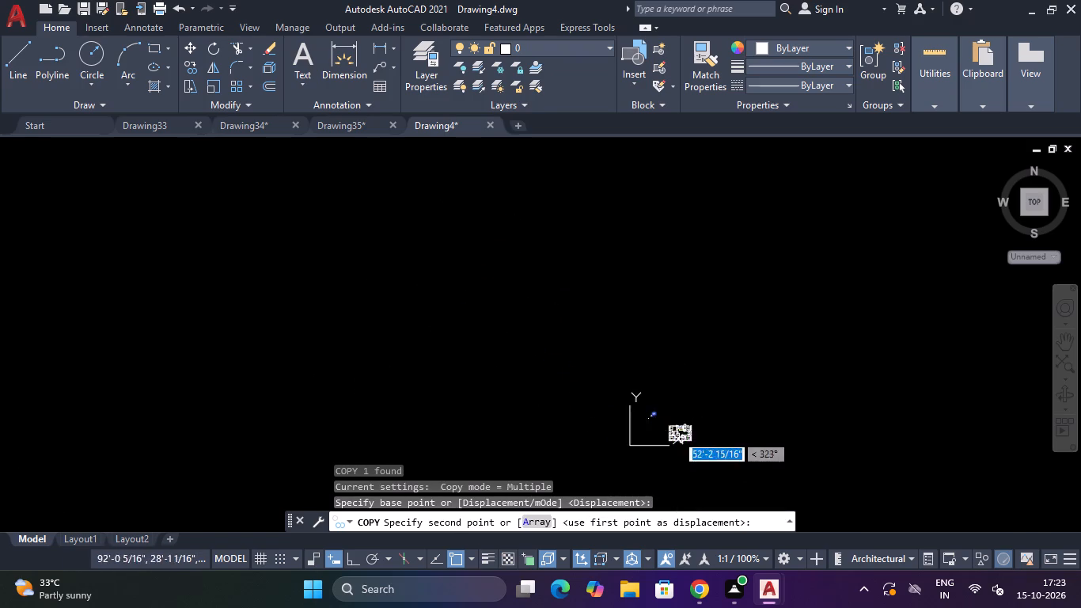
scroll(664, 444, "up", 6)
scroll(773, 284, "up", 4)
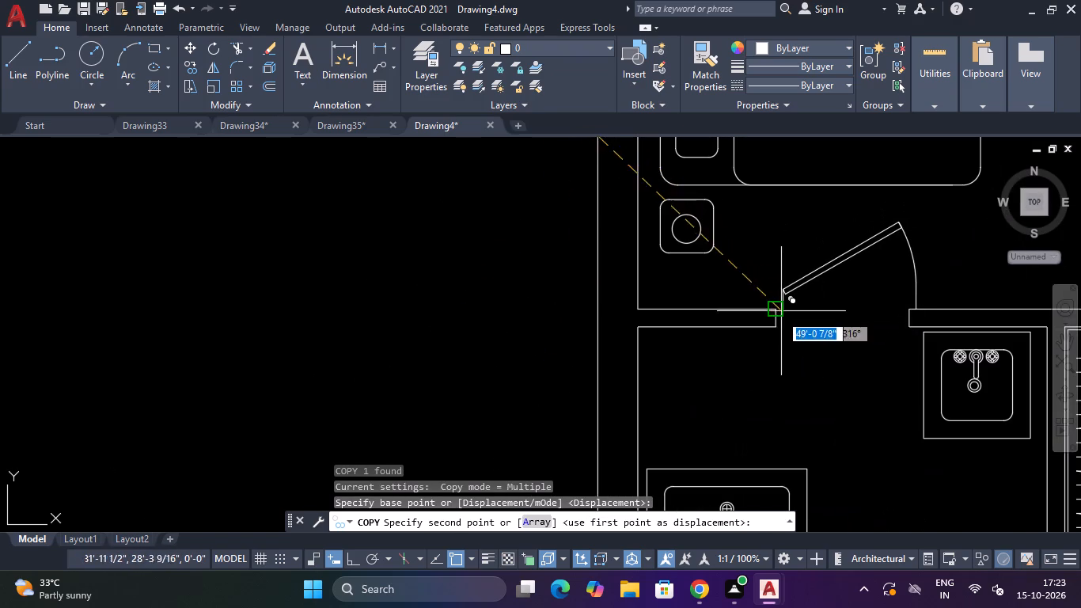
left_click(779, 332)
Place 2'6" door copies in the upper-left bedroom's passage opening and the facing opening of the bathroom below the passage.
scroll(790, 329, "down", 5)
scroll(859, 331, "up", 4)
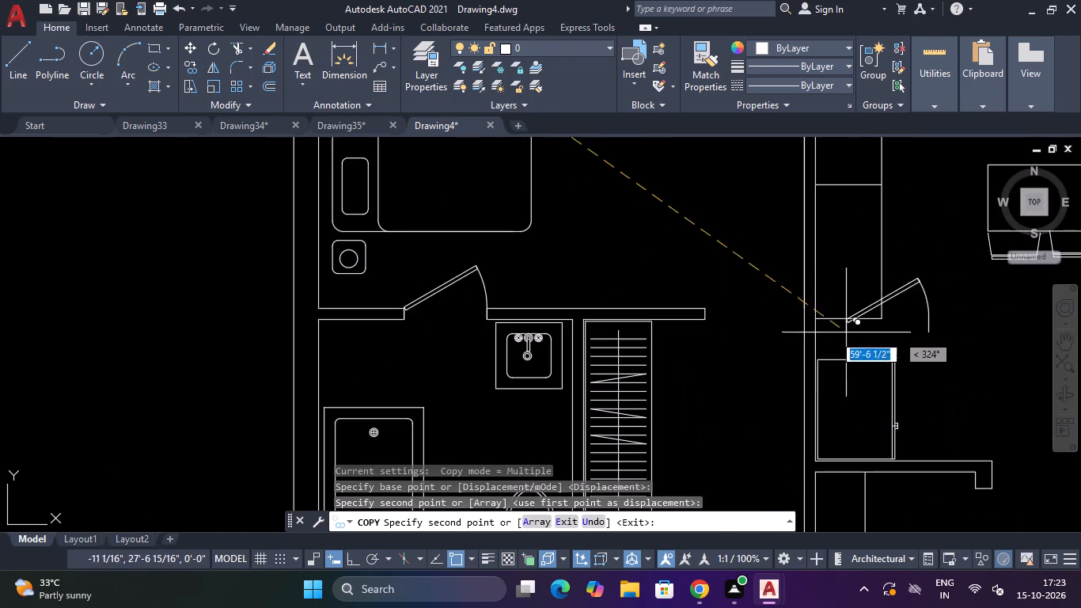
scroll(715, 324, "down", 4)
scroll(715, 358, "up", 4)
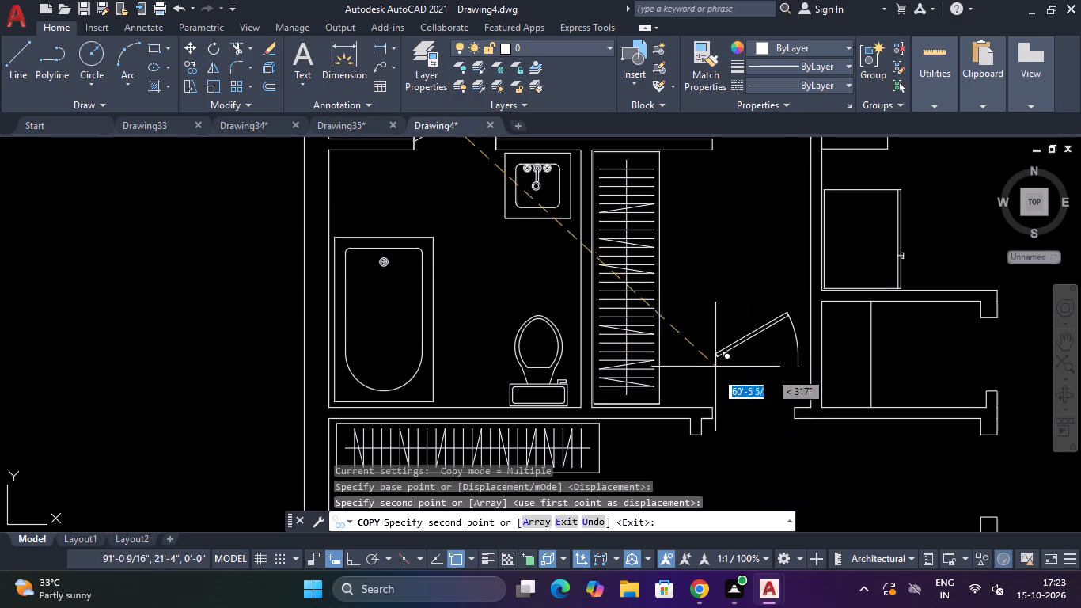
left_click(712, 424)
scroll(714, 424, "down", 4)
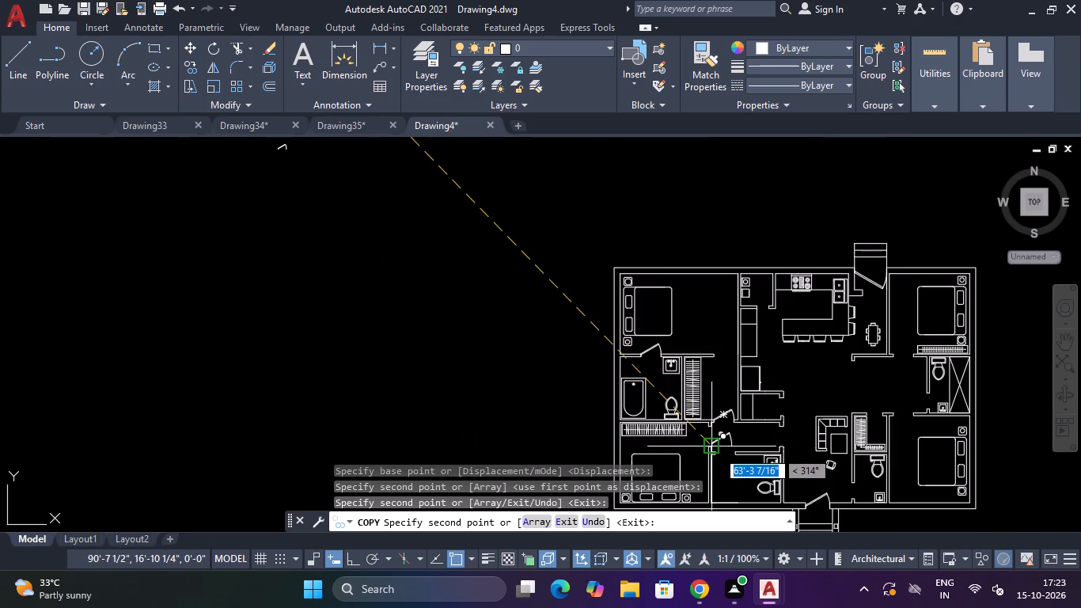
scroll(718, 454, "up", 4)
left_click(701, 460)
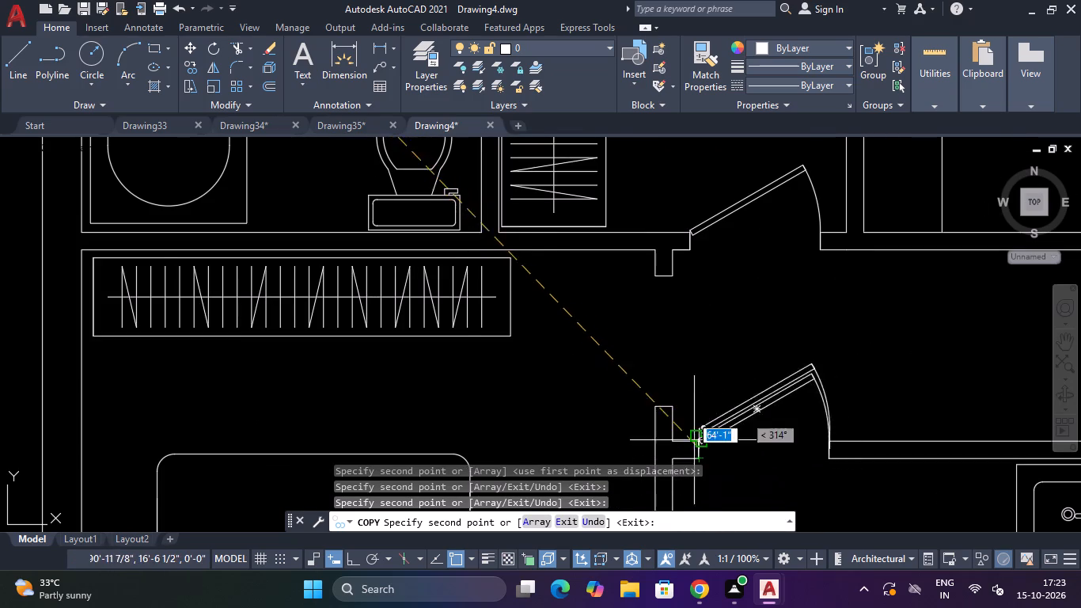
Place 2'6" door copies in the passage openings of the upper-right and lower-right bedrooms.
scroll(689, 378, "down", 2)
scroll(792, 363, "down", 2)
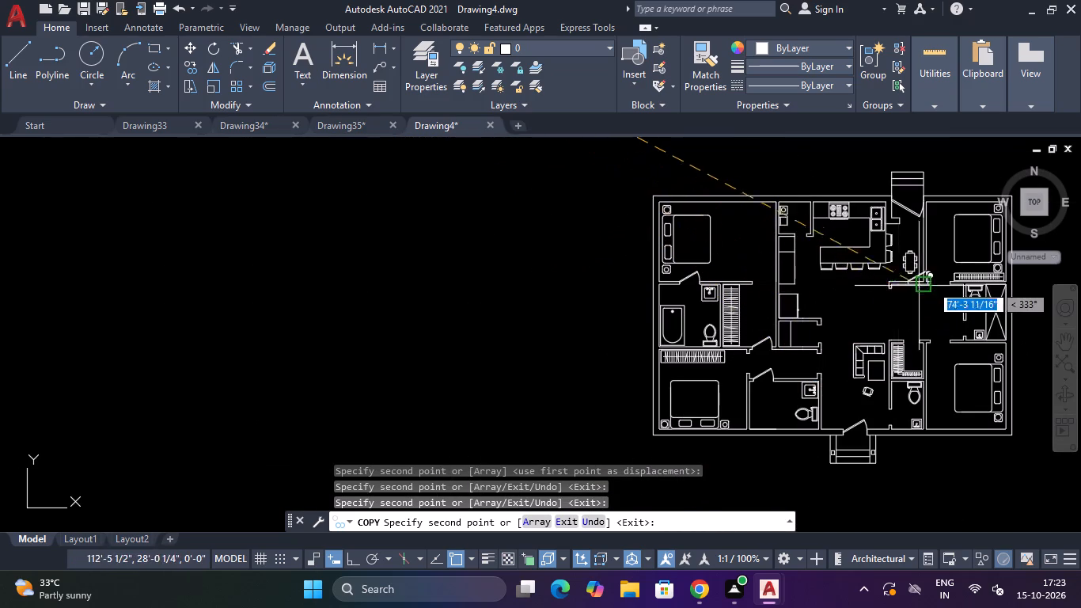
scroll(936, 275, "up", 4)
left_click(897, 333)
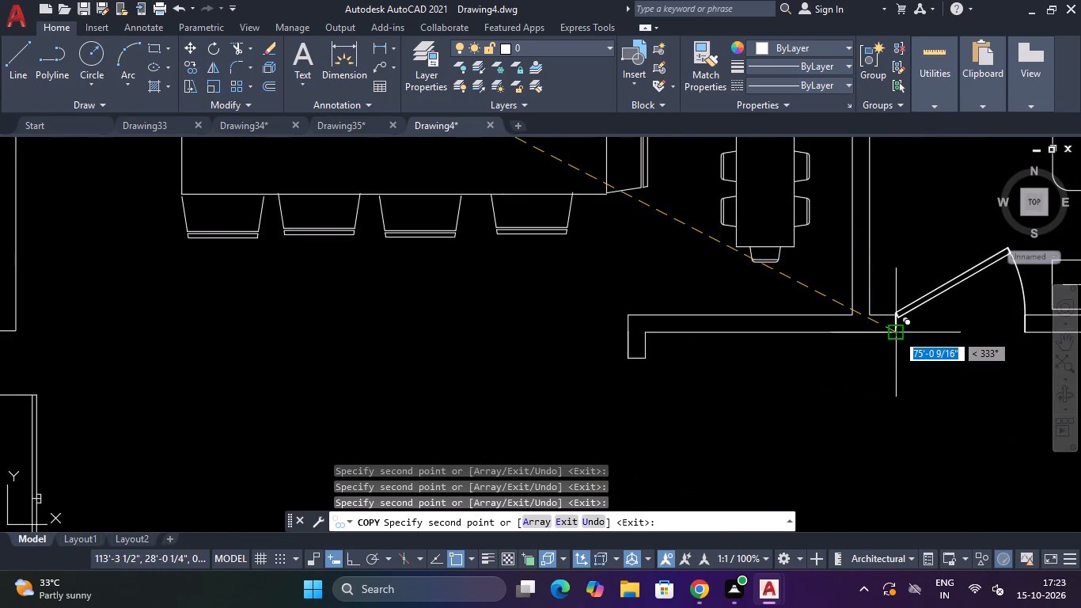
scroll(900, 338, "down", 4)
scroll(899, 406, "up", 4)
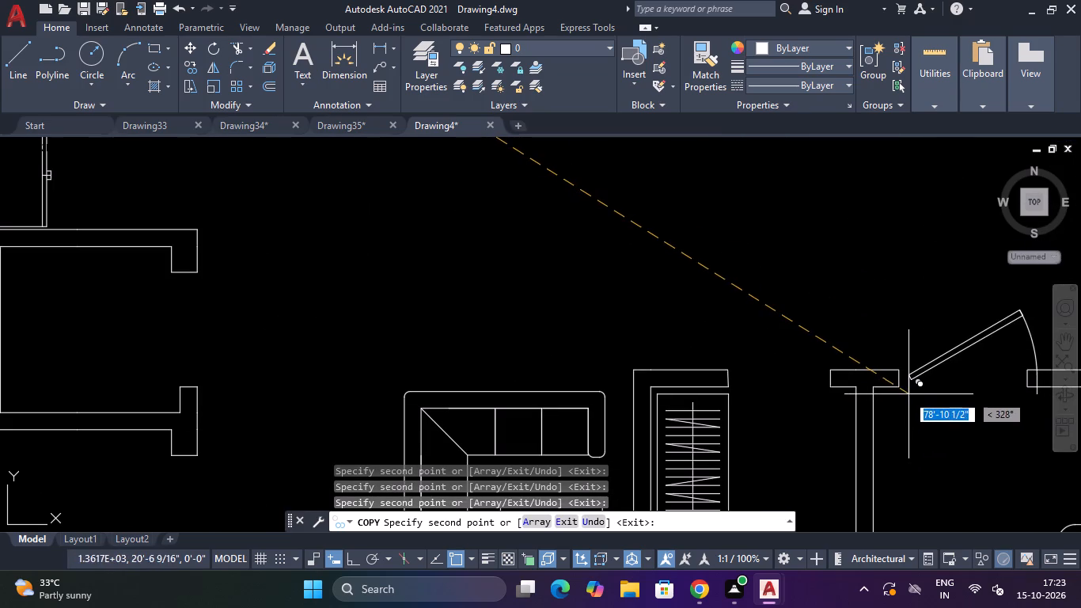
left_click(903, 388)
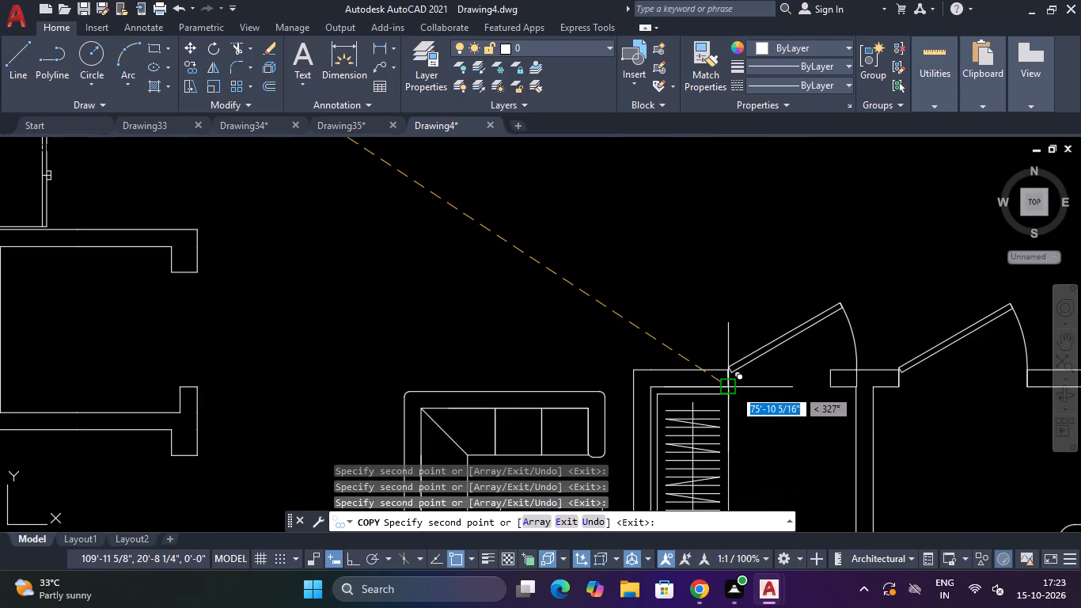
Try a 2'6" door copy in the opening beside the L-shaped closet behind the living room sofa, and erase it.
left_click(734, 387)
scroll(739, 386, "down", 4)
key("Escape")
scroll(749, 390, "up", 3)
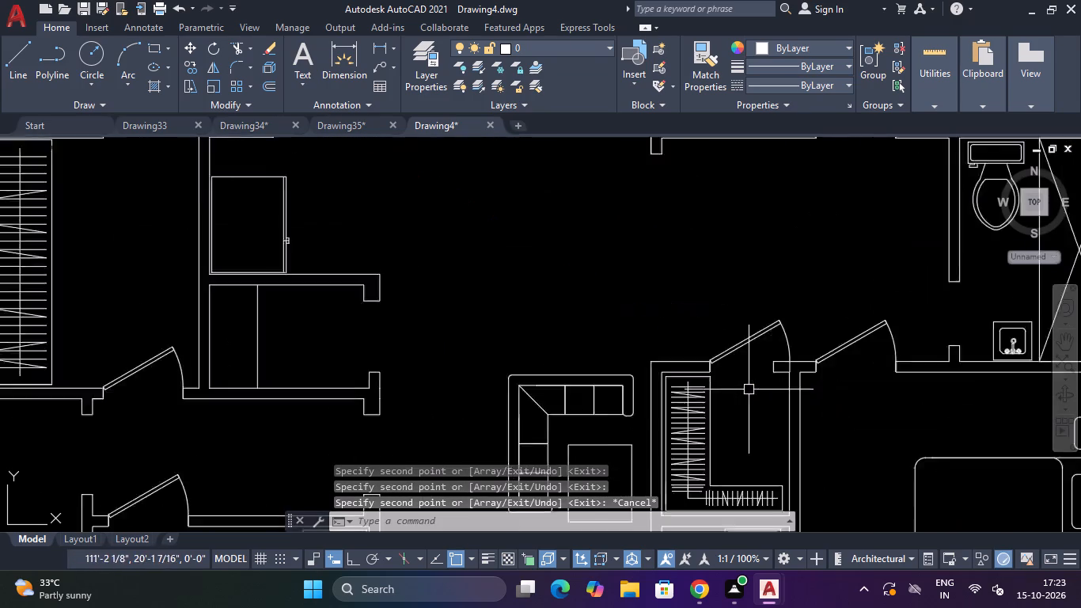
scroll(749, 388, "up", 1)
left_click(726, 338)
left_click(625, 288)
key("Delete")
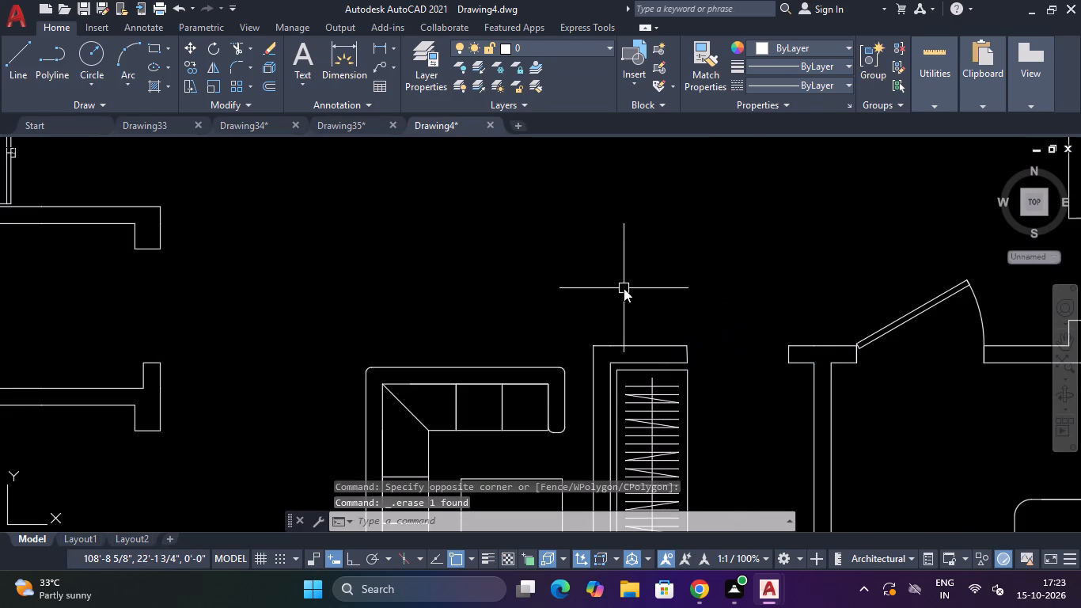
Measure the width of the opening between the L-shaped closet's wall end and the lower-right bedroom wall.
left_click(952, 124)
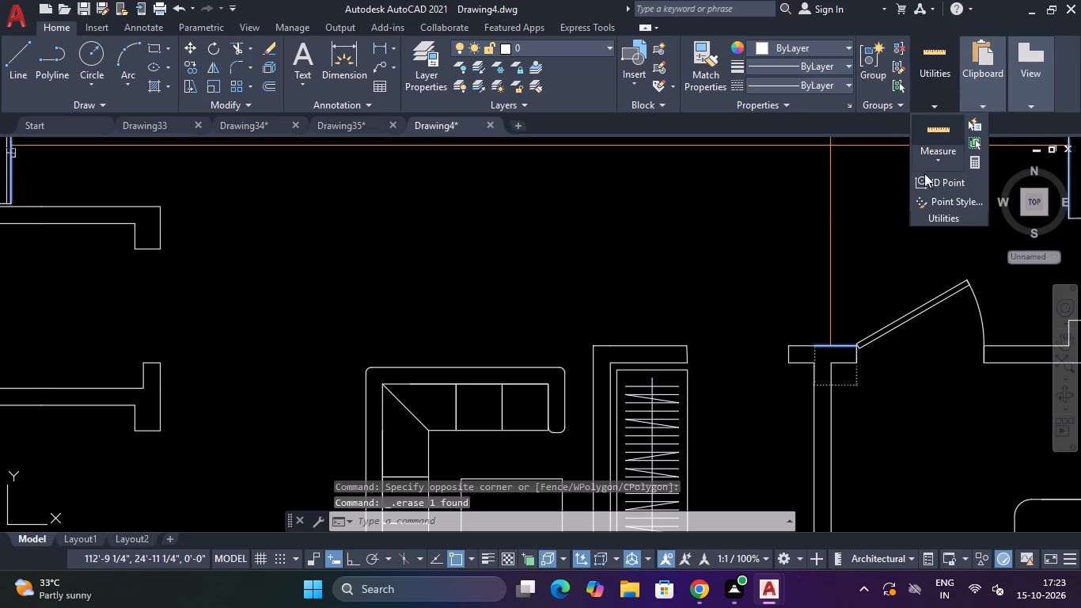
scroll(740, 360, "down", 1)
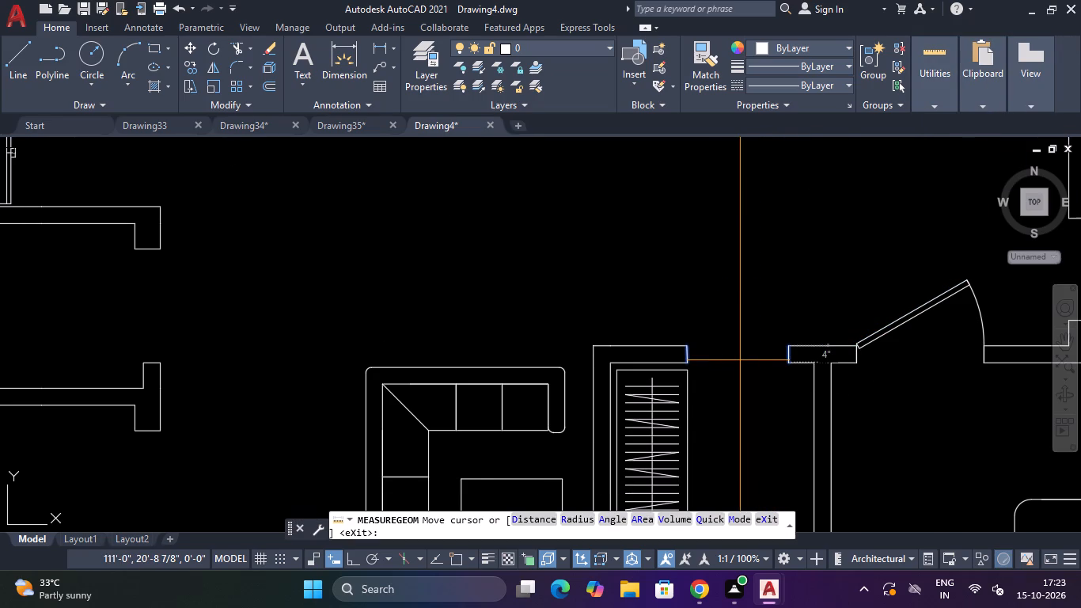
scroll(740, 360, "down", 1)
key("Escape")
key("Escape")
type("DLI")
key("space")
scroll(734, 370, "up", 3)
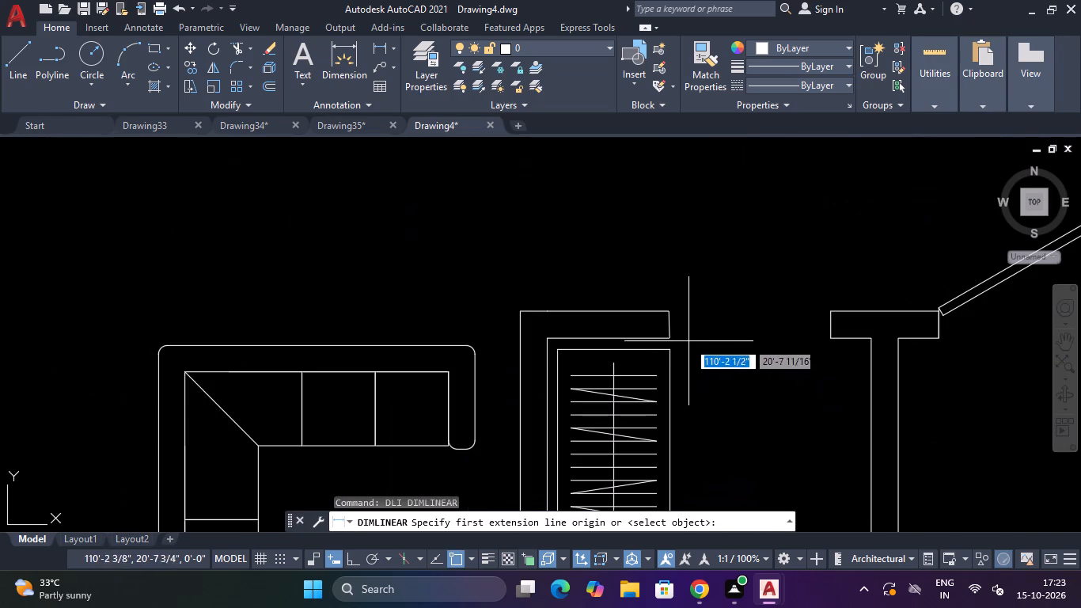
left_click(670, 338)
left_click(833, 337)
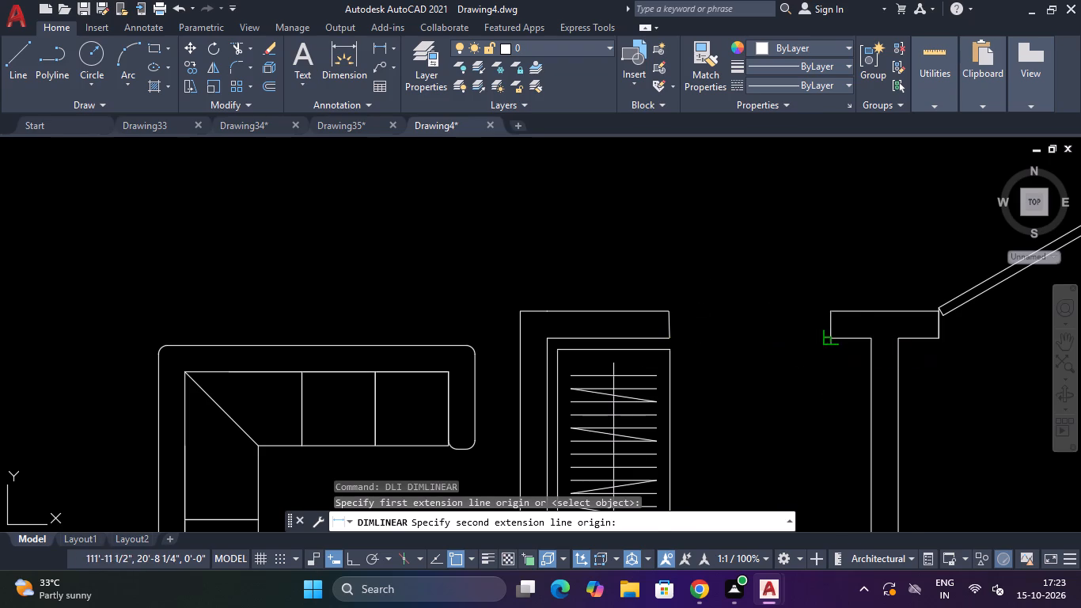
key("Escape")
Copy the 2' door block by its hinge-side end to the opening beside the L-shaped closet behind the sofa.
scroll(825, 288, "down", 9)
scroll(636, 264, "down", 3)
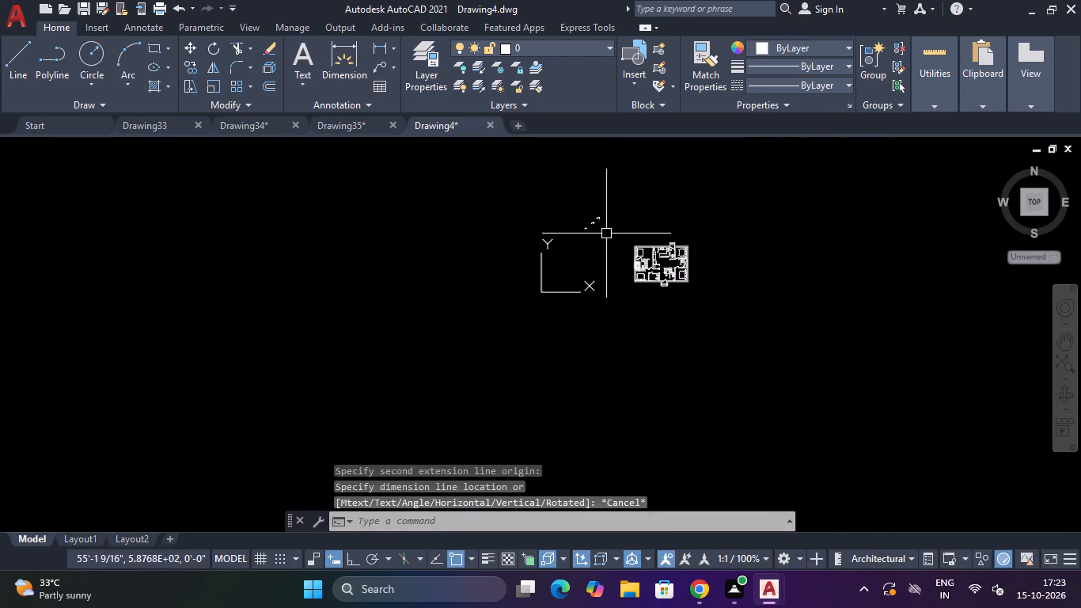
scroll(582, 194, "up", 4)
left_click_drag(668, 354, 656, 370)
left_click(647, 397)
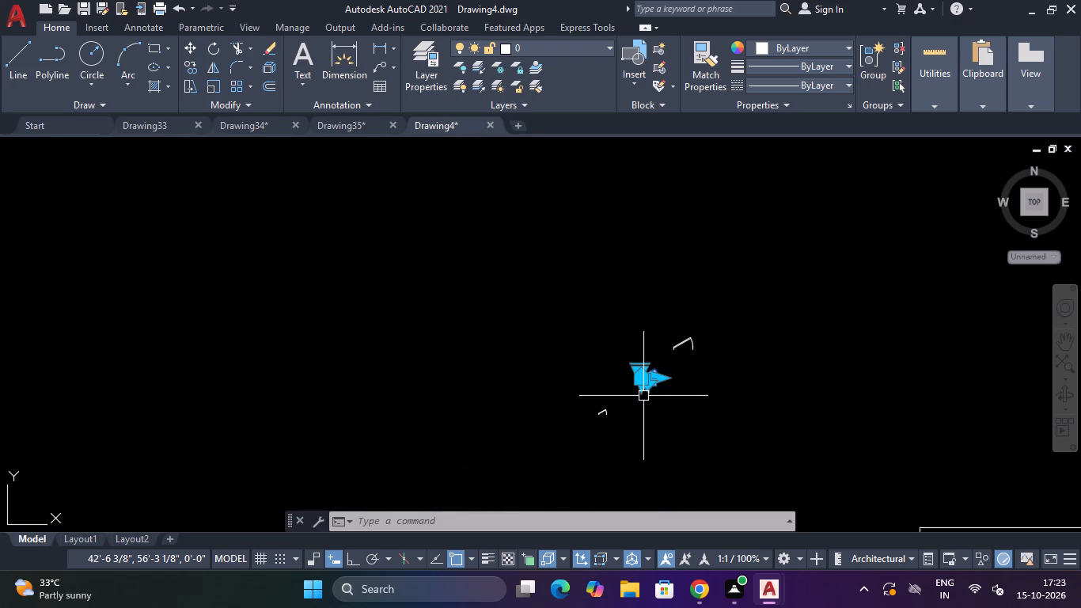
type("CO")
key("Return")
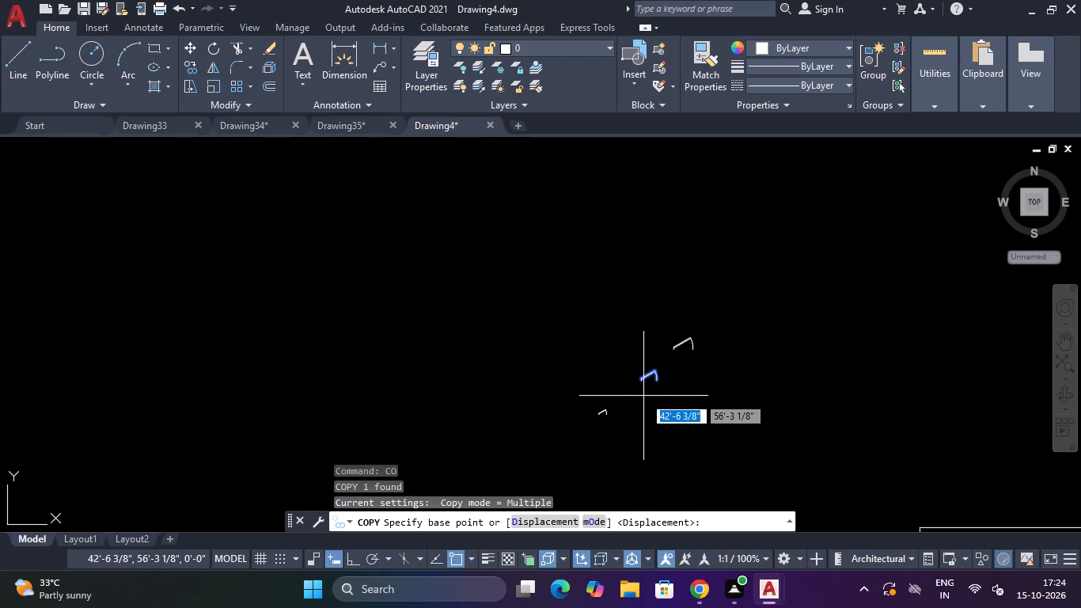
scroll(586, 368, "up", 3)
left_click(810, 428)
scroll(808, 436, "down", 4)
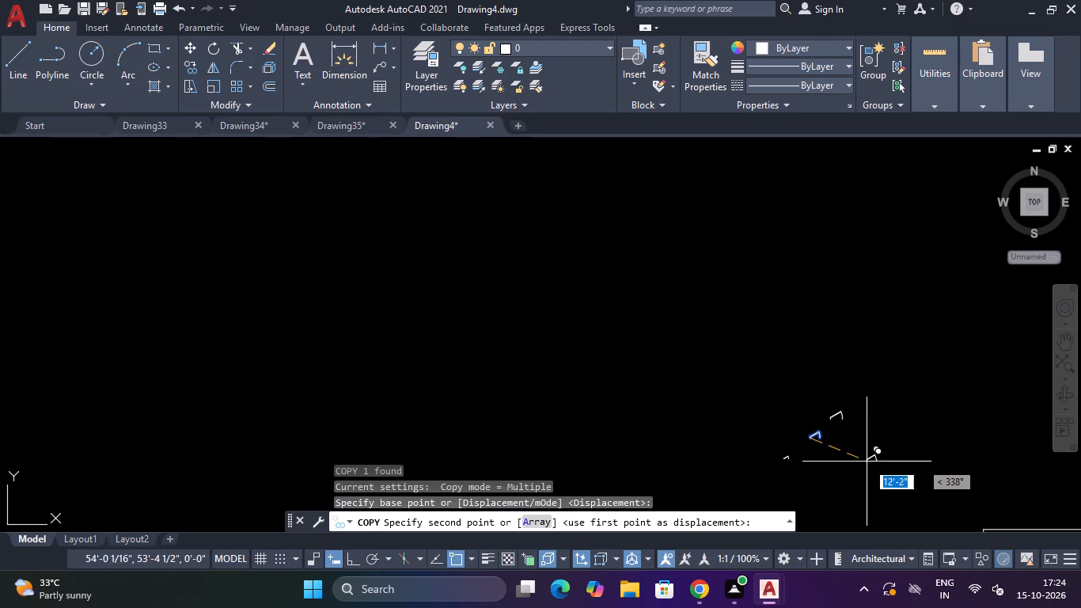
scroll(867, 462, "down", 4)
scroll(915, 509, "up", 5)
scroll(943, 300, "up", 1)
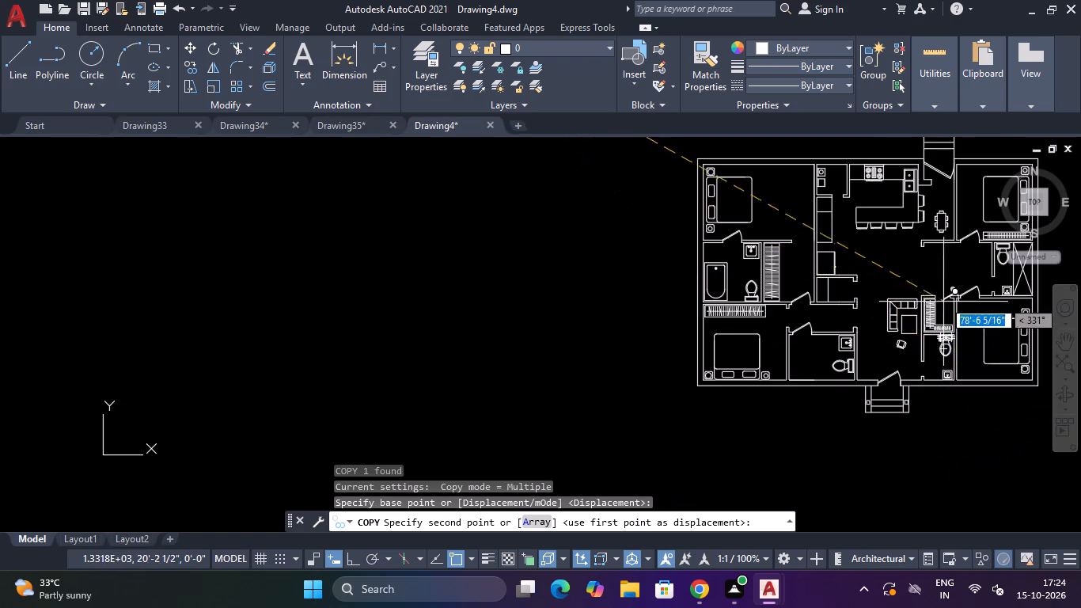
scroll(943, 300, "up", 3)
left_click(885, 284)
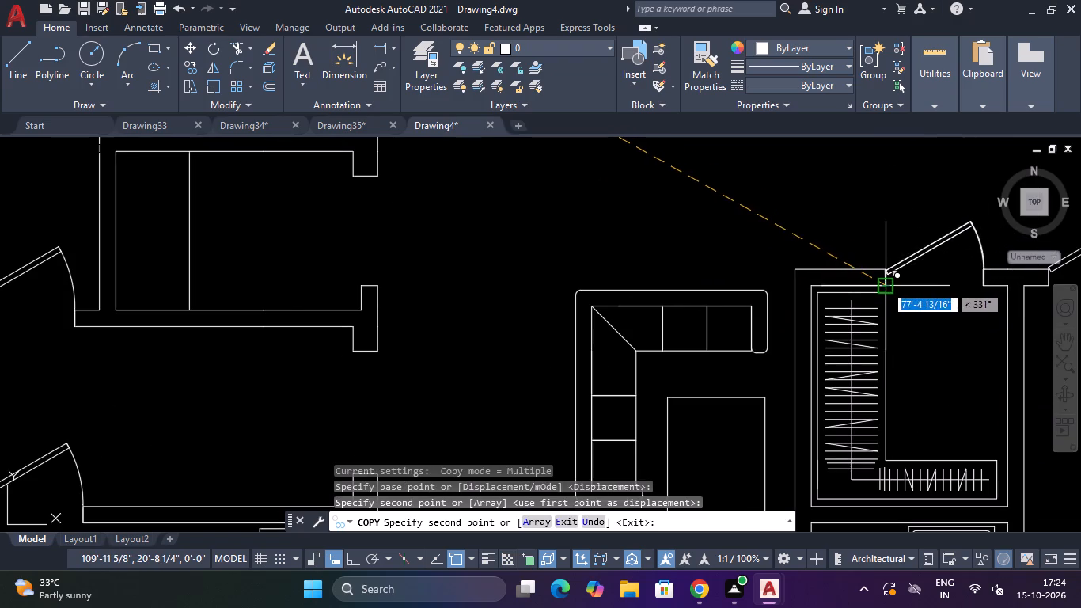
Place another 2' door copy in the living room above the porch door and rotate it a quarter turn counterclockwise.
scroll(893, 279, "down", 4)
scroll(880, 360, "up", 3)
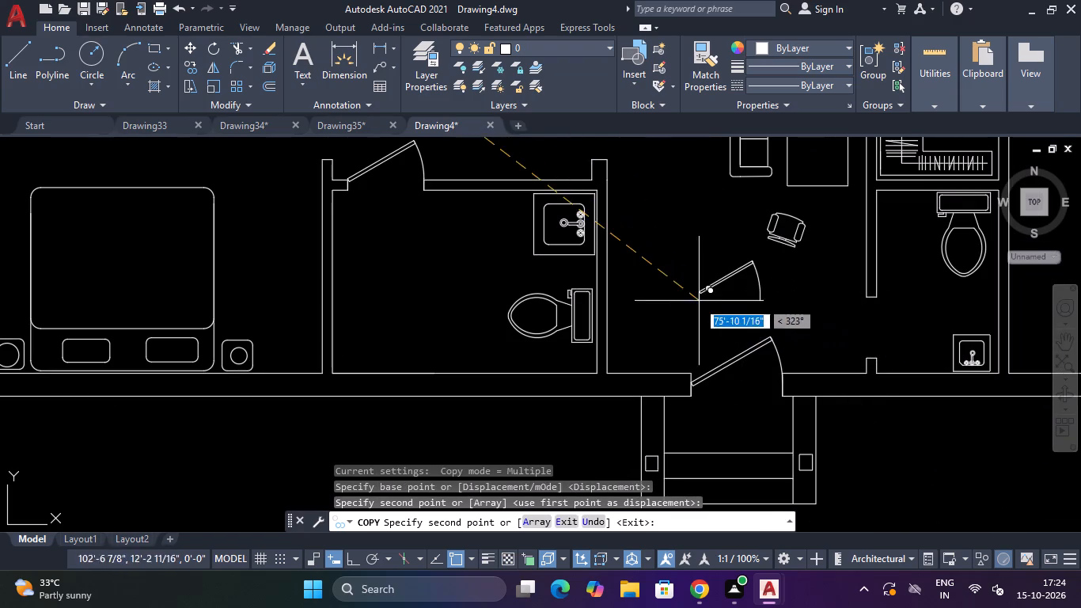
left_click(696, 300)
key("Escape")
left_click(743, 256)
left_click(718, 298)
type("RO")
key("Return")
left_click(751, 258)
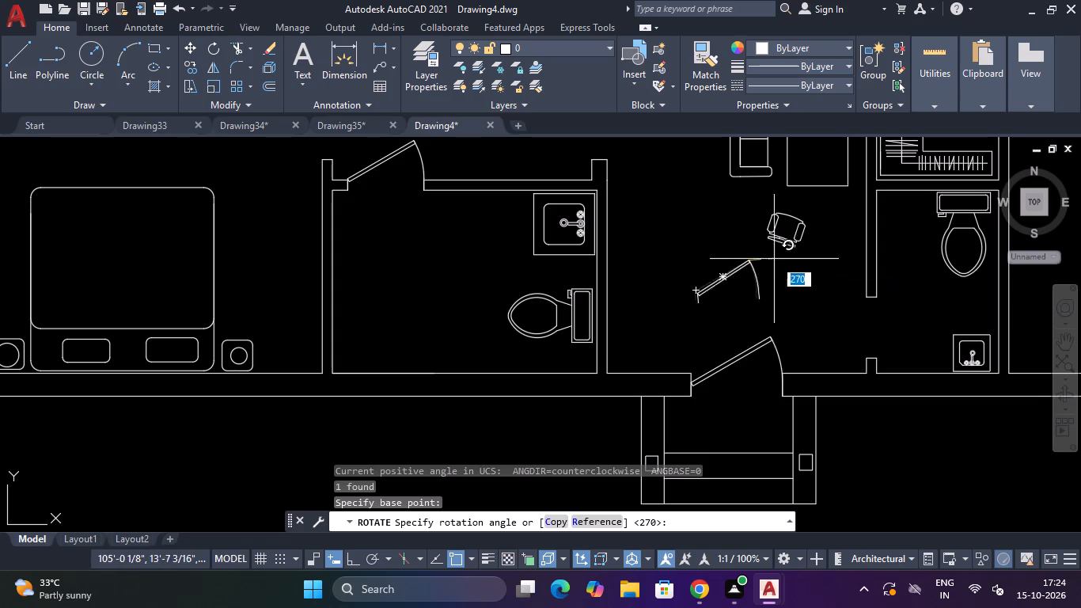
key("F8")
left_click(748, 197)
key("Escape")
Move the rotated 2' door by its hinge-side end onto the wall stub at the small bathroom opening near the porch.
left_click_drag(753, 247, 753, 259)
left_click(750, 294)
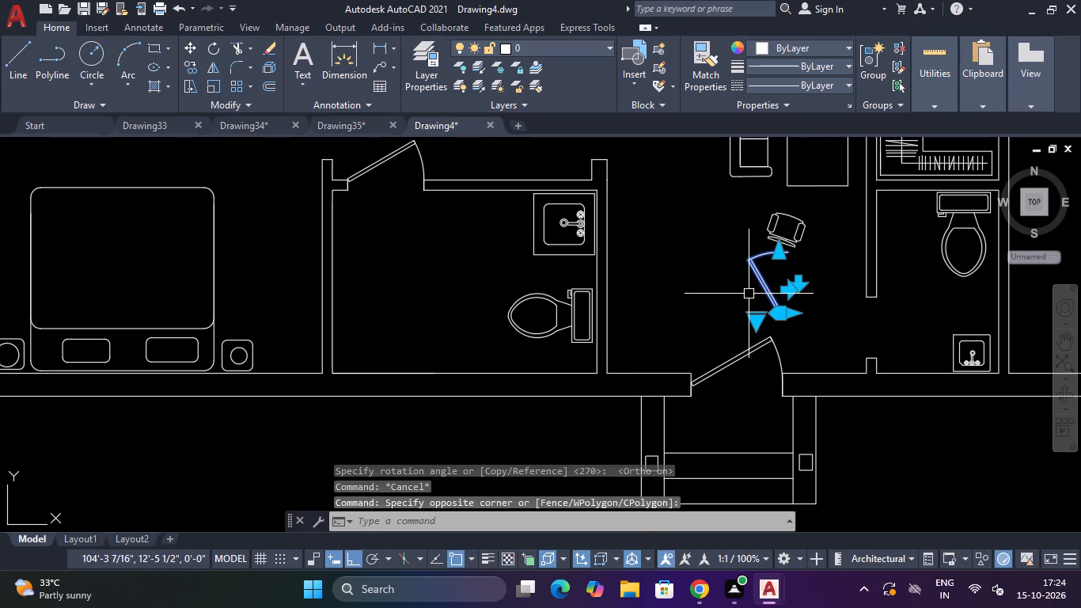
type("M")
key("space")
left_click(783, 318)
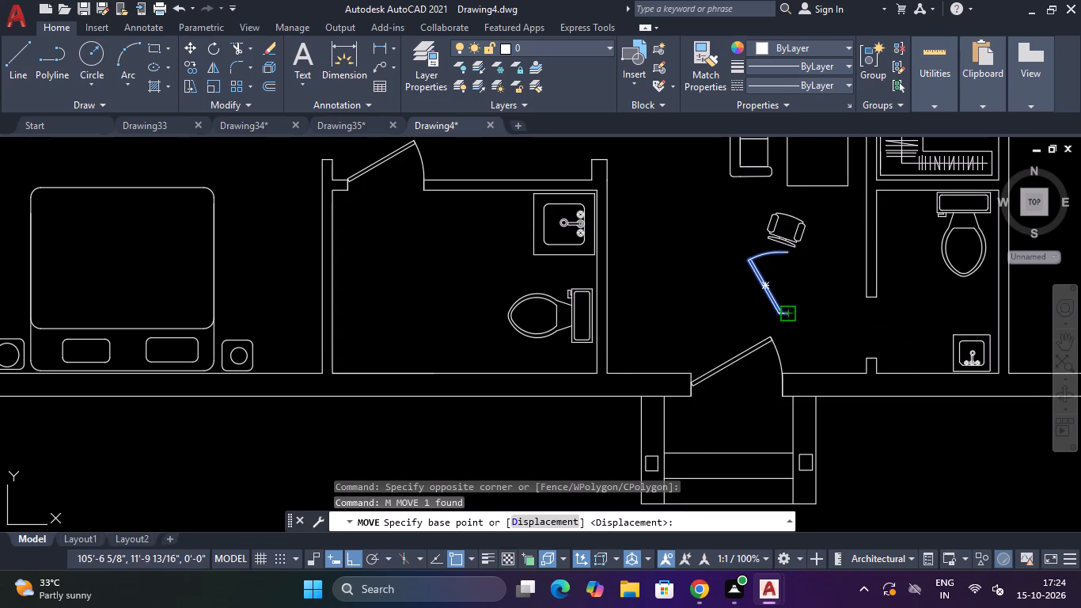
key("F8")
scroll(881, 369, "up", 2)
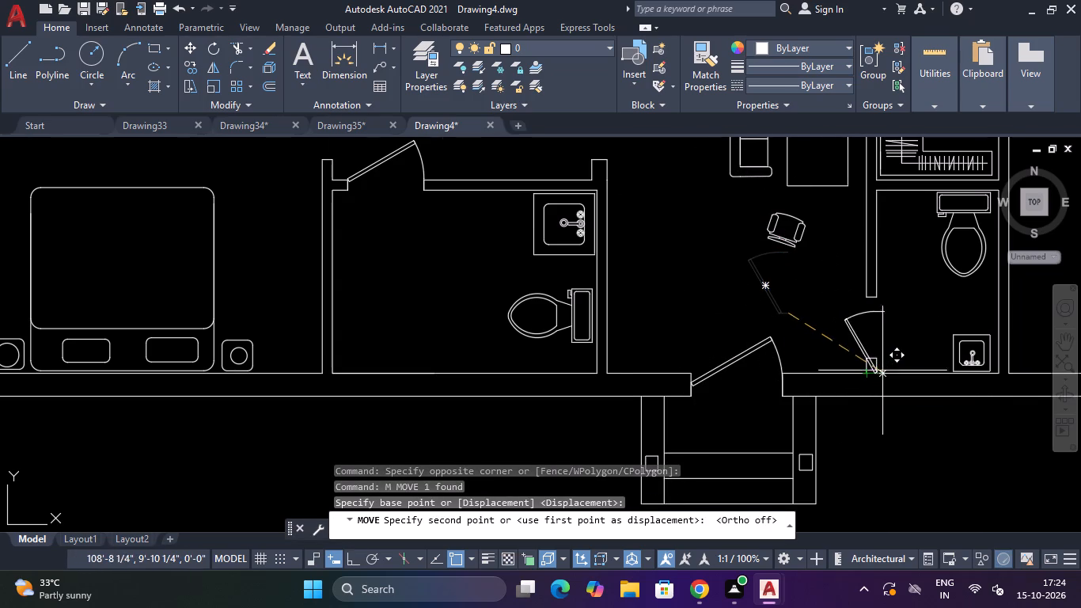
scroll(880, 368, "up", 2)
left_click(855, 316)
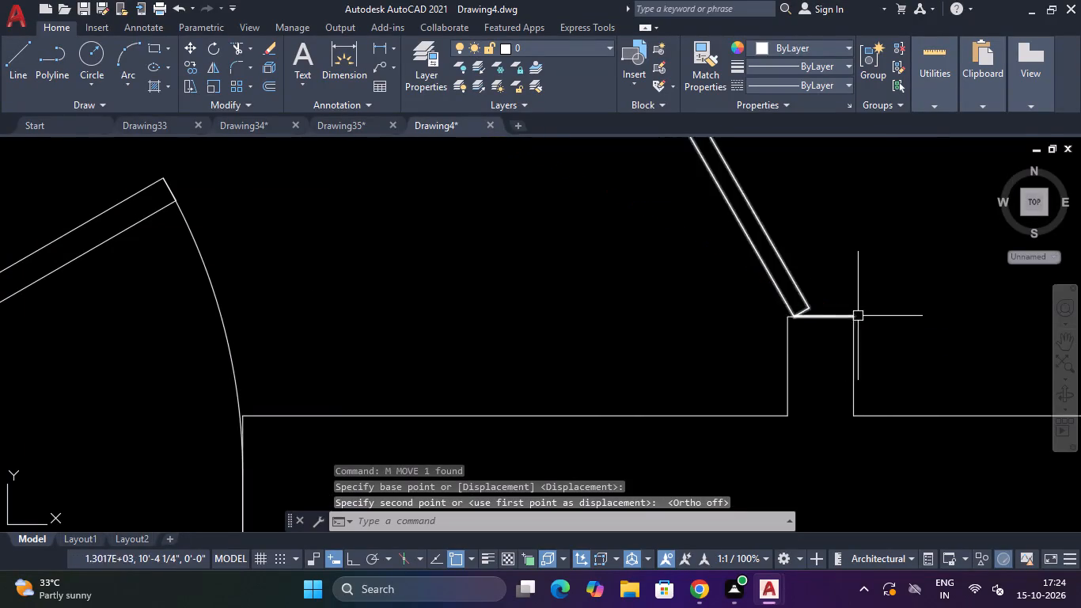
Review the plan's door openings and the source door blocks kept beside it.
scroll(858, 316, "down", 9)
scroll(932, 231, "down", 2)
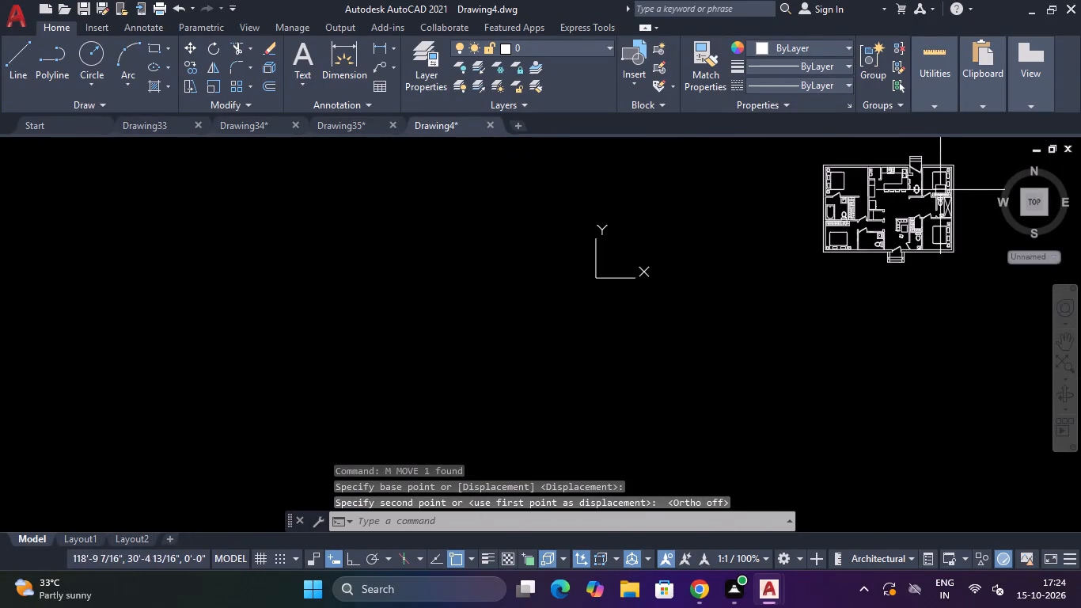
scroll(938, 189, "up", 3)
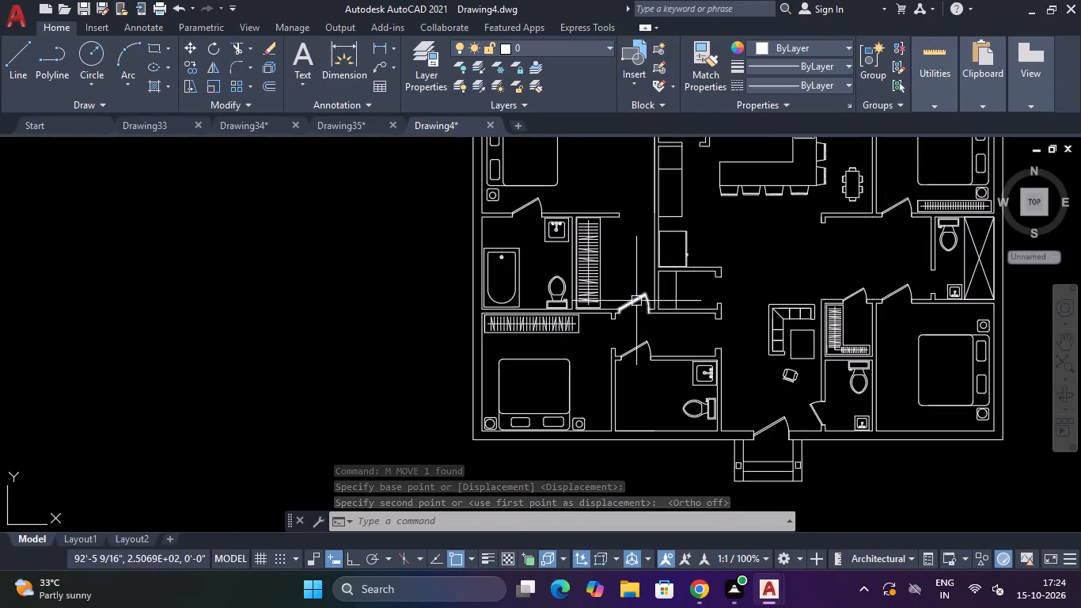
scroll(636, 298, "up", 3)
scroll(636, 298, "down", 8)
scroll(582, 245, "up", 4)
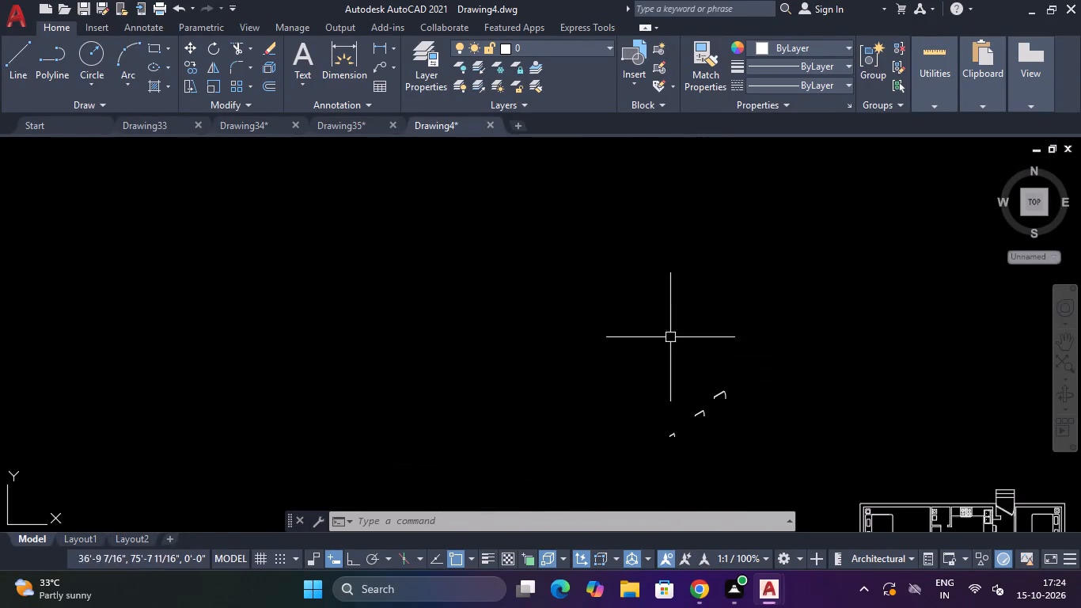
scroll(683, 346, "down", 4)
scroll(684, 366, "up", 4)
scroll(735, 303, "up", 2)
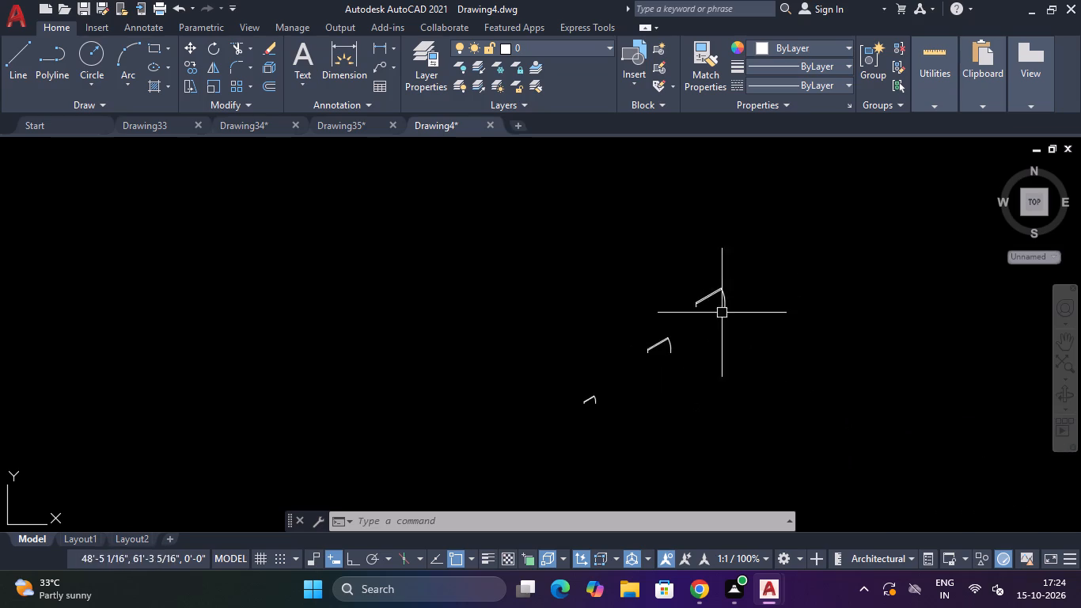
Rotate the largest of the three source door blocks beside the plan a quarter turn clockwise.
left_click(745, 272)
left_click(711, 350)
type("RO")
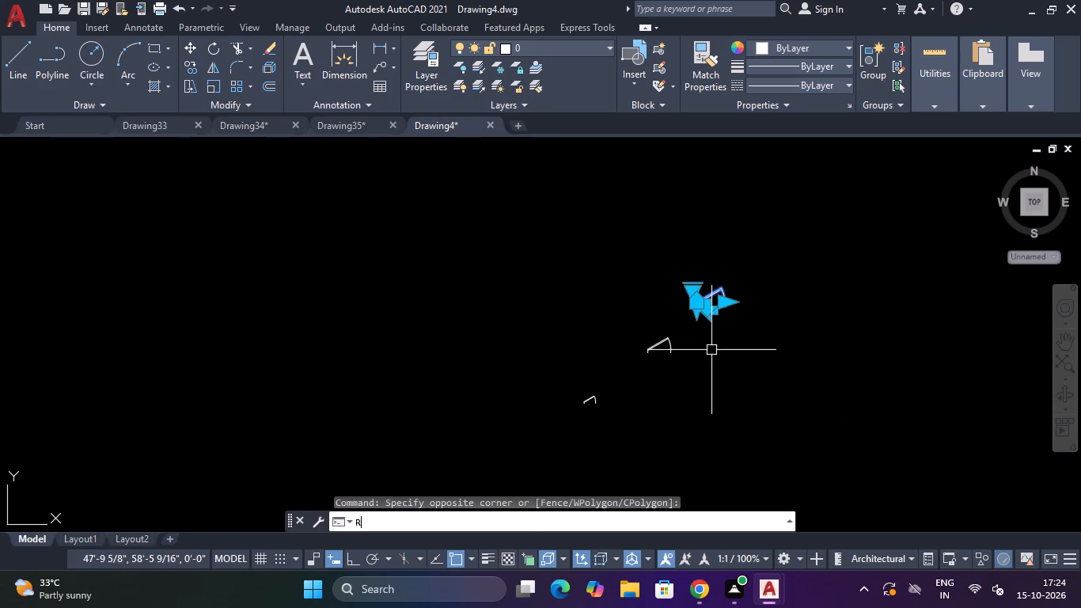
key("Return")
left_click(719, 285)
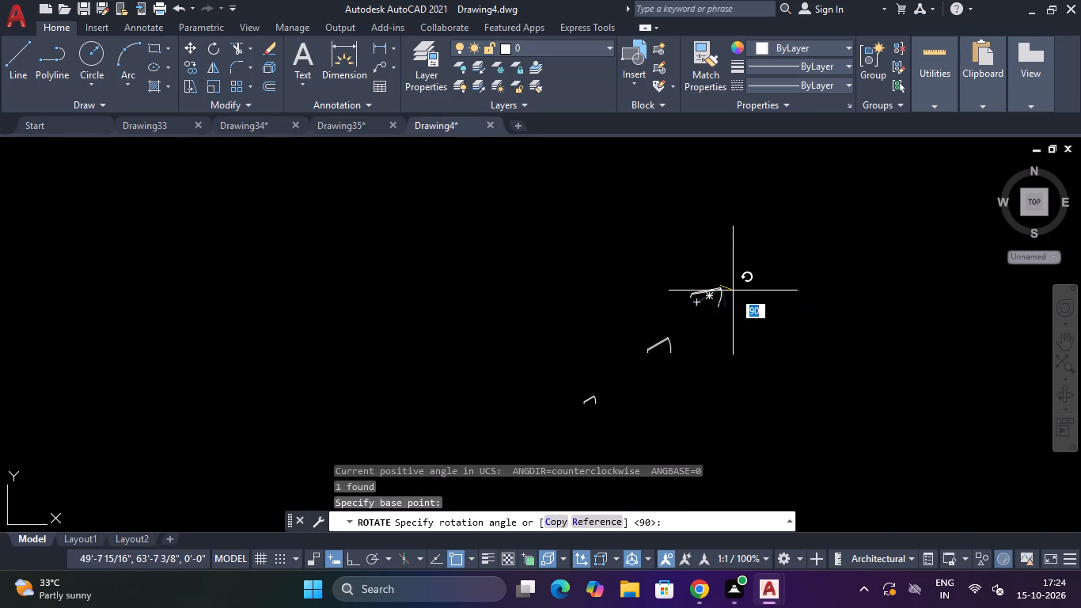
key("F8")
left_click(719, 394)
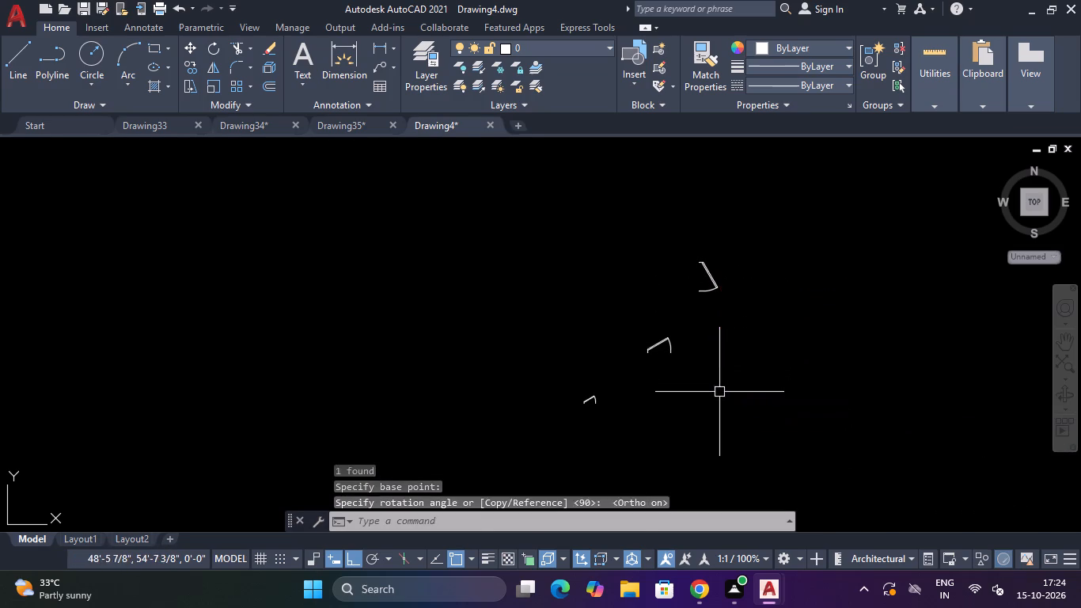
key("Escape")
Copy the rotated door by its hinge-side end to the hallway opening facing the living room sofa.
left_click_drag(745, 210, 723, 267)
left_click(698, 313)
key("c")
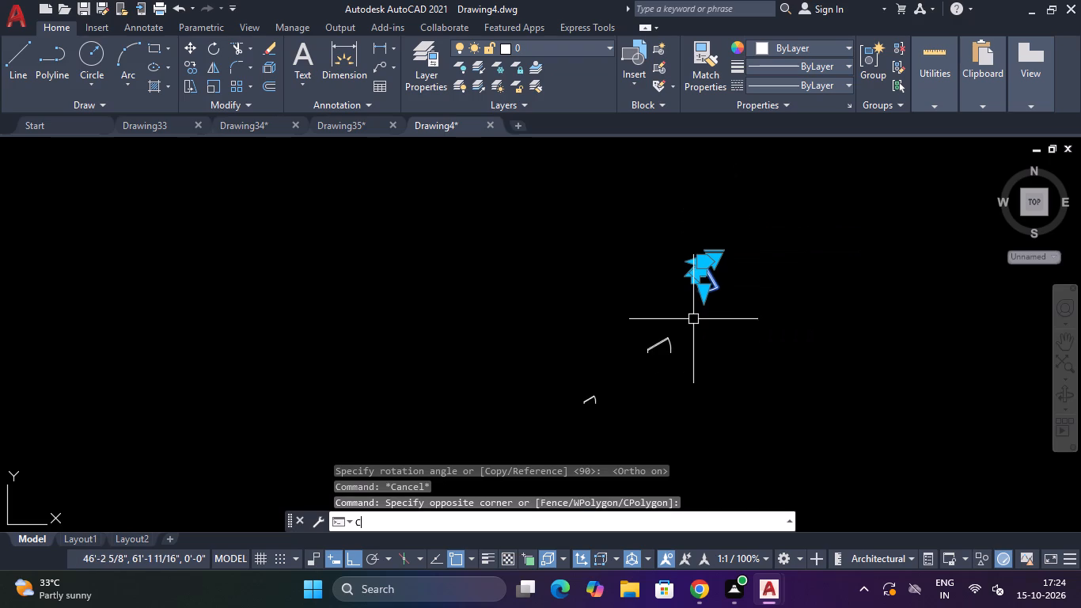
key("o")
key("Return")
scroll(700, 260, "up", 4)
left_click(693, 272)
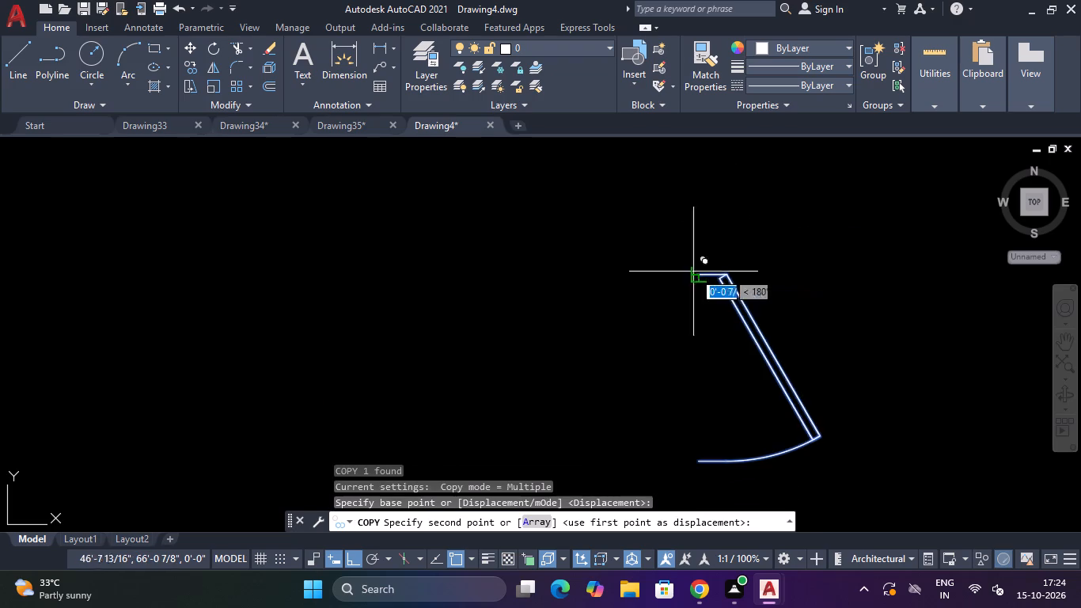
scroll(700, 272, "down", 9)
scroll(819, 363, "up", 5)
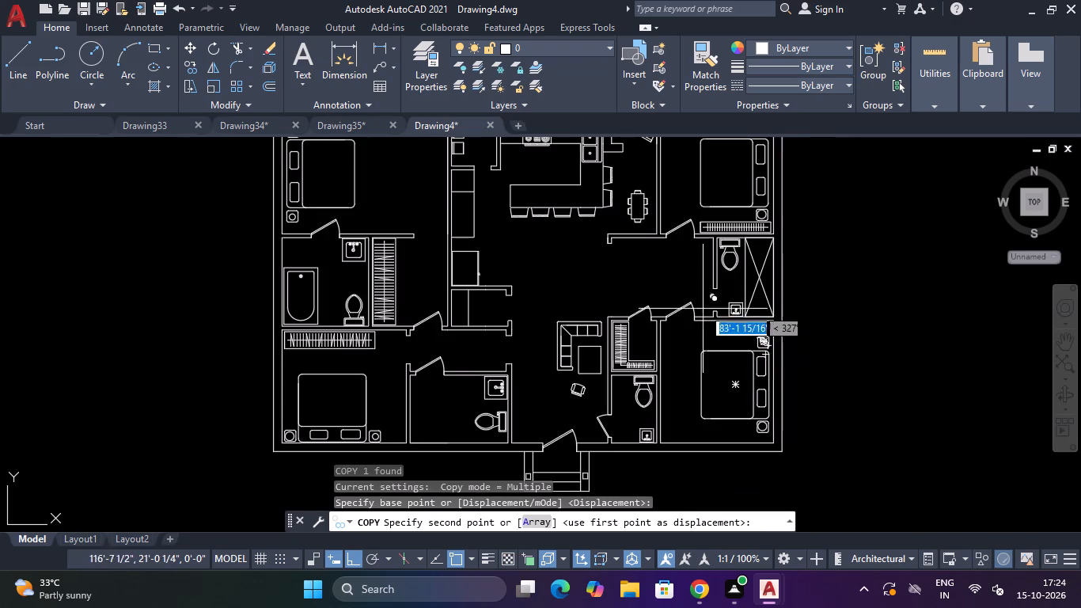
scroll(714, 294, "up", 3)
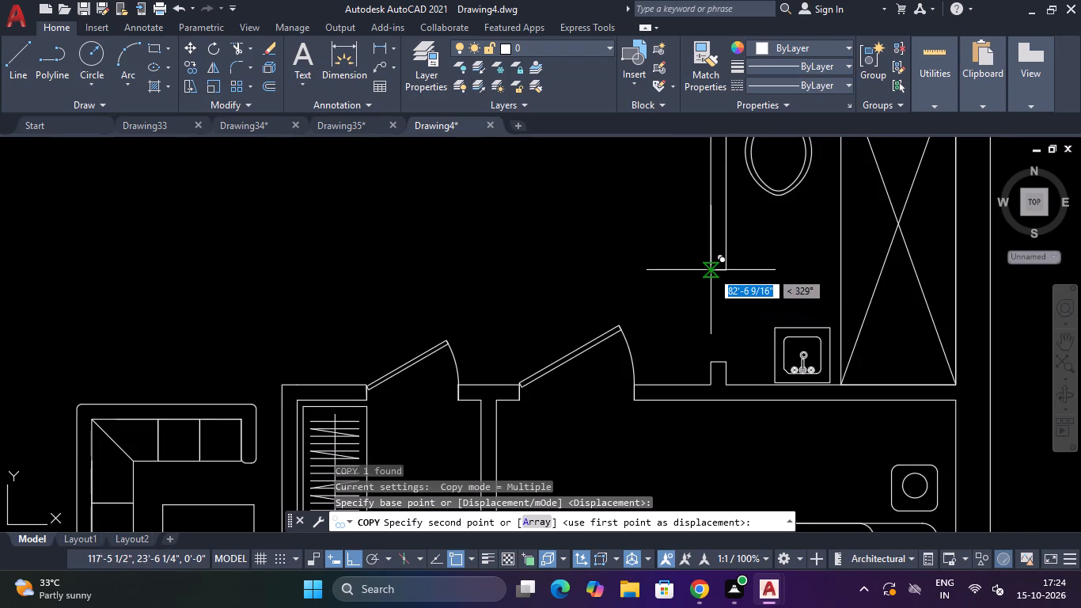
key("F8")
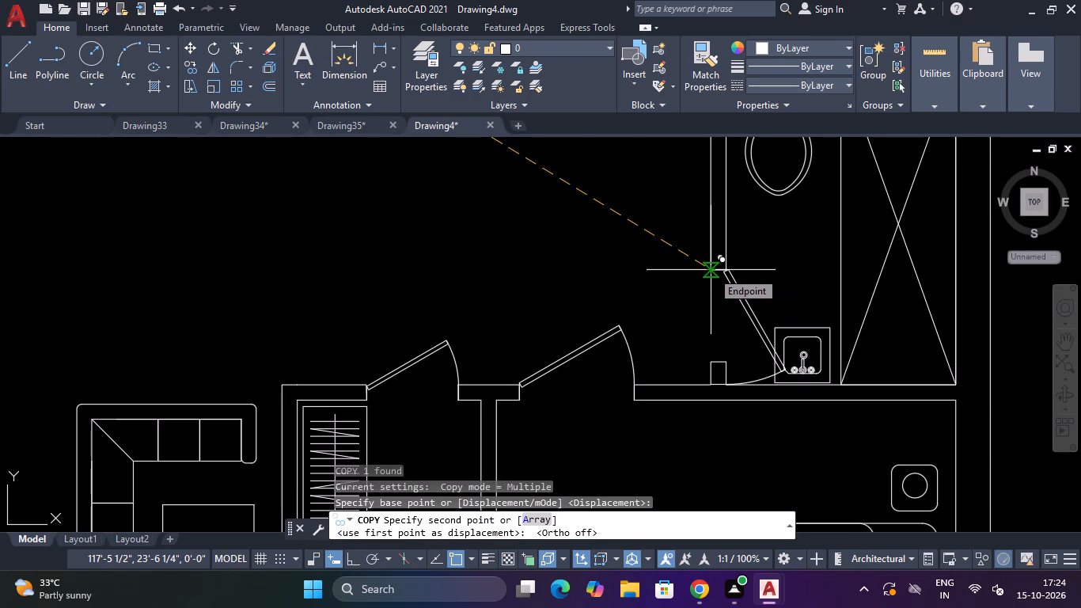
scroll(711, 271, "down", 9)
scroll(664, 249, "up", 3)
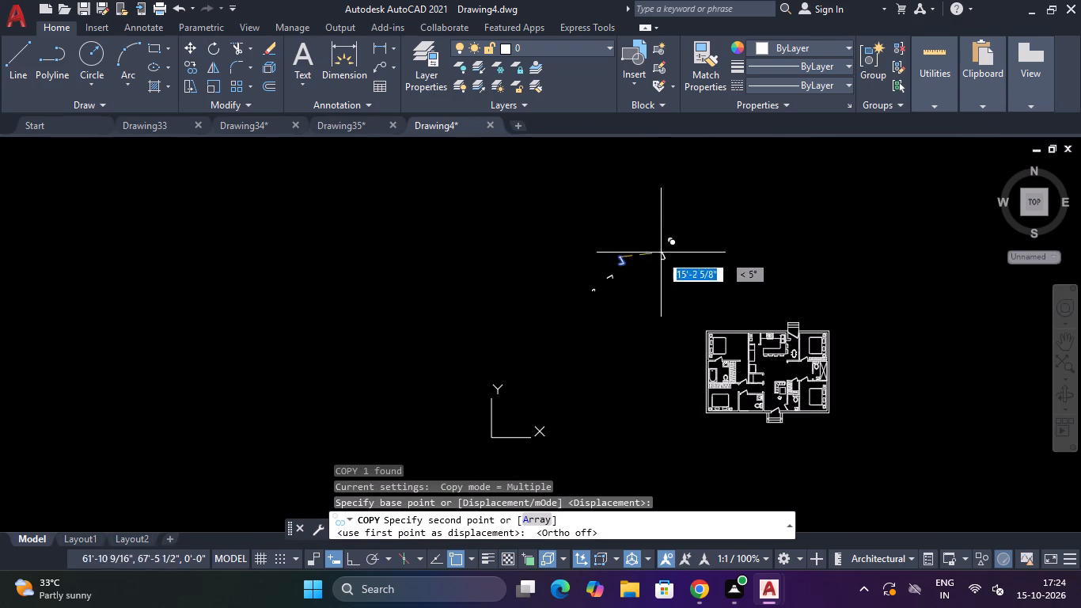
scroll(747, 386, "down", 1)
scroll(755, 401, "up", 2)
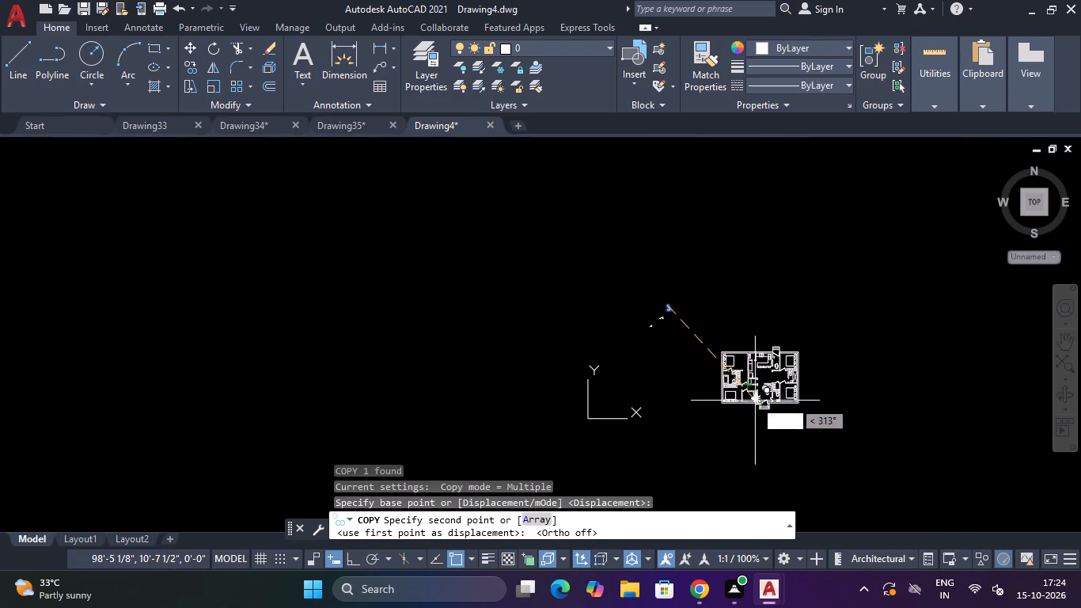
scroll(755, 401, "up", 2)
scroll(752, 321, "up", 3)
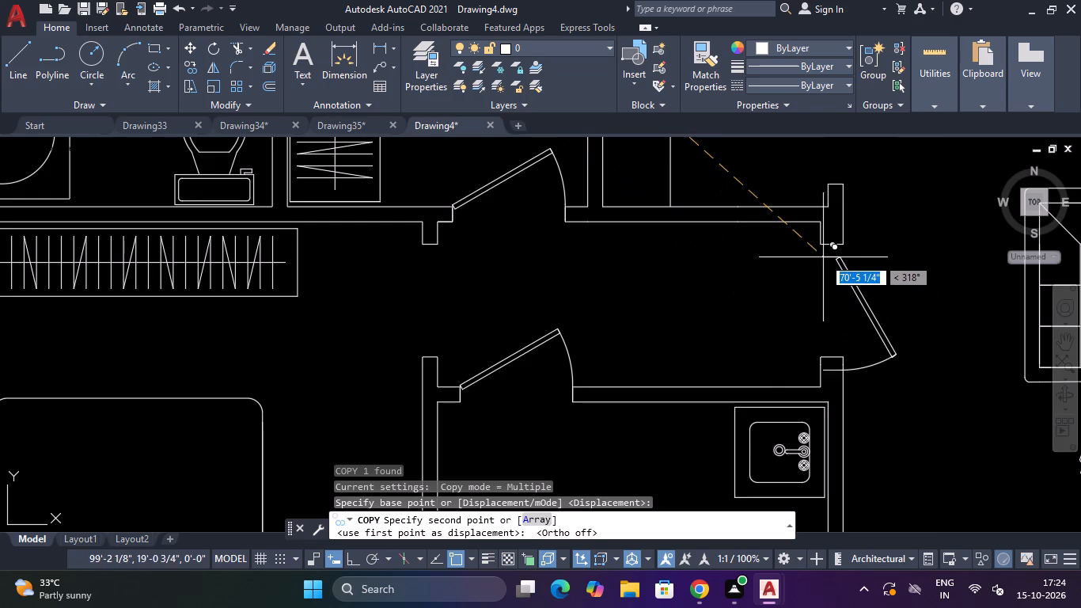
left_click(821, 244)
Place another copy of the rotated door at the lower-left bedroom's opening onto the hallway.
scroll(819, 255, "down", 4)
scroll(729, 272, "up", 3)
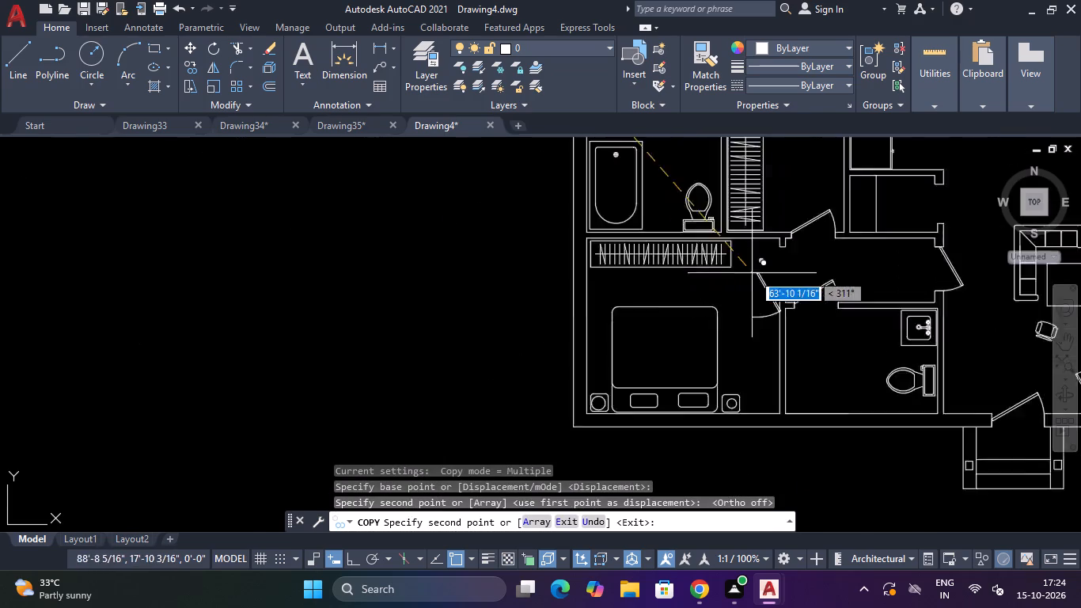
scroll(753, 273, "up", 2)
left_click(849, 162)
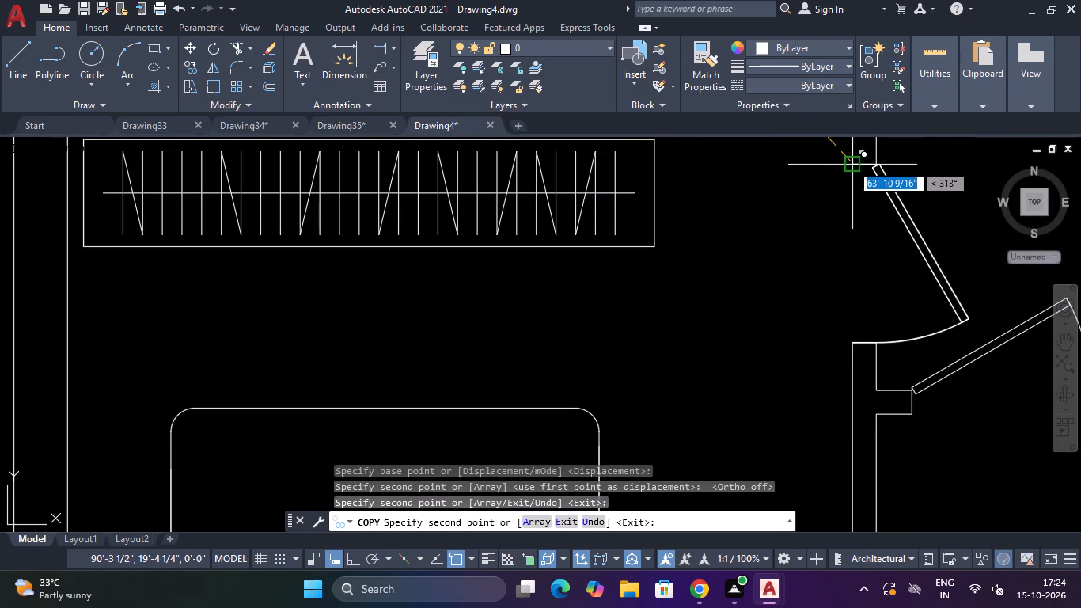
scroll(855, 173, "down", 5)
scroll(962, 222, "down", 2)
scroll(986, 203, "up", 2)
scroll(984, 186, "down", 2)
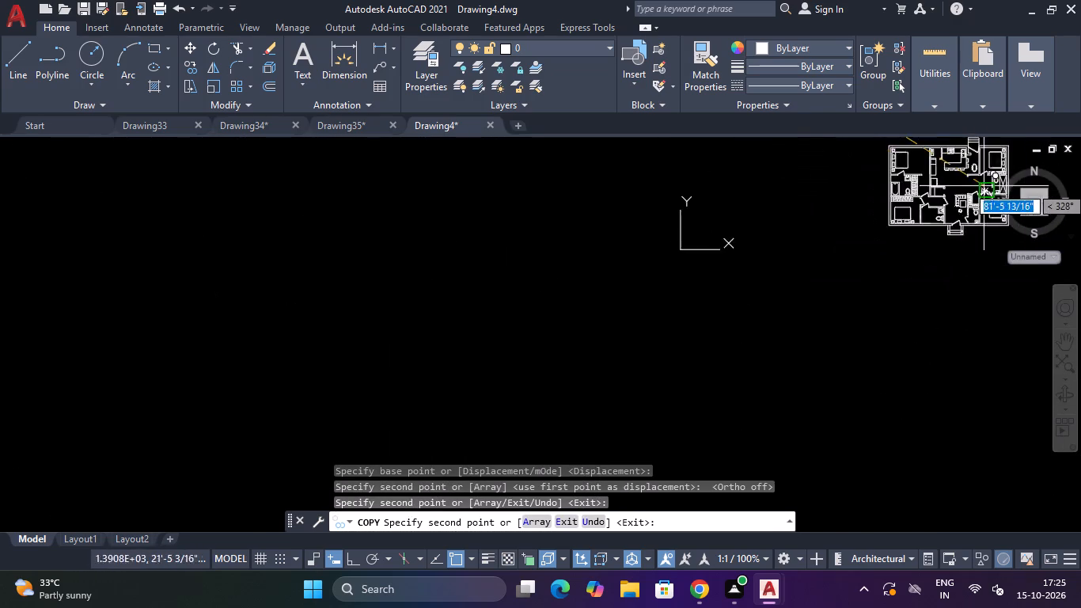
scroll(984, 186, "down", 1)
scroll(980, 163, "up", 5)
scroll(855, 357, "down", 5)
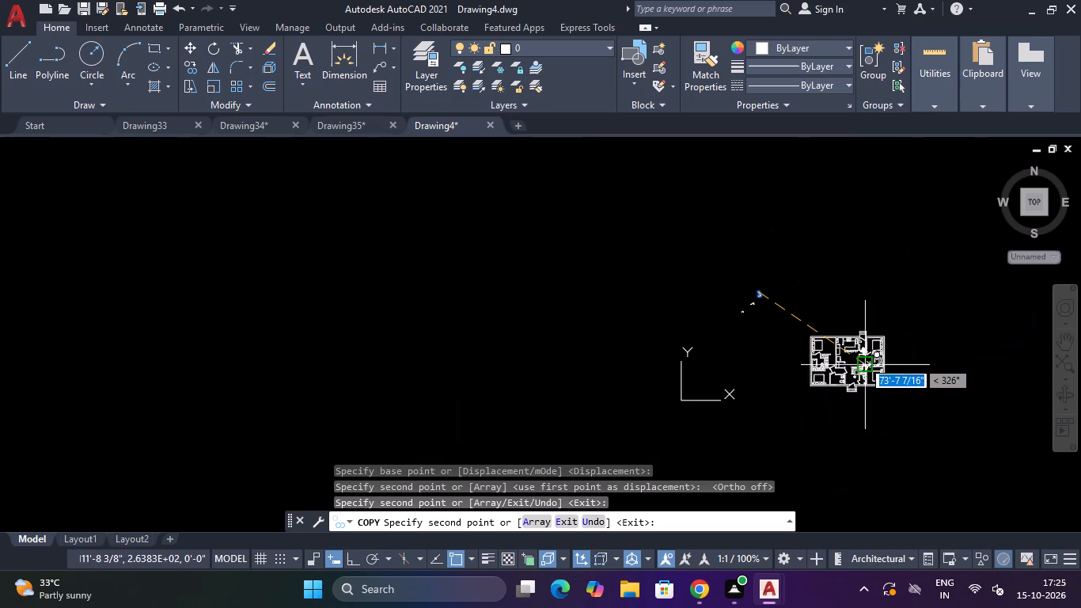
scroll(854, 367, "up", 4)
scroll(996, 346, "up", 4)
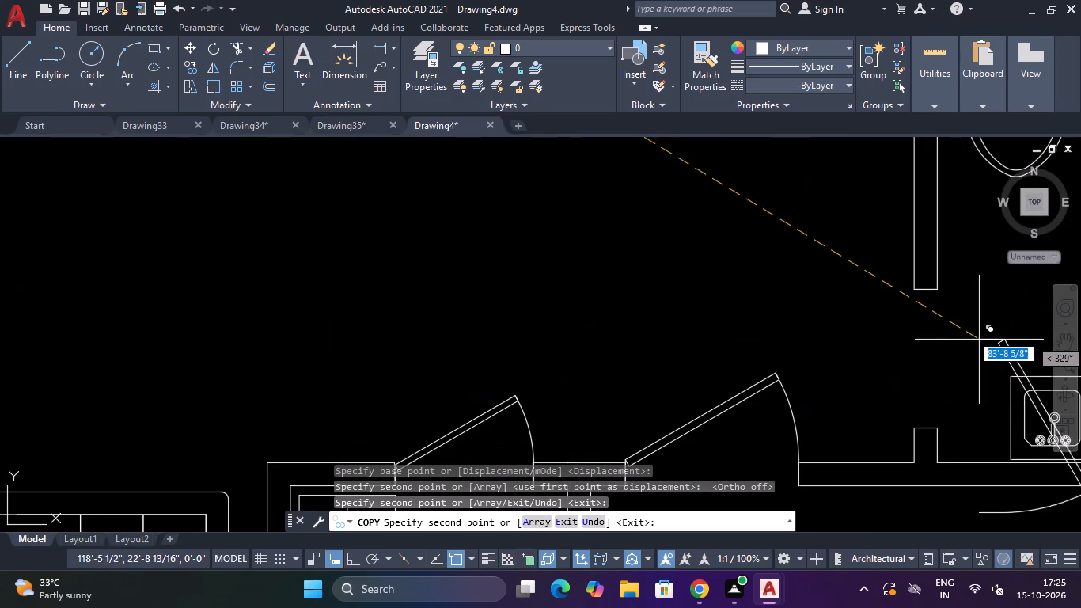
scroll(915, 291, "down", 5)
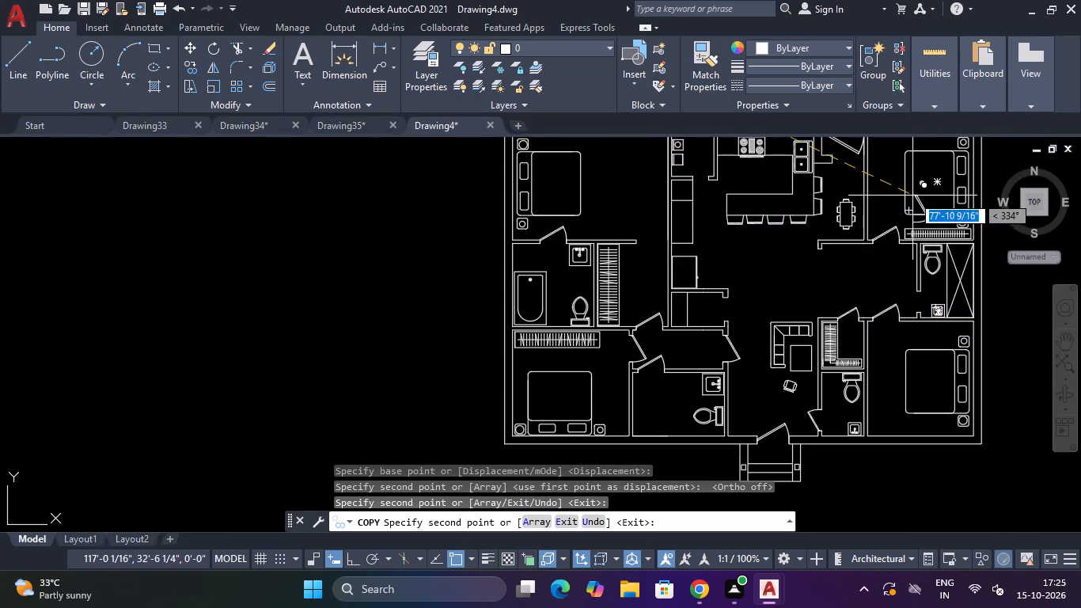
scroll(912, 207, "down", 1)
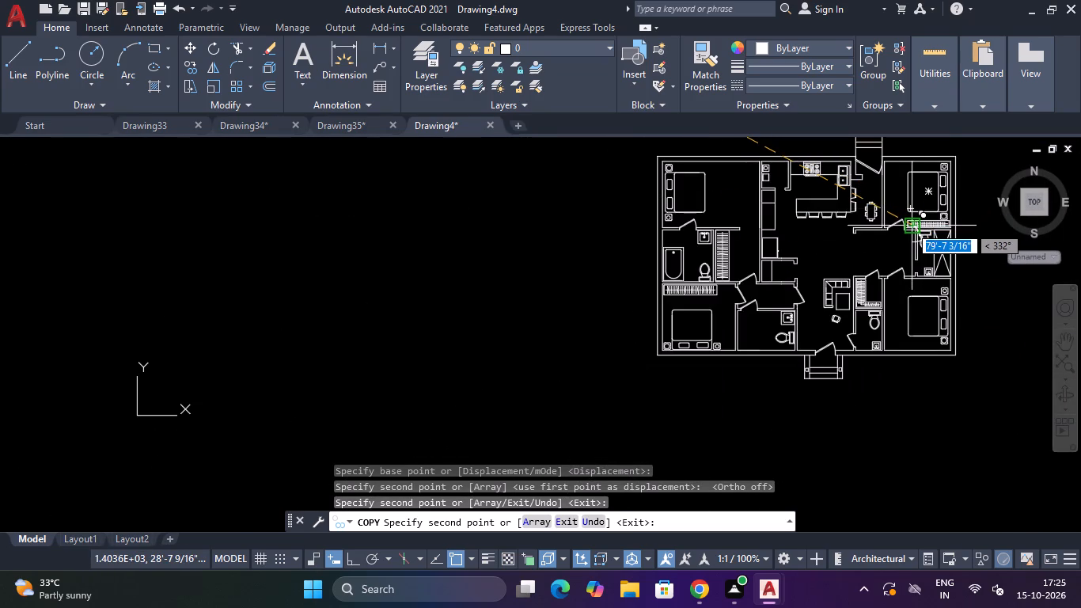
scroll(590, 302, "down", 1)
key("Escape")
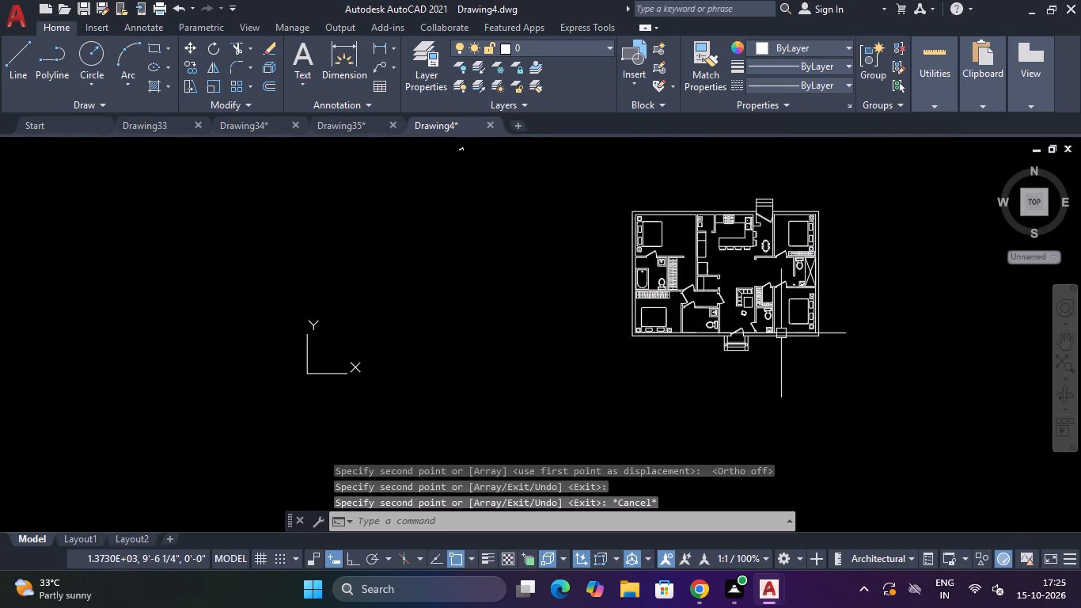
Copy the porch-side bathroom's 2' door by its hinge-side end onto the wall stub at the shower bathroom opening.
scroll(779, 325, "up", 4)
left_click_drag(661, 322, 639, 329)
left_click(601, 338)
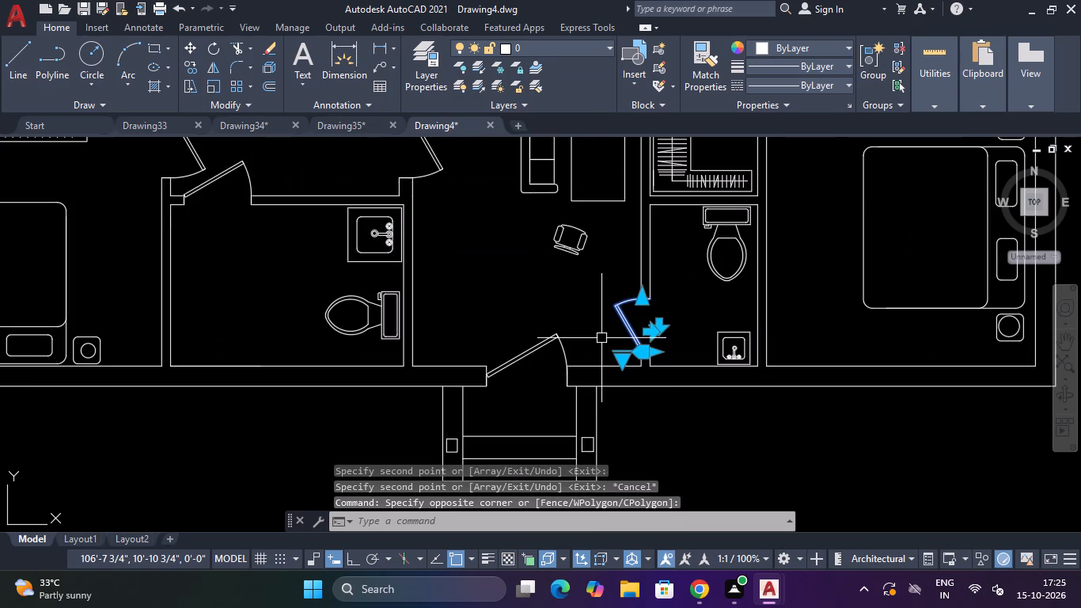
type("CO")
key("Return")
scroll(652, 366, "up", 2)
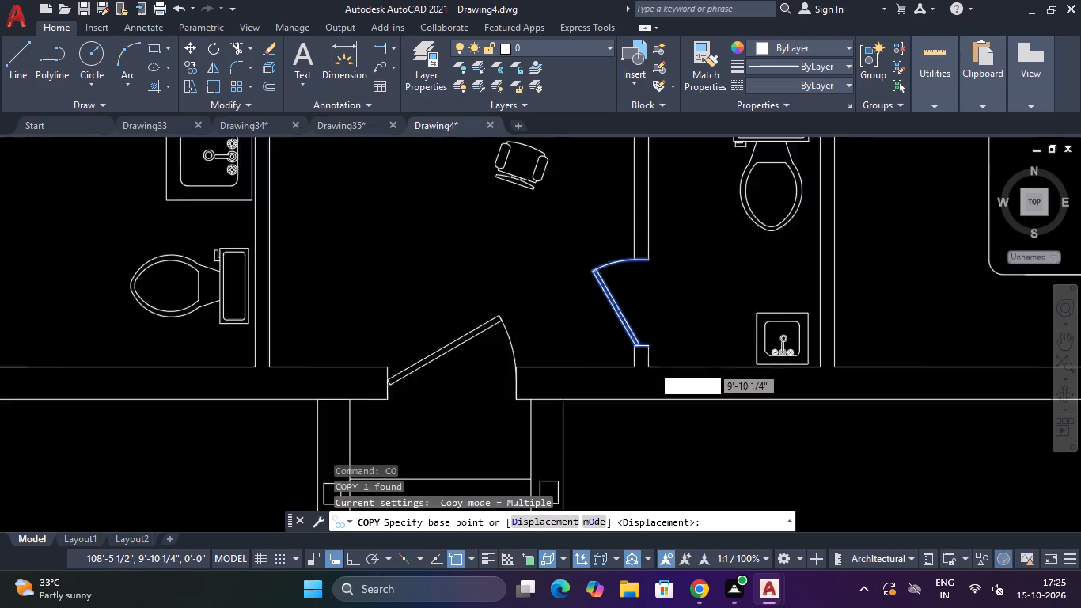
scroll(652, 367, "up", 1)
left_click(643, 317)
scroll(647, 317, "down", 6)
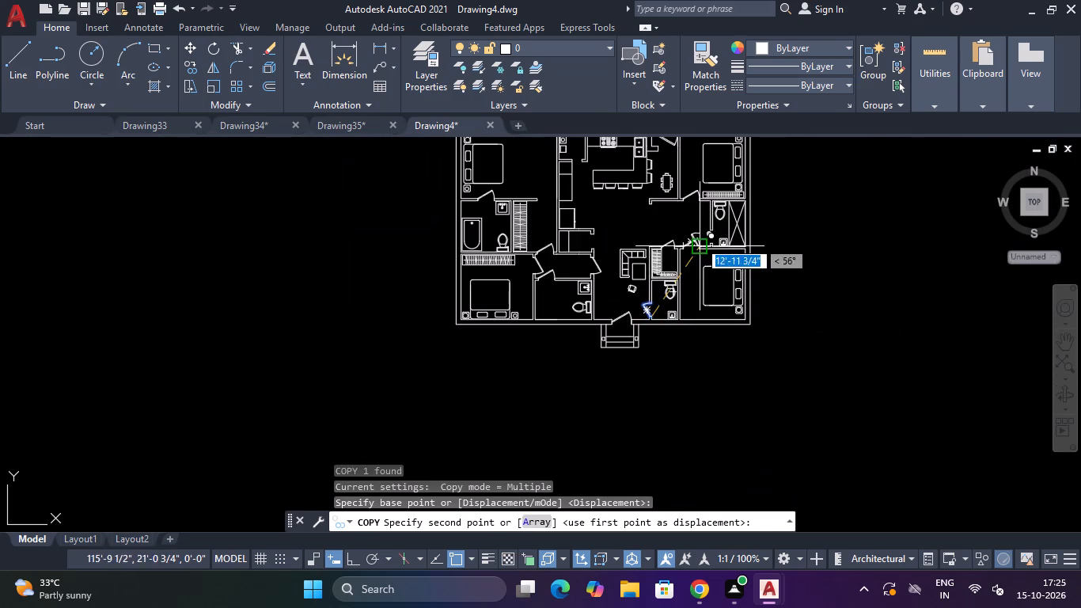
scroll(704, 221, "up", 4)
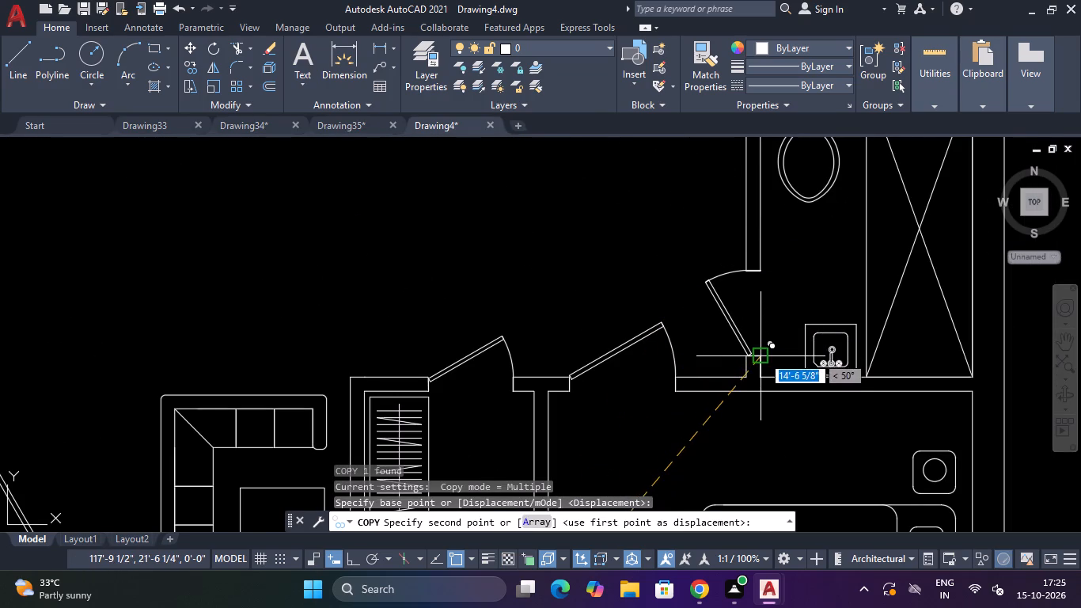
left_click(762, 355)
key("Escape")
Flip the shower bathroom's door so it swings into the bathroom.
left_click(737, 334)
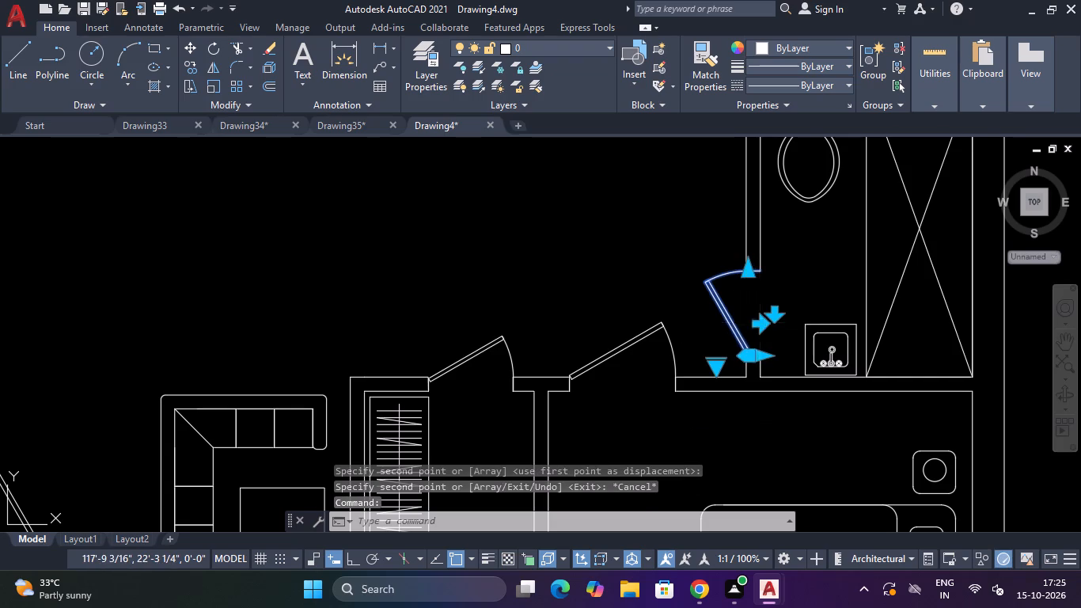
left_click(765, 324)
key("Escape")
Flip the lower-right bedroom's door so it swings into the bedroom.
left_click(629, 341)
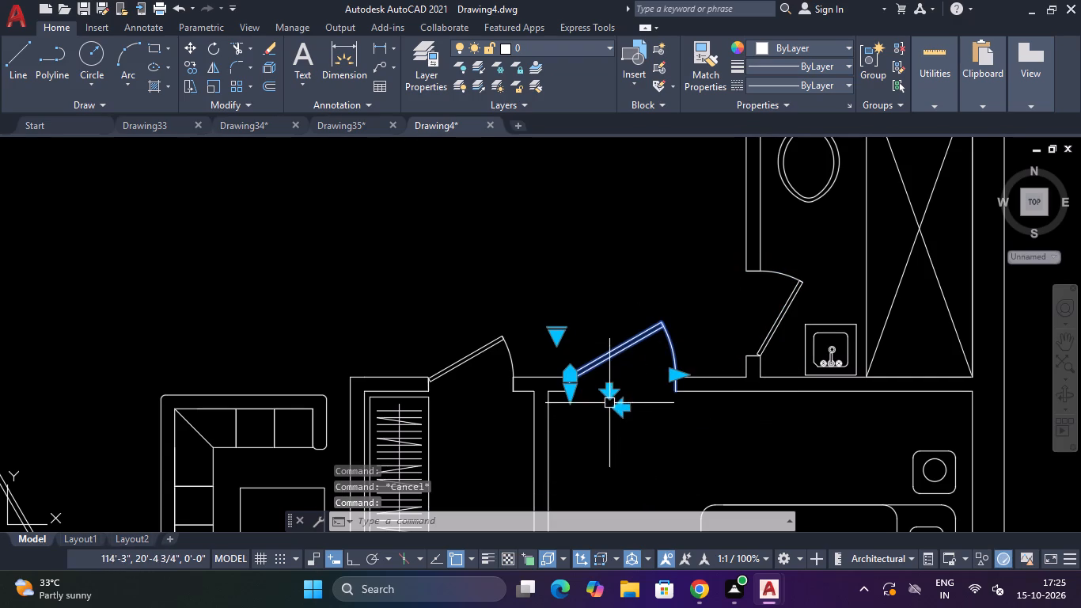
left_click(611, 393)
key("Escape")
Flip the door of the L-shaped closet behind the sofa so it swings into the closet.
scroll(615, 390, "down", 5)
scroll(616, 340, "up", 5)
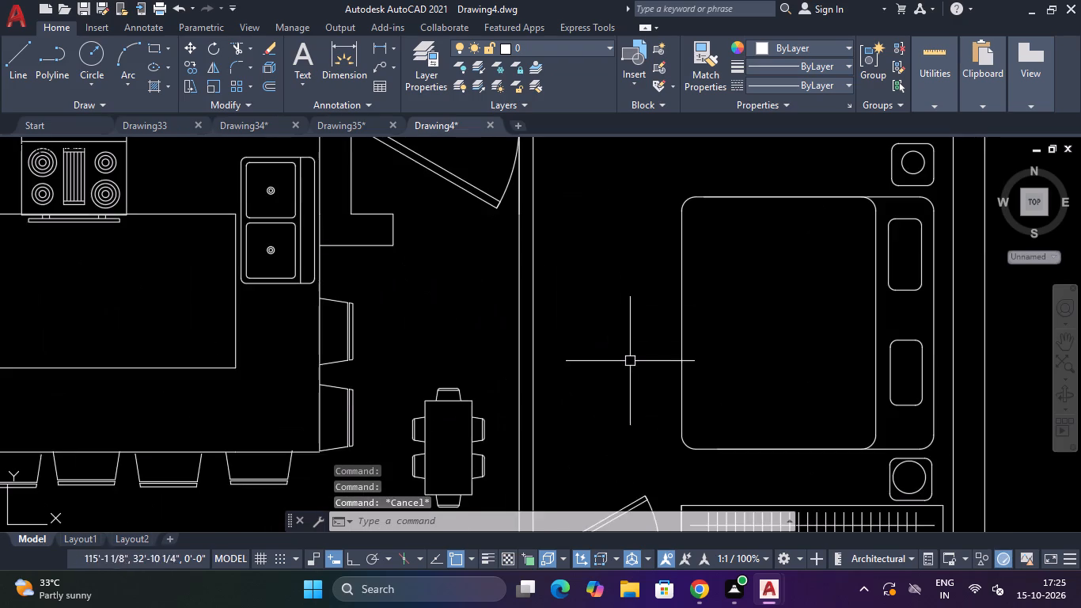
scroll(632, 360, "down", 5)
scroll(610, 459, "up", 3)
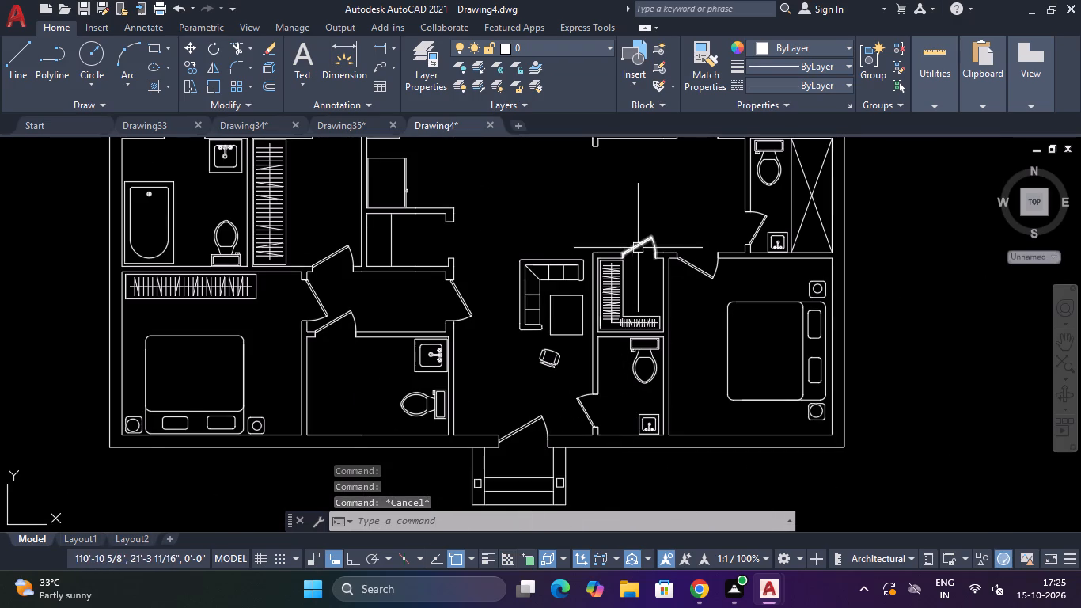
left_click(638, 248)
scroll(636, 249, "up", 3)
left_click(632, 286)
key("Escape")
Flip the small porch-side bathroom's door so it swings into the bathroom.
scroll(640, 278, "down", 5)
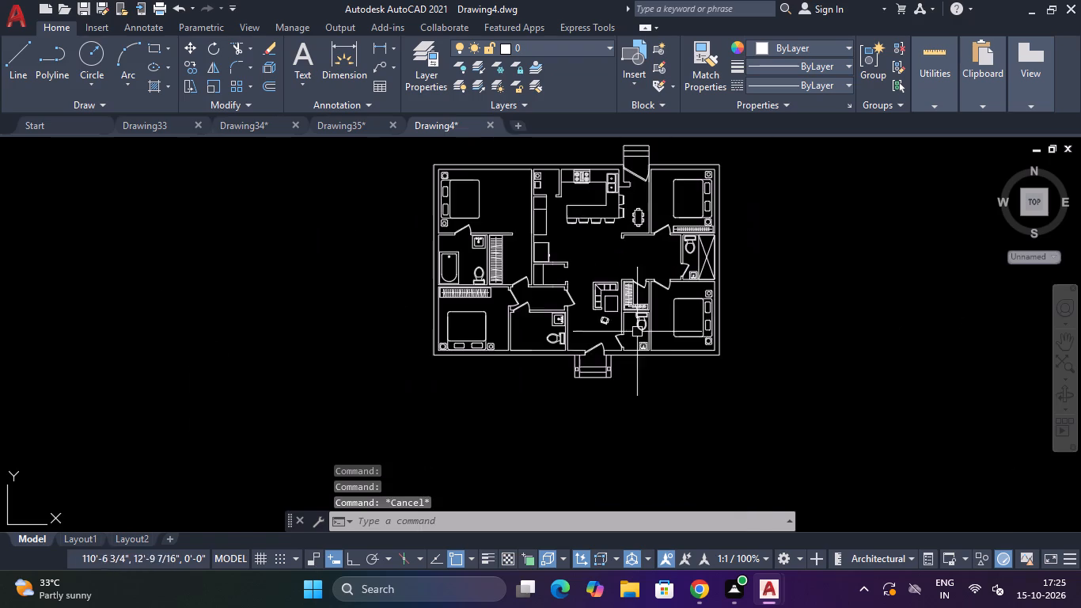
scroll(622, 340, "up", 3)
left_click(609, 351)
scroll(620, 353, "up", 3)
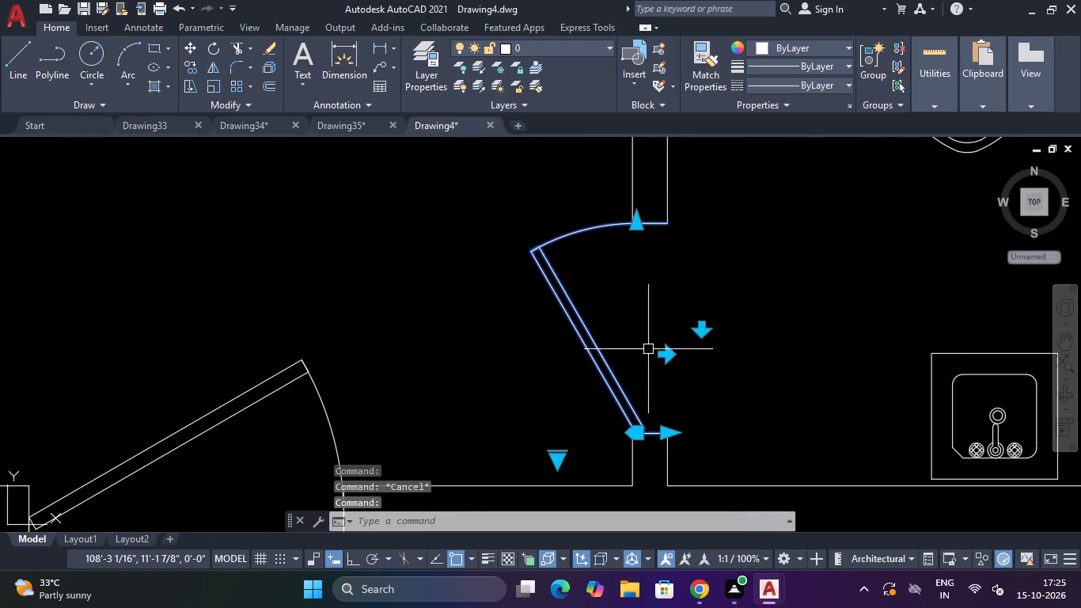
left_click(661, 357)
key("Escape")
Flip the door between the living room and the hallway so it swings into the hallway.
scroll(657, 349, "down", 4)
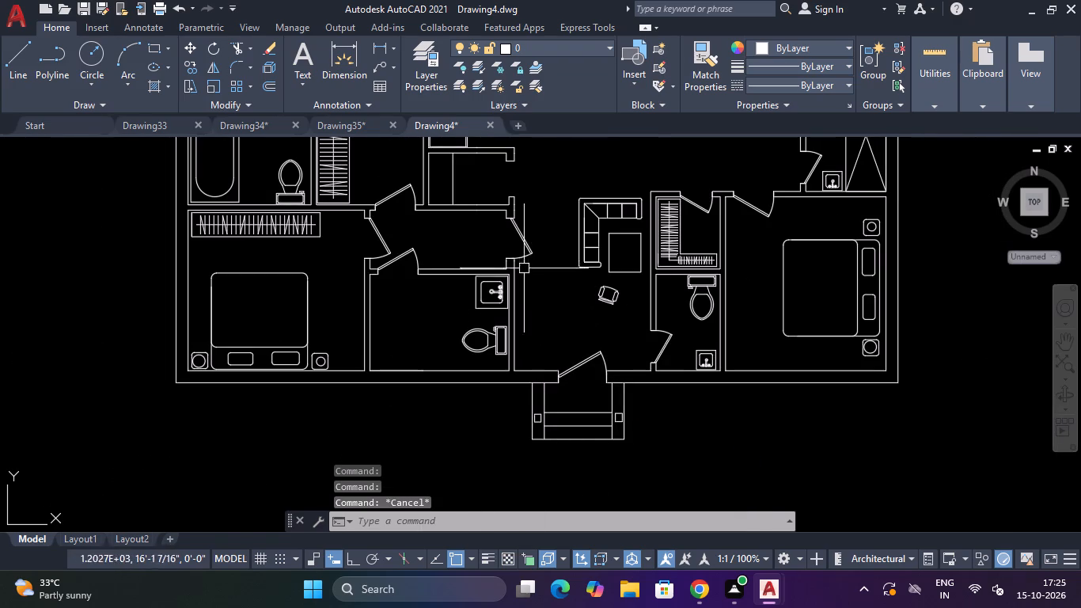
left_click(525, 243)
scroll(510, 234, "up", 3)
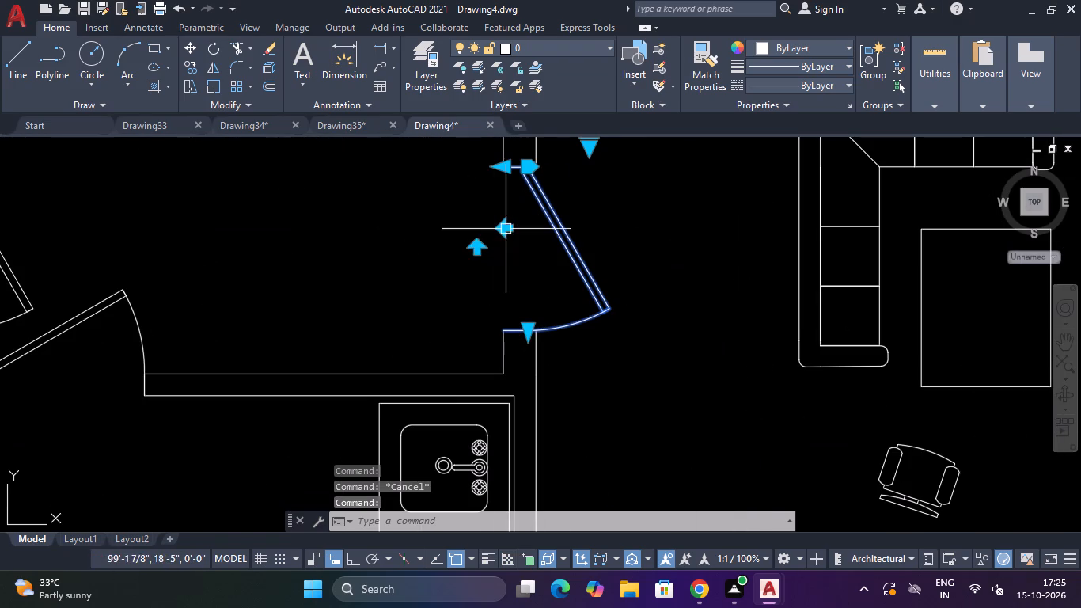
left_click(503, 231)
key("Escape")
Flip the lower-left bedroom's door so it swings into the bedroom.
scroll(503, 231, "down", 4)
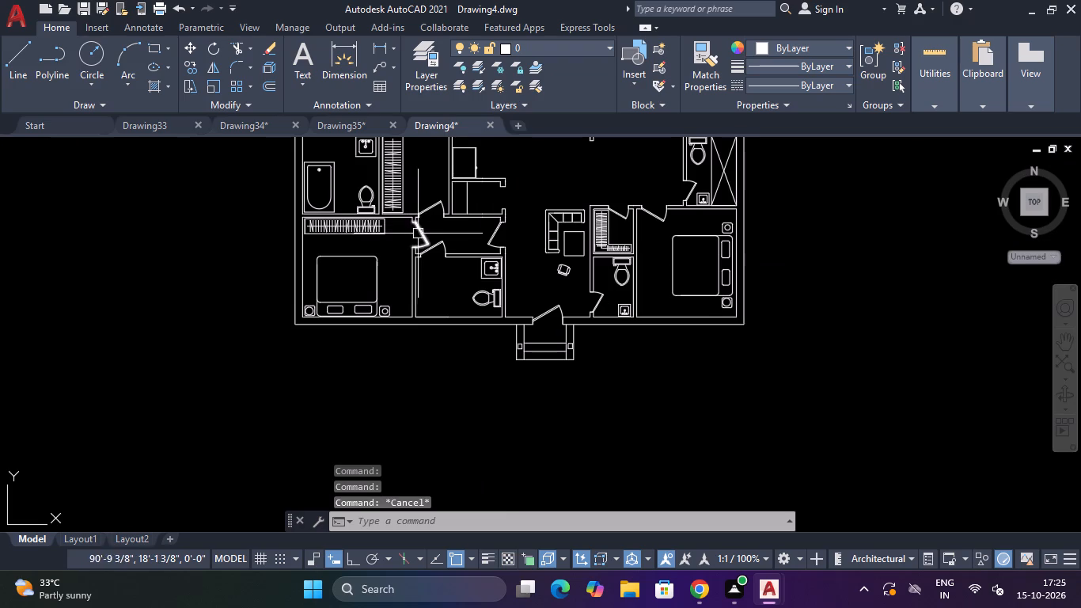
left_click(421, 233)
scroll(419, 233, "up", 4)
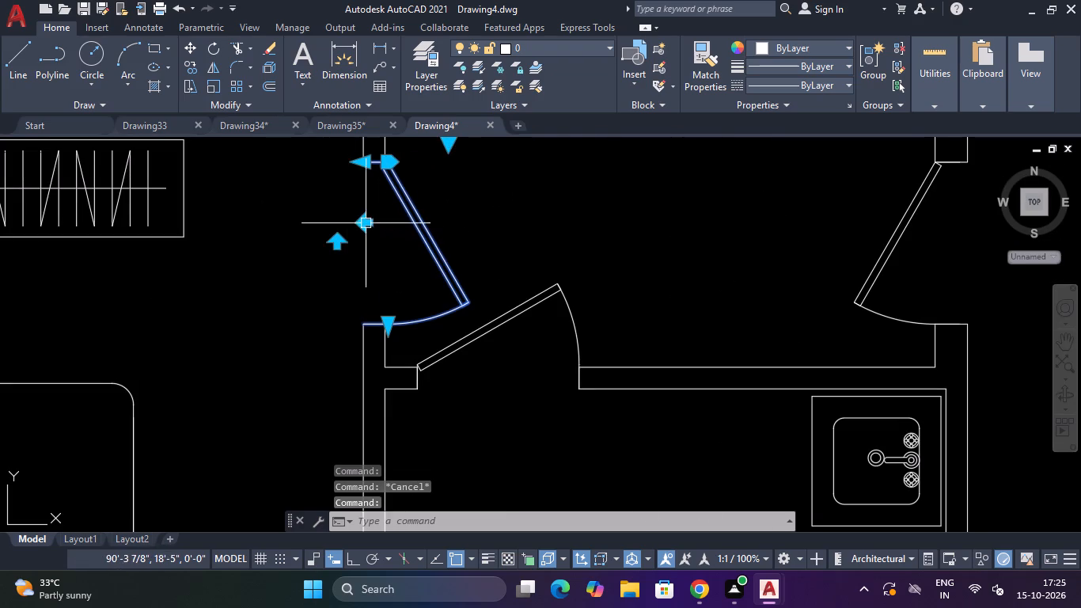
left_click(362, 221)
key("Escape")
Flip the door of the bathroom below the hallway so it swings into the bathroom.
left_click(474, 326)
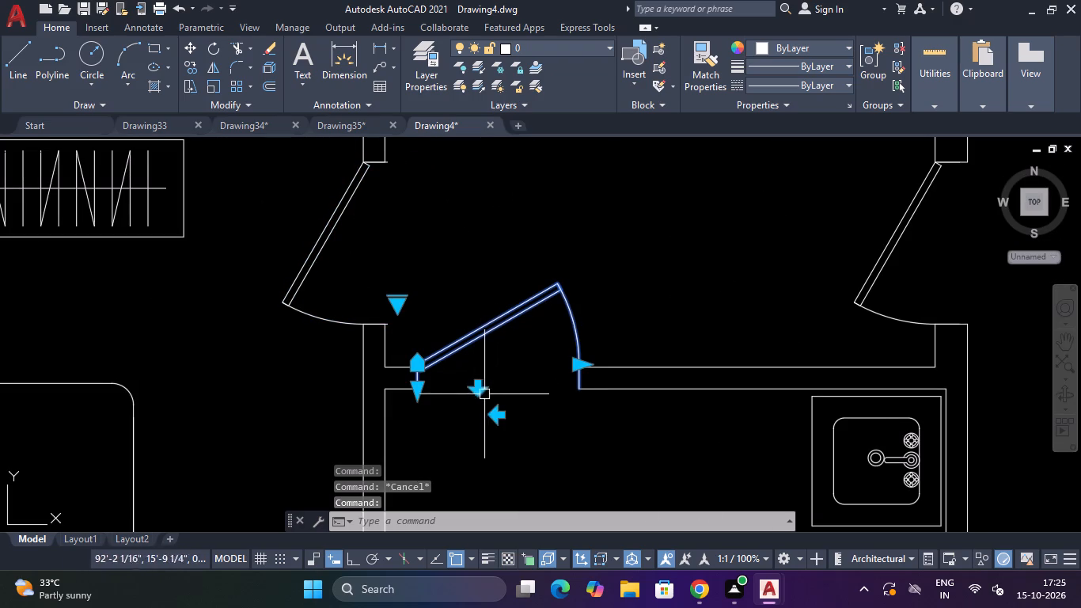
left_click(478, 387)
key("Escape")
scroll(489, 361, "down", 5)
scroll(487, 302, "up", 4)
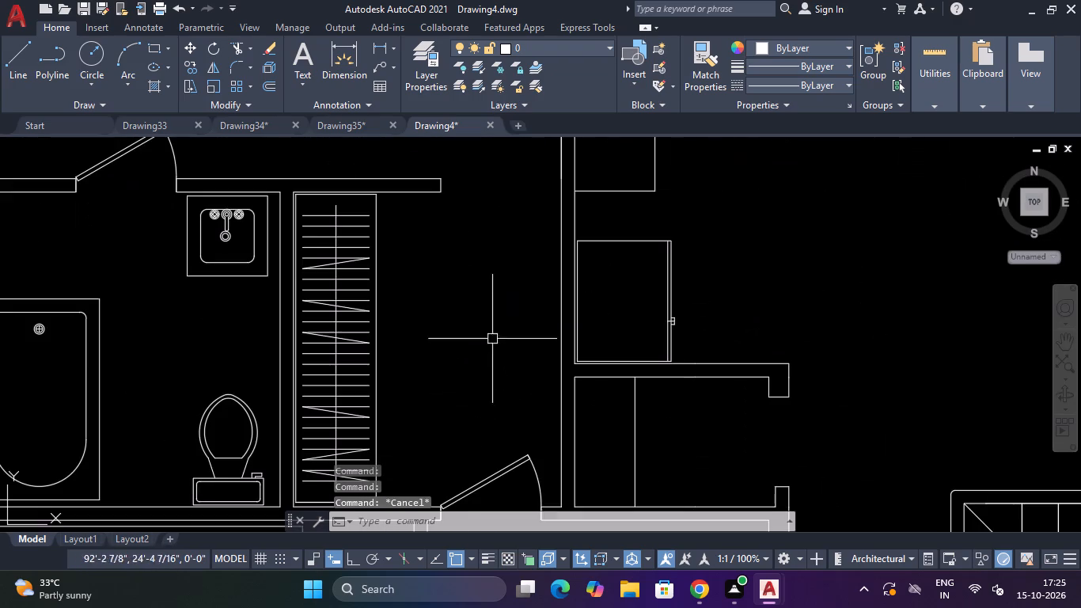
Move the door of the bathroom below the hallway so its hinge-side jamb end lines up with the hallway wall face.
scroll(506, 350, "down", 4)
scroll(504, 412, "up", 4)
left_click_drag(510, 356, 510, 364)
left_click(496, 391)
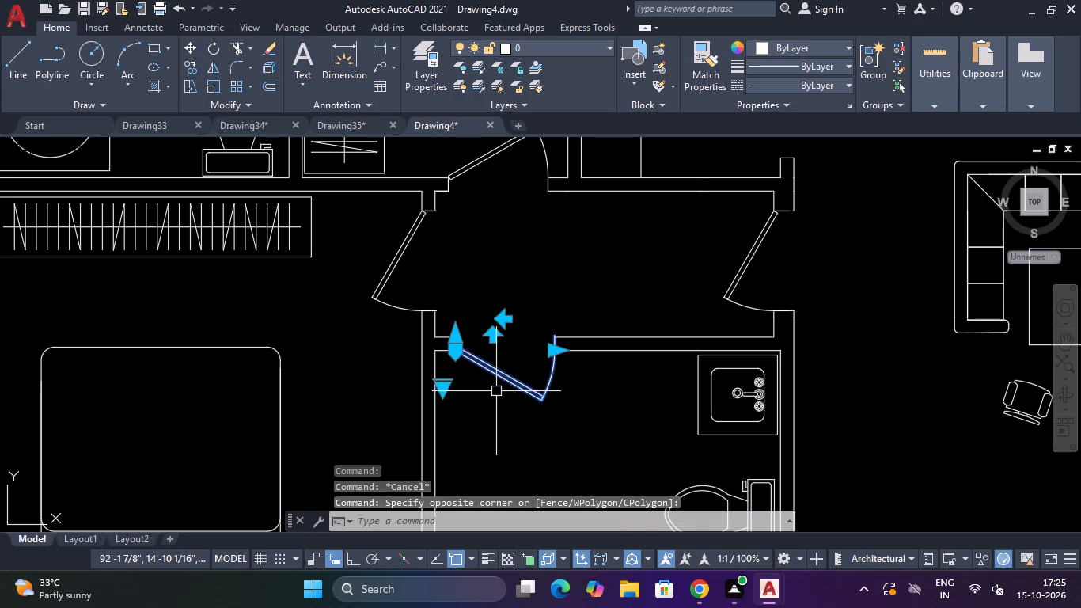
type("M")
key("space")
scroll(465, 335, "up", 4)
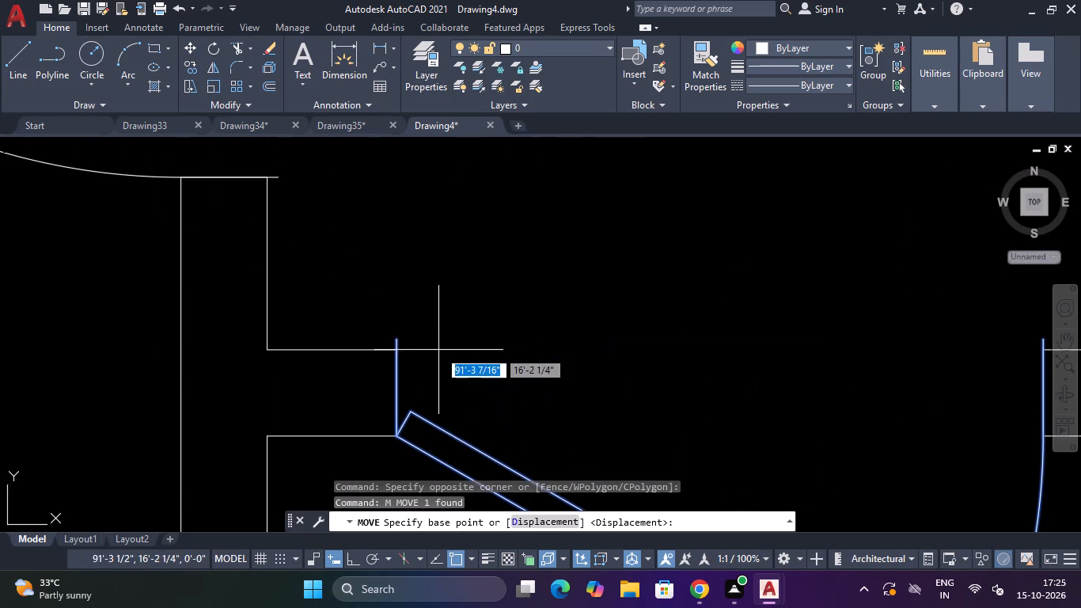
left_click(396, 336)
left_click(396, 354)
key("Escape")
scroll(401, 351, "down", 5)
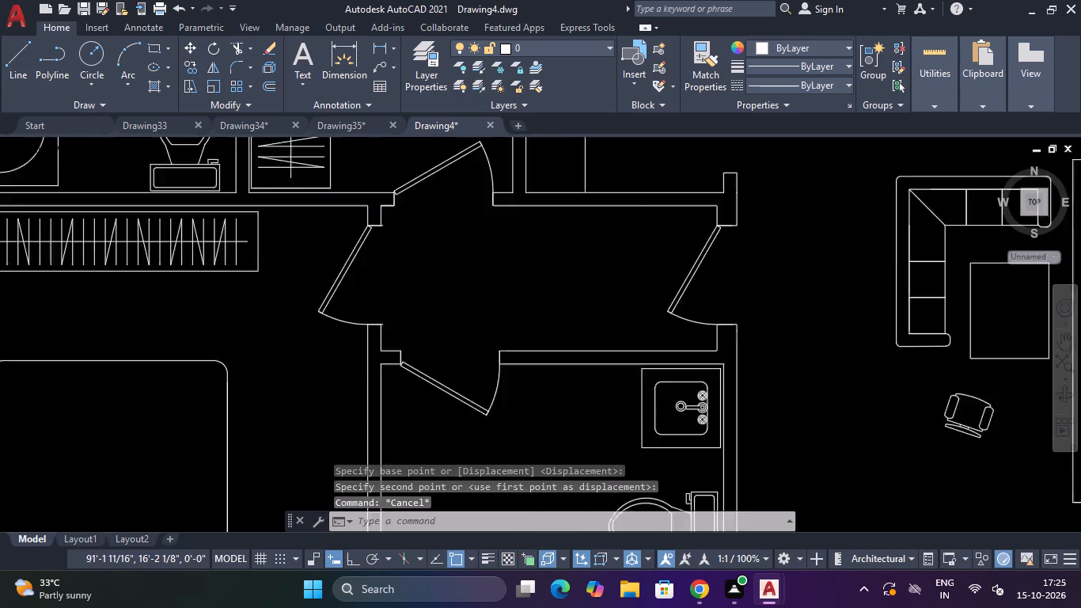
Move the lower-left bedroom's door so its hinge-side jamb end sits flush with the hallway-side wall face.
scroll(396, 283, "down", 4)
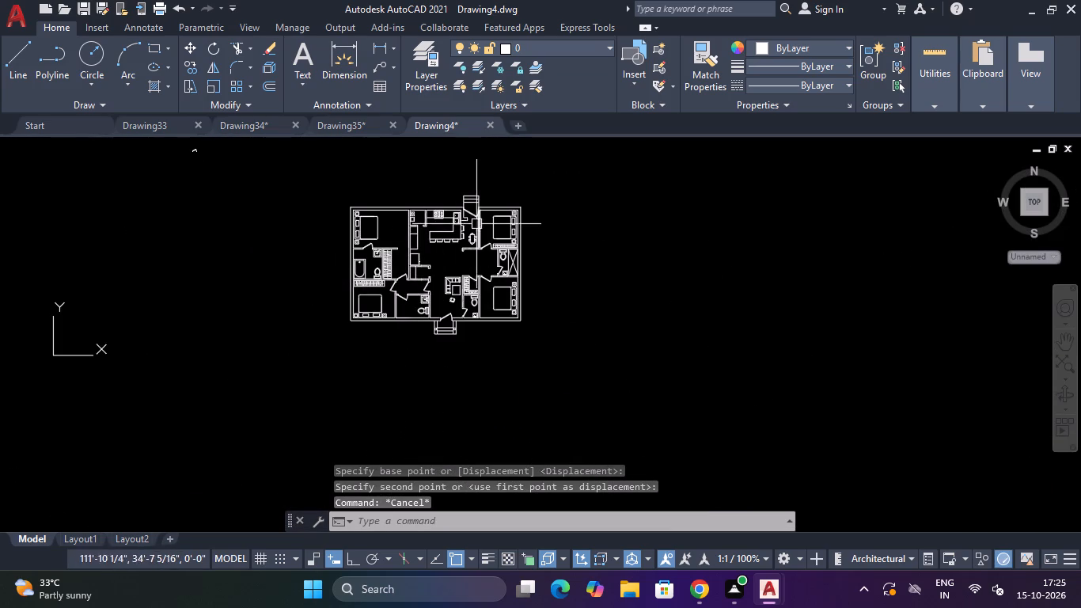
scroll(471, 211, "up", 4)
scroll(472, 207, "down", 3)
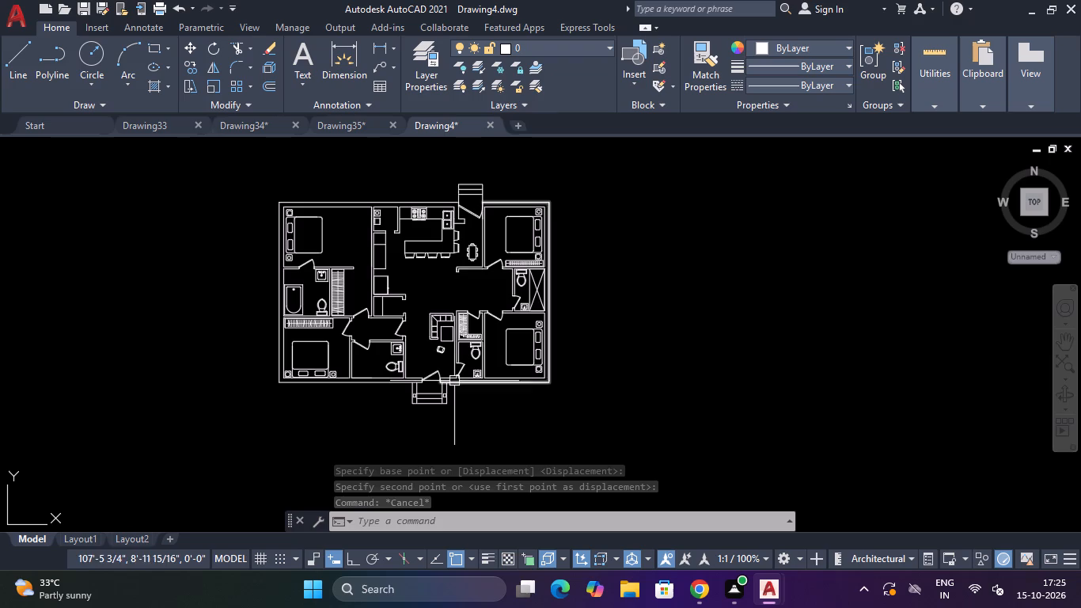
scroll(493, 264, "up", 5)
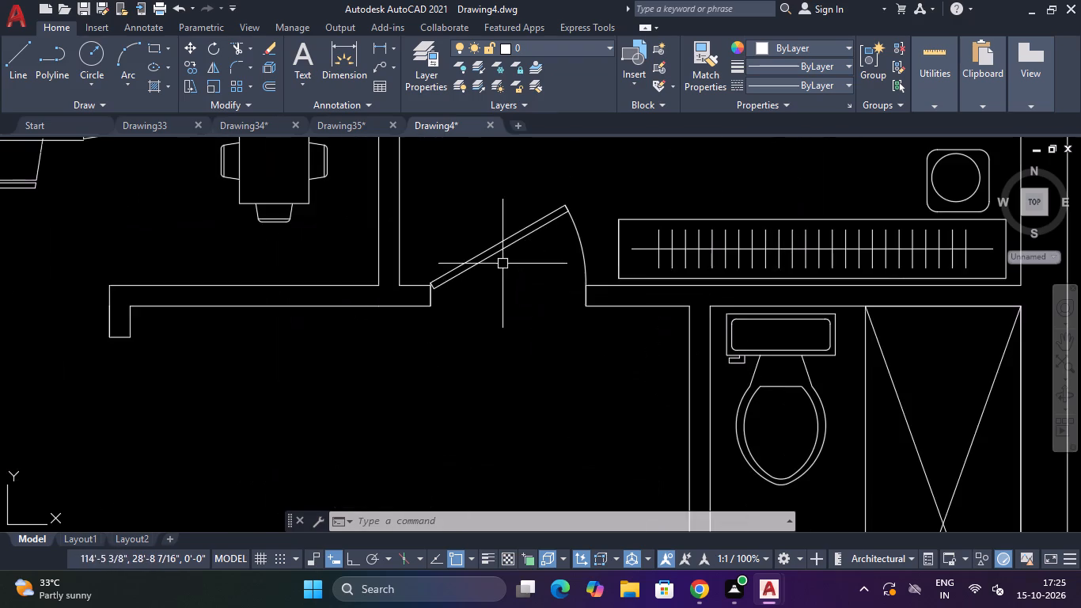
scroll(493, 305, "down", 4)
scroll(281, 420, "up", 3)
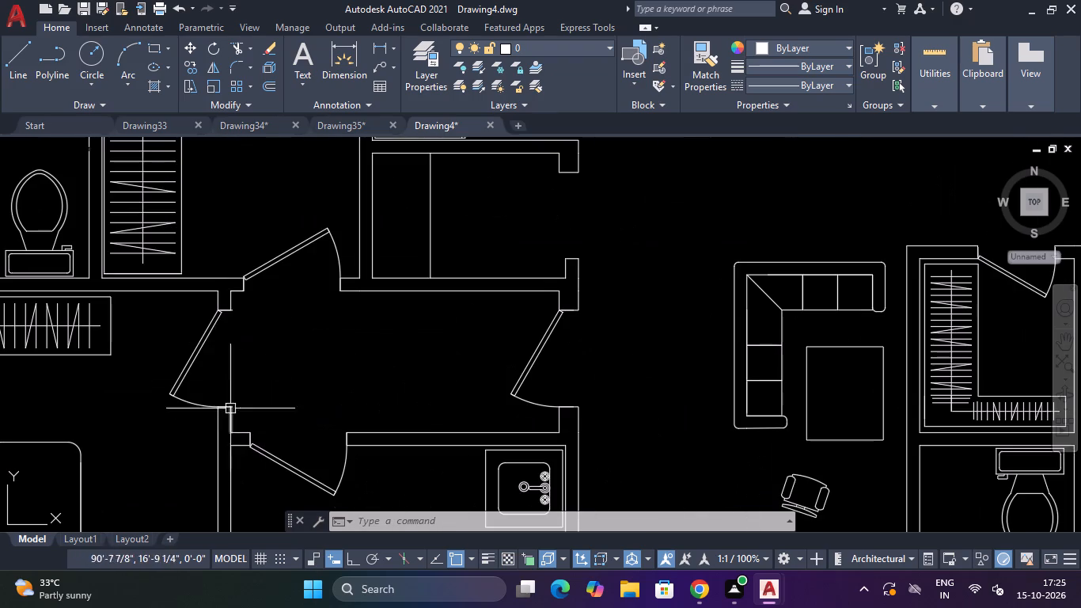
scroll(222, 337, "up", 3)
left_click(217, 333)
left_click(148, 359)
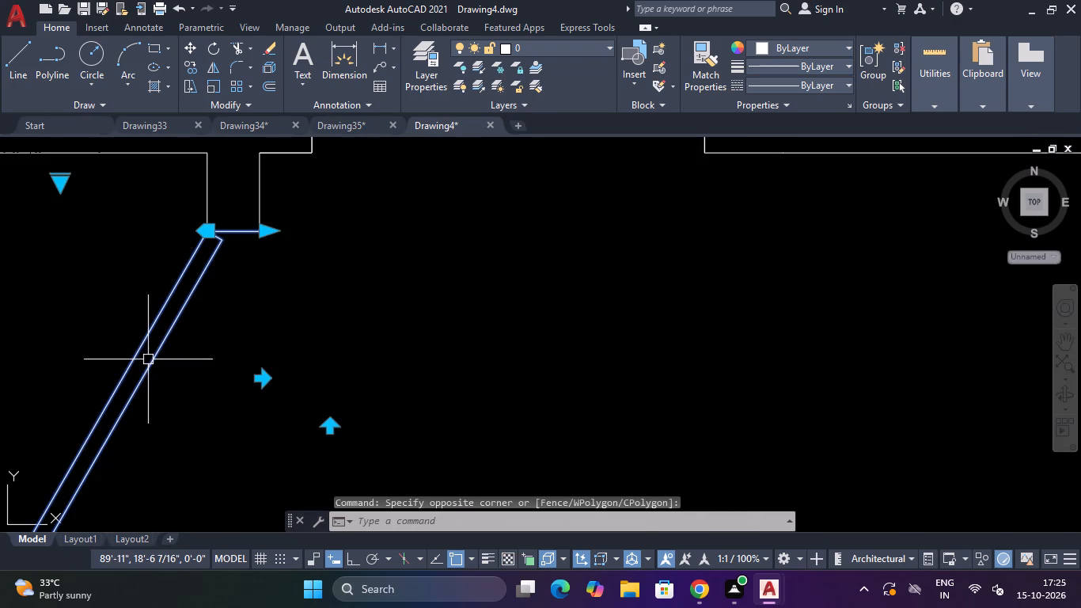
type("M")
key("space")
left_click(269, 233)
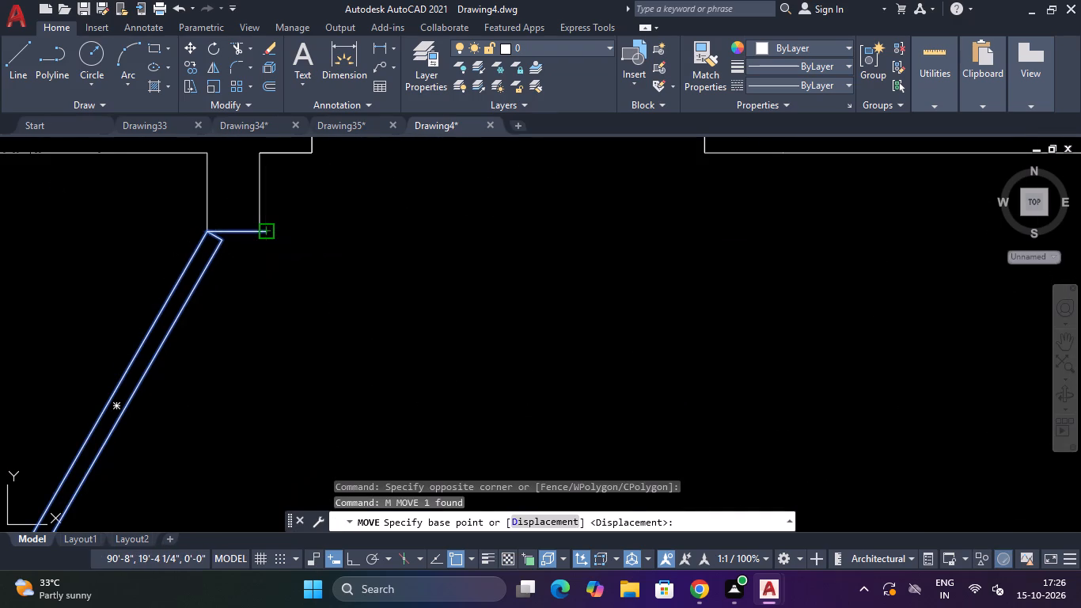
left_click(256, 232)
key("Escape")
scroll(255, 240, "down", 4)
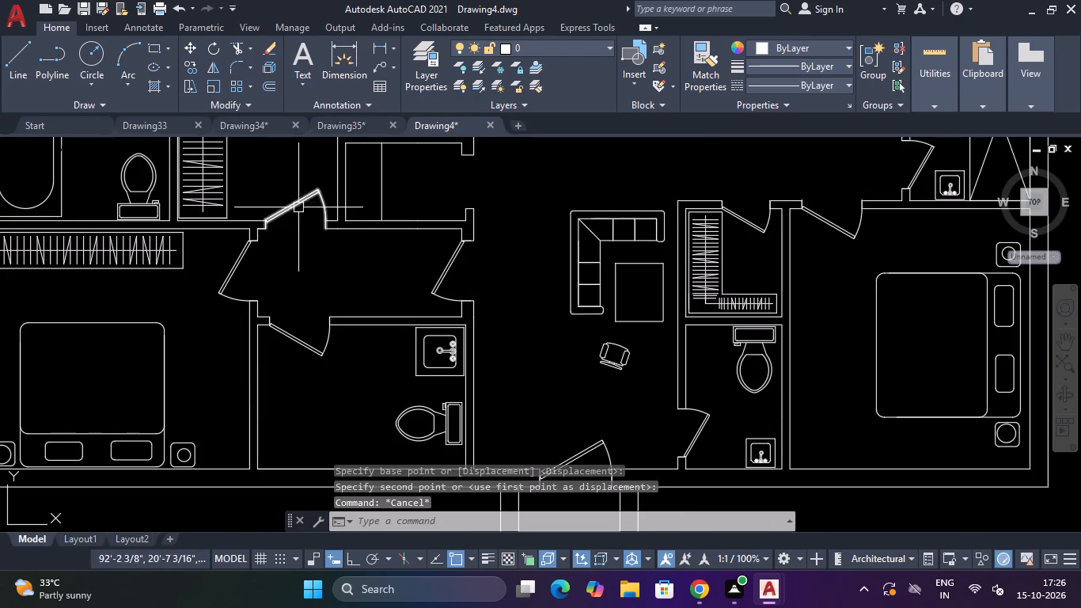
Move the door between the hallway and the living room so its jamb end meets the living-room-side wall face.
scroll(318, 347, "up", 1)
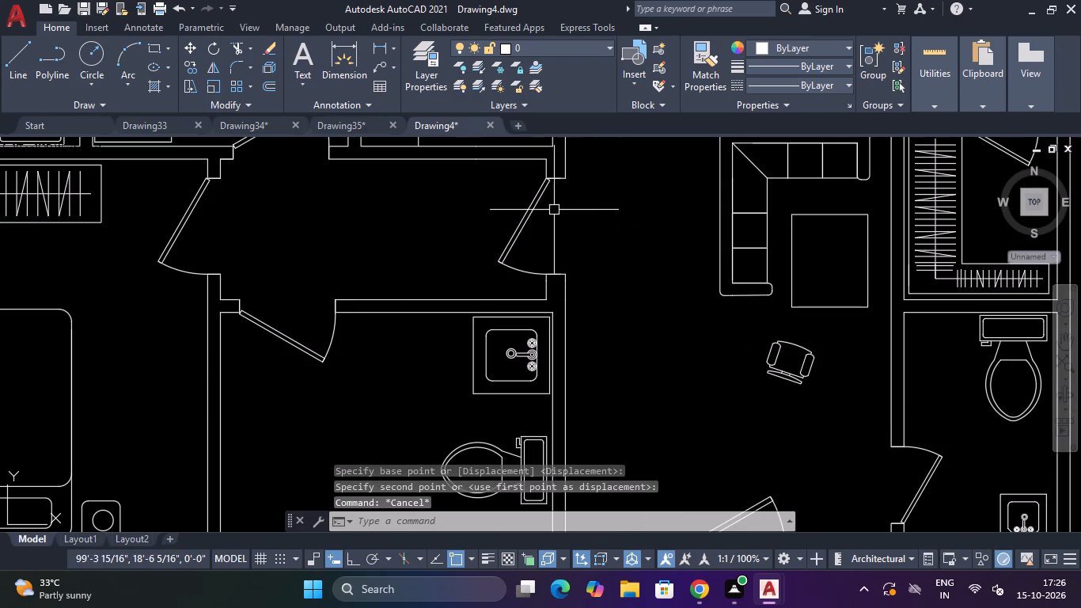
scroll(554, 210, "up", 1)
left_click(554, 210)
left_click(503, 225)
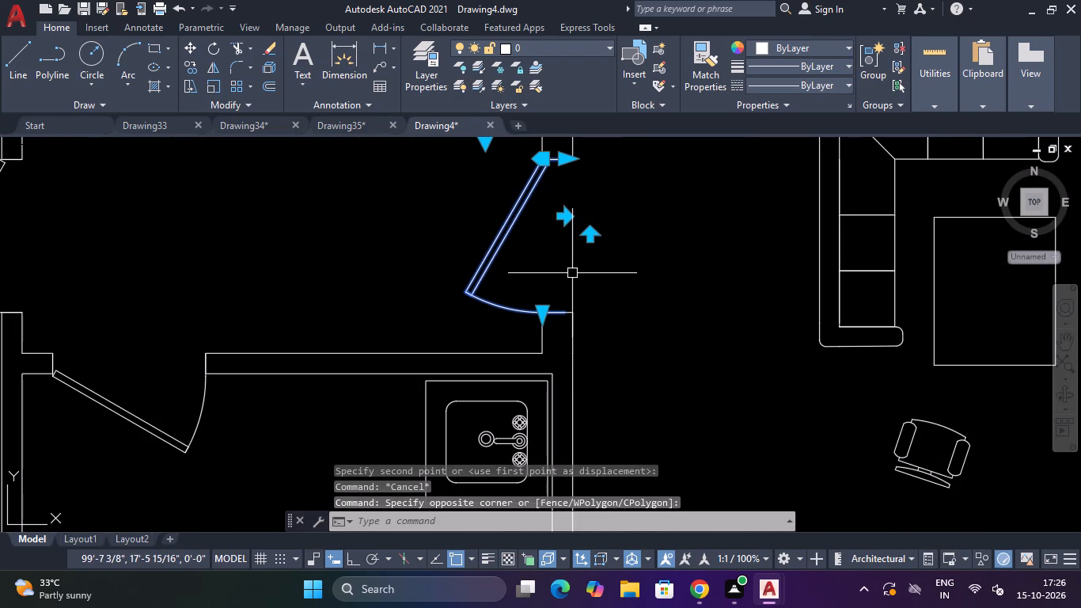
key("m")
key("space")
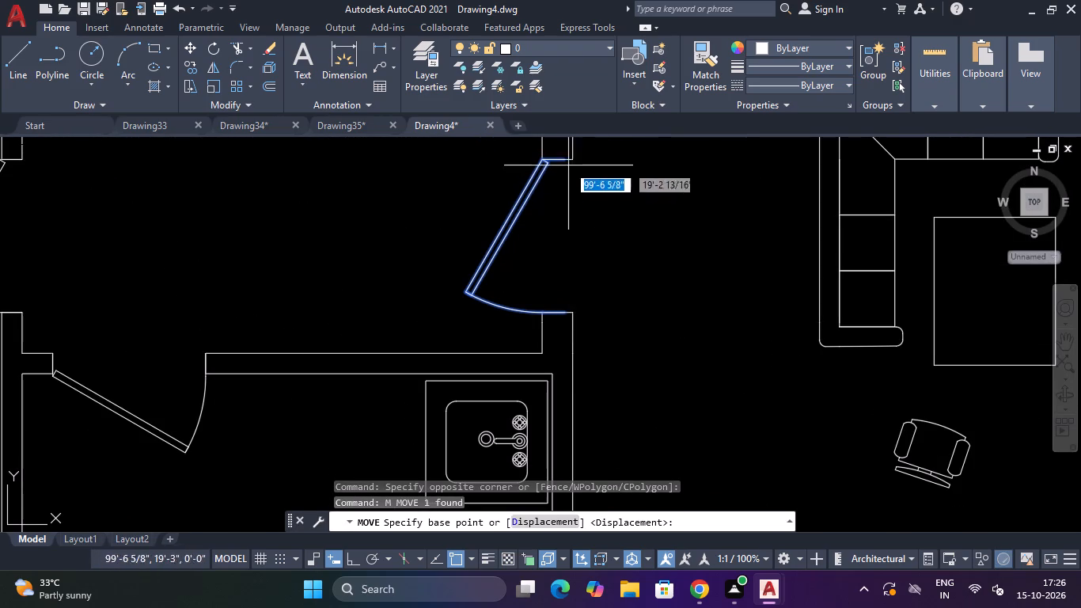
scroll(566, 145, "up", 3)
left_click(564, 201)
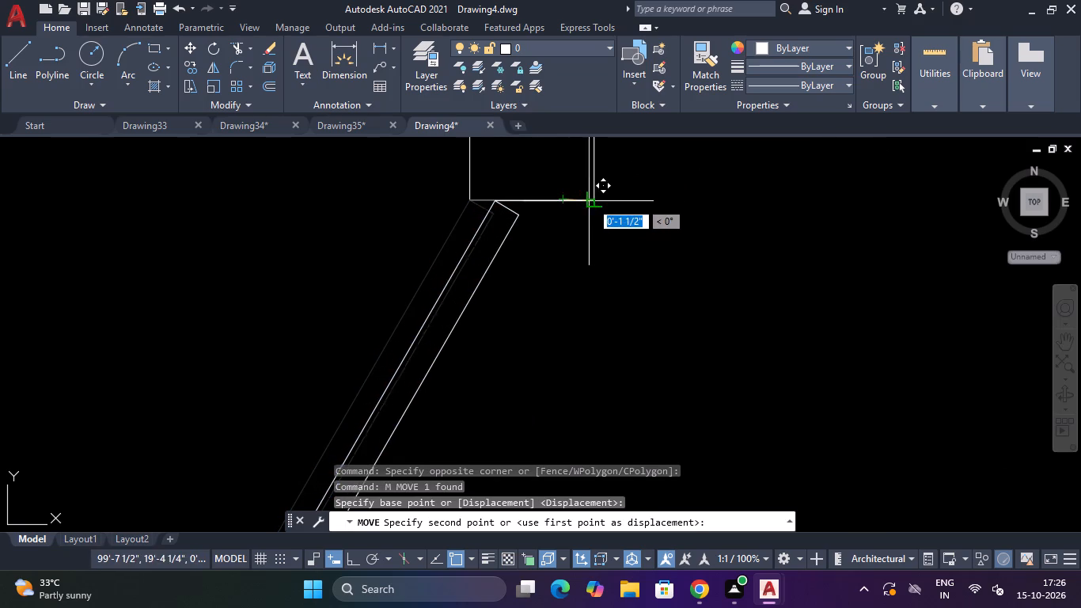
left_click(590, 201)
Rotate the smaller spare door block outside the floor plan by 270 degrees, with Ortho on.
scroll(591, 199, "down", 9)
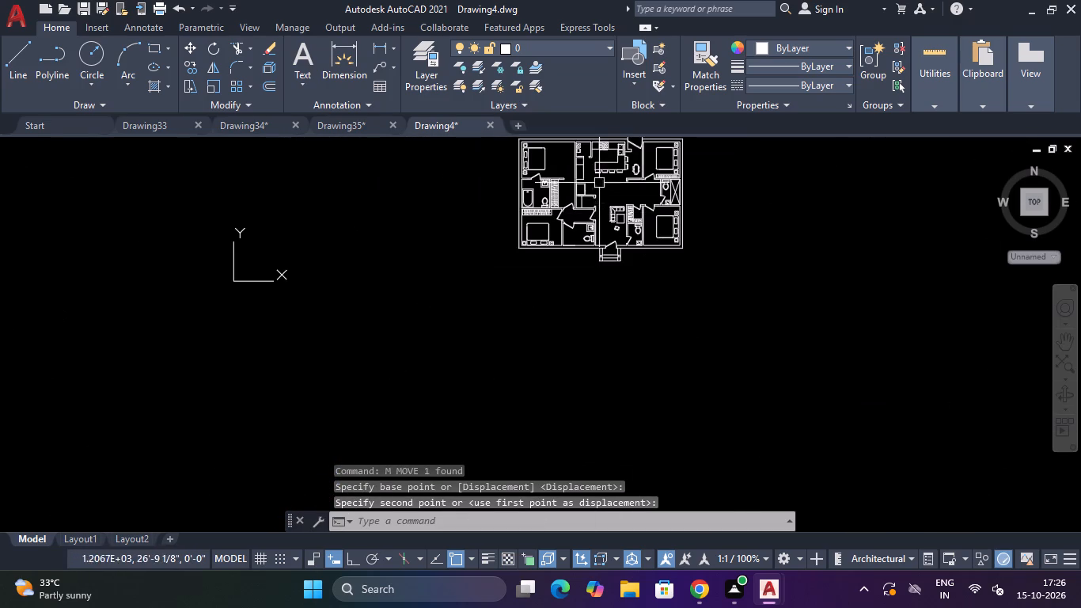
scroll(592, 188, "down", 6)
scroll(556, 158, "up", 3)
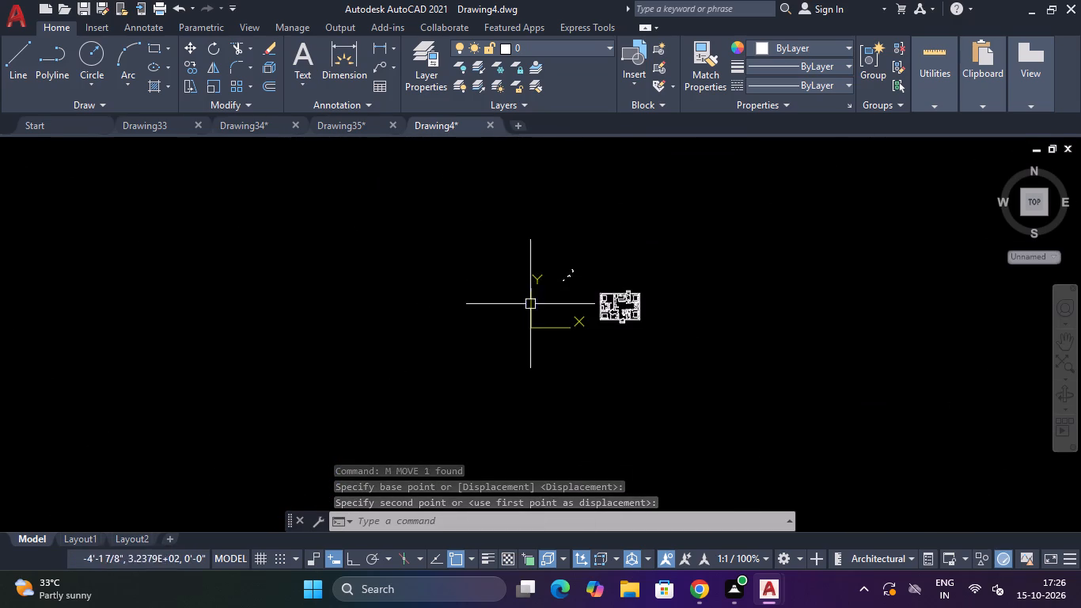
scroll(544, 291, "up", 4)
scroll(684, 201, "up", 3)
left_click_drag(679, 210, 669, 234)
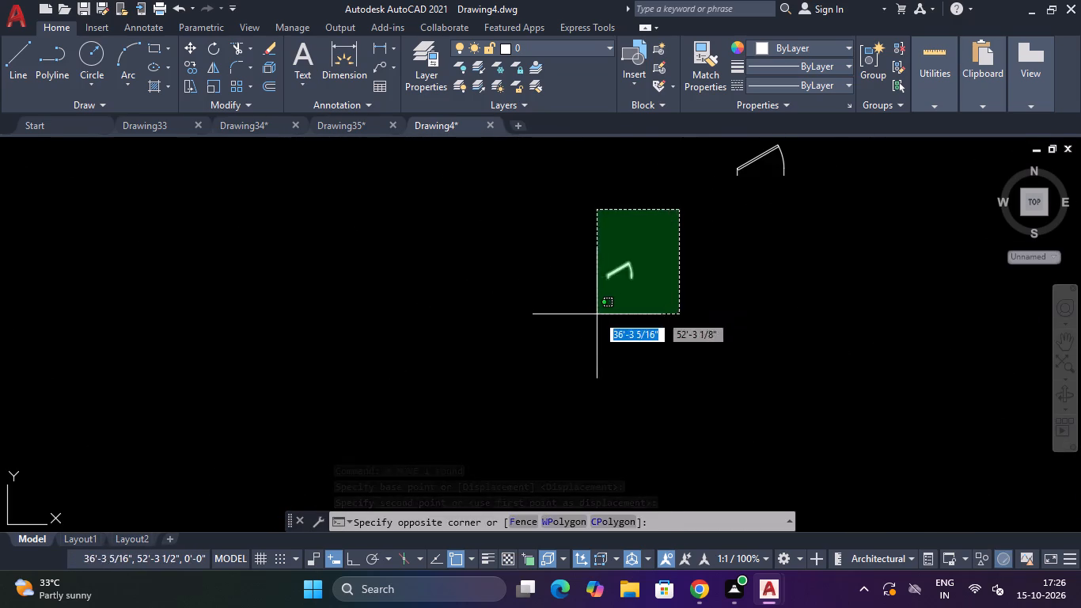
left_click(596, 314)
key("r")
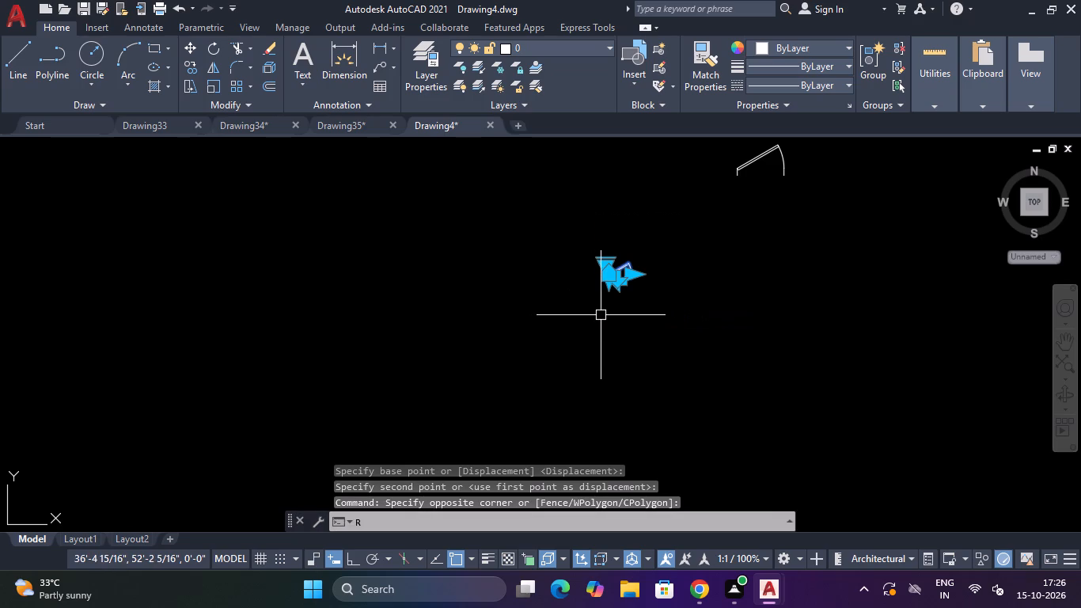
key("o")
key("Return")
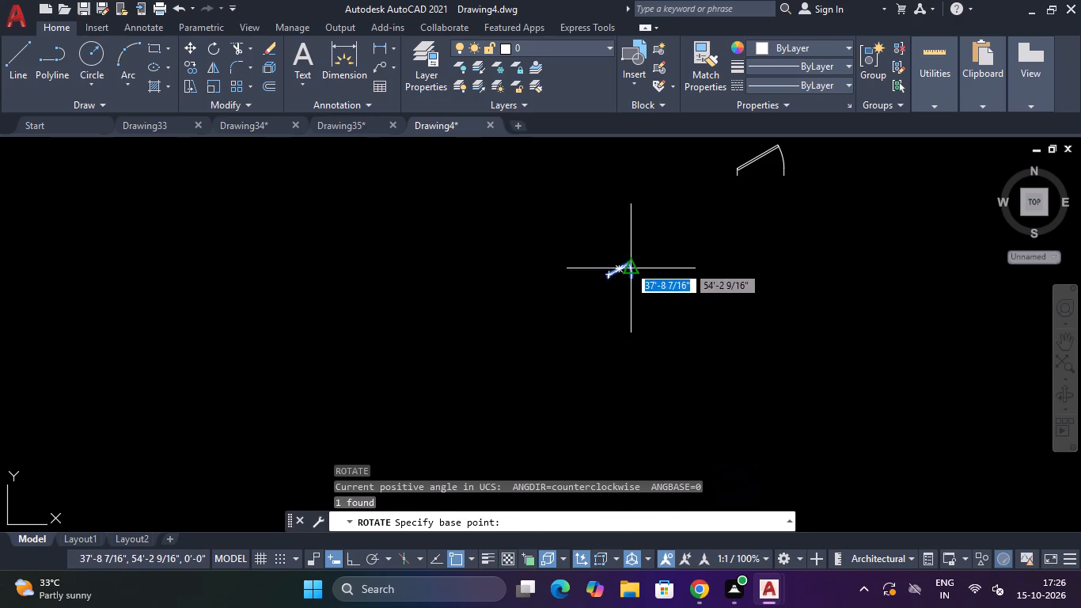
left_click(631, 257)
key("F8")
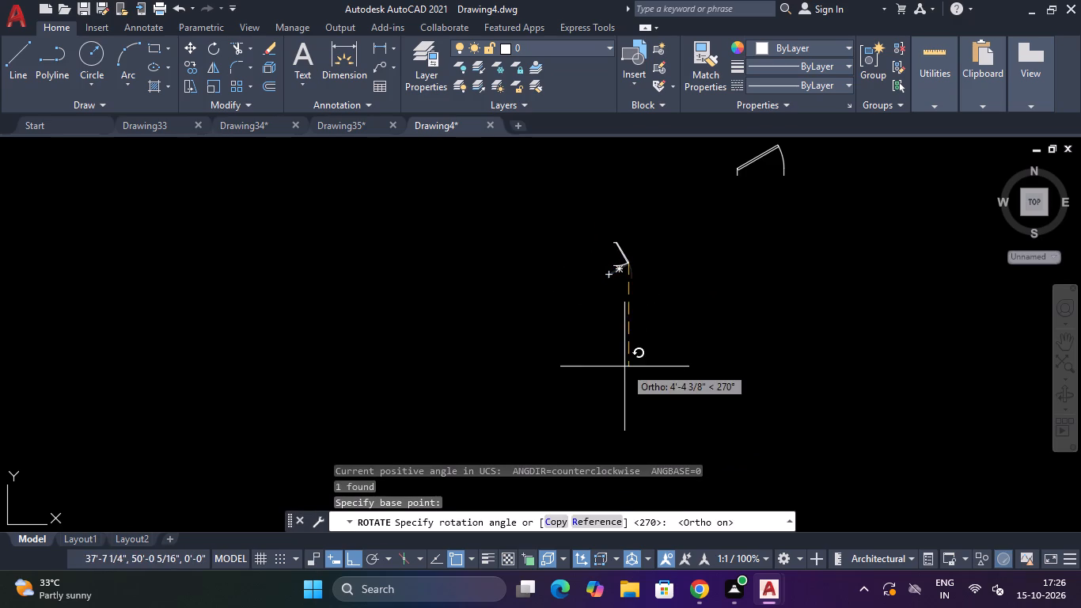
left_click(625, 368)
key("Escape")
Move the rotated small door block to the upper jamb of the closet opening above the hallway, with Ortho off.
left_click_drag(645, 192, 638, 225)
left_click(595, 314)
type("M")
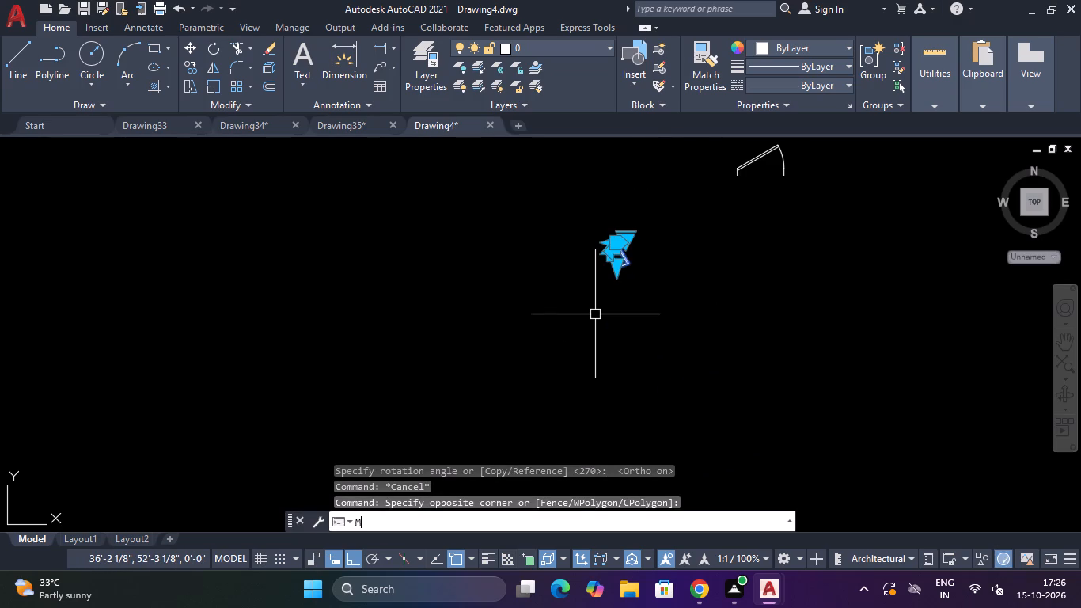
key("space")
scroll(608, 261, "up", 3)
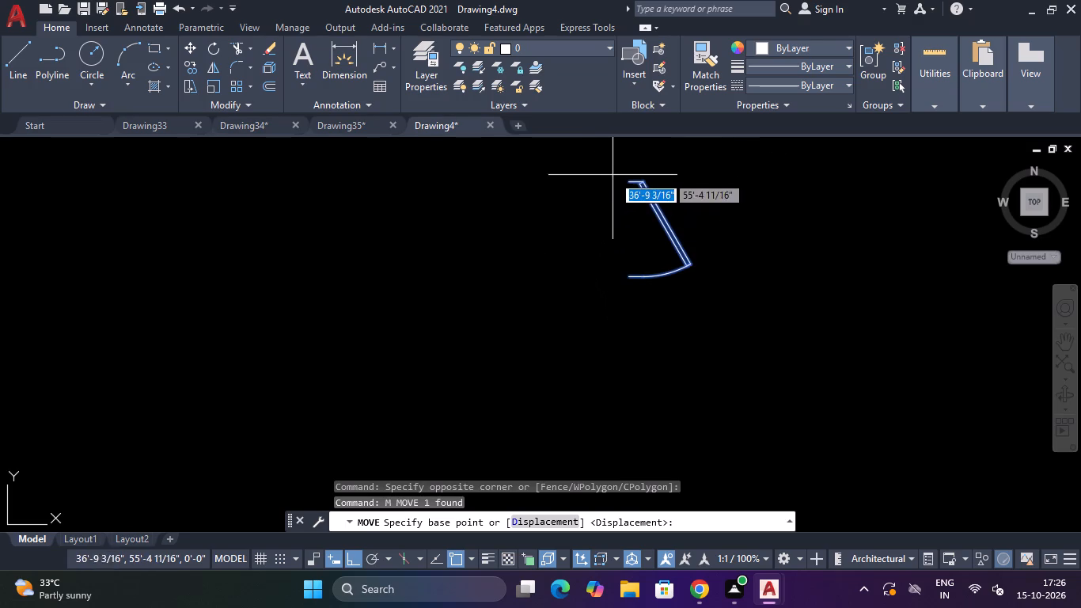
left_click(628, 181)
scroll(635, 190, "down", 5)
scroll(730, 341, "down", 2)
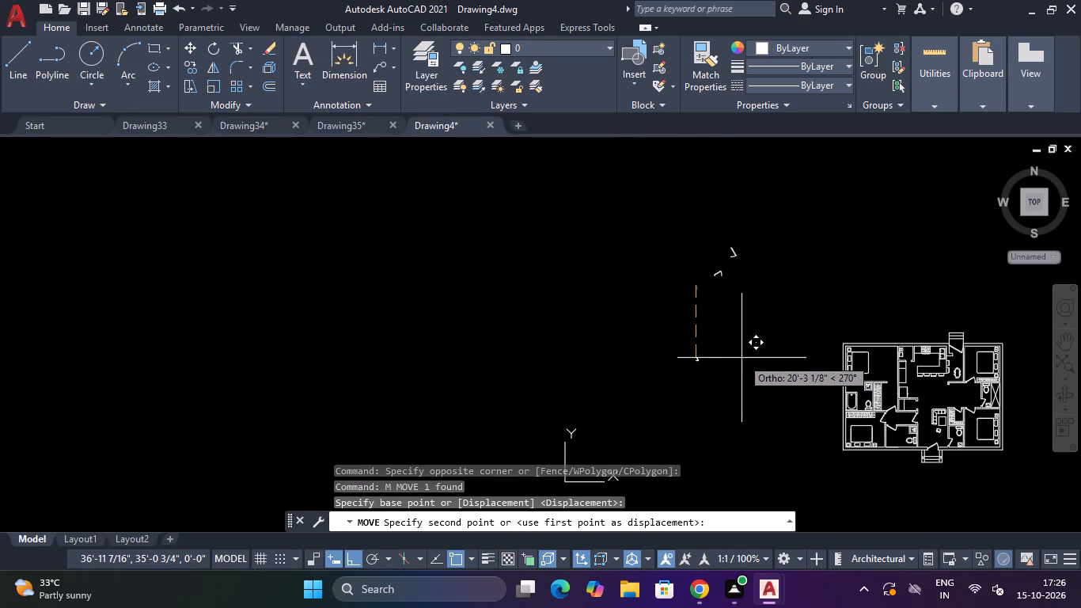
key("F8")
scroll(942, 422, "up", 4)
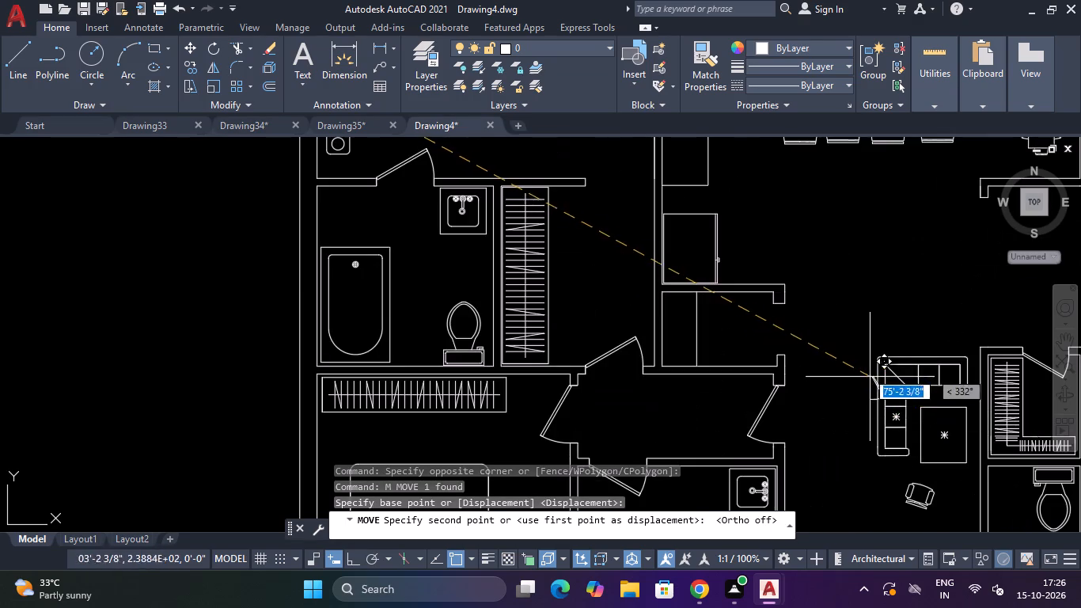
scroll(852, 357, "up", 3)
scroll(750, 292, "down", 3)
scroll(695, 259, "up", 3)
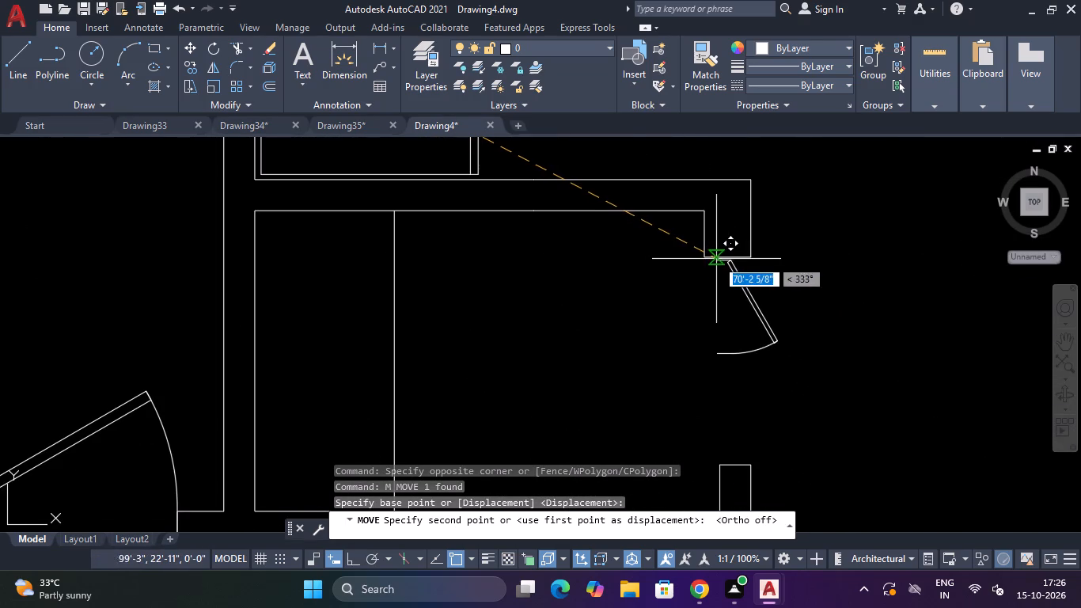
left_click(708, 257)
key("Escape")
Flip the small closet door so it swings into the closet.
left_click(765, 284)
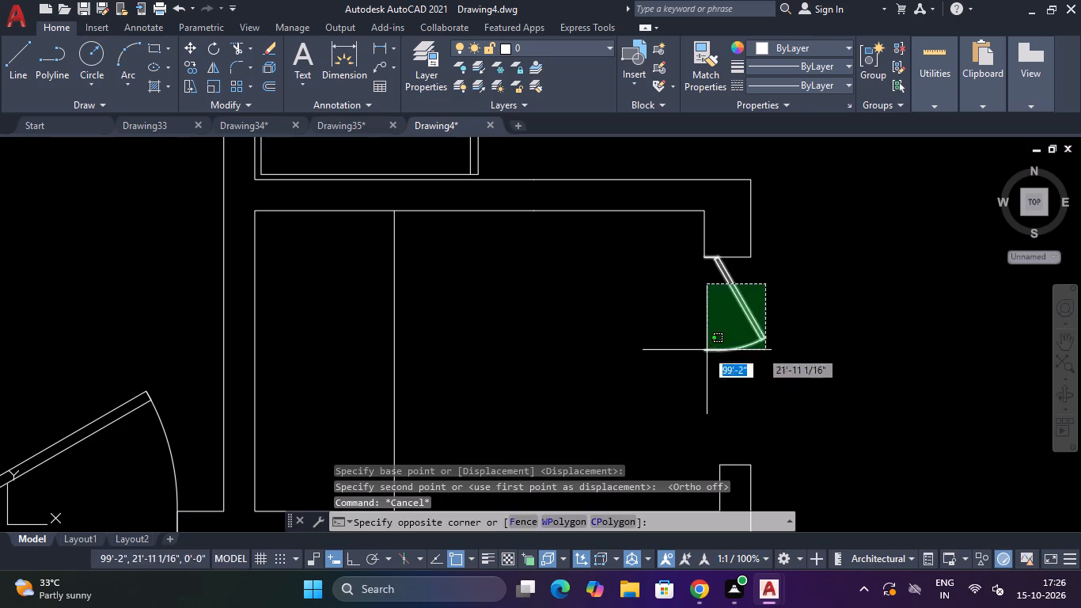
left_click(706, 350)
left_click(709, 293)
key("Escape")
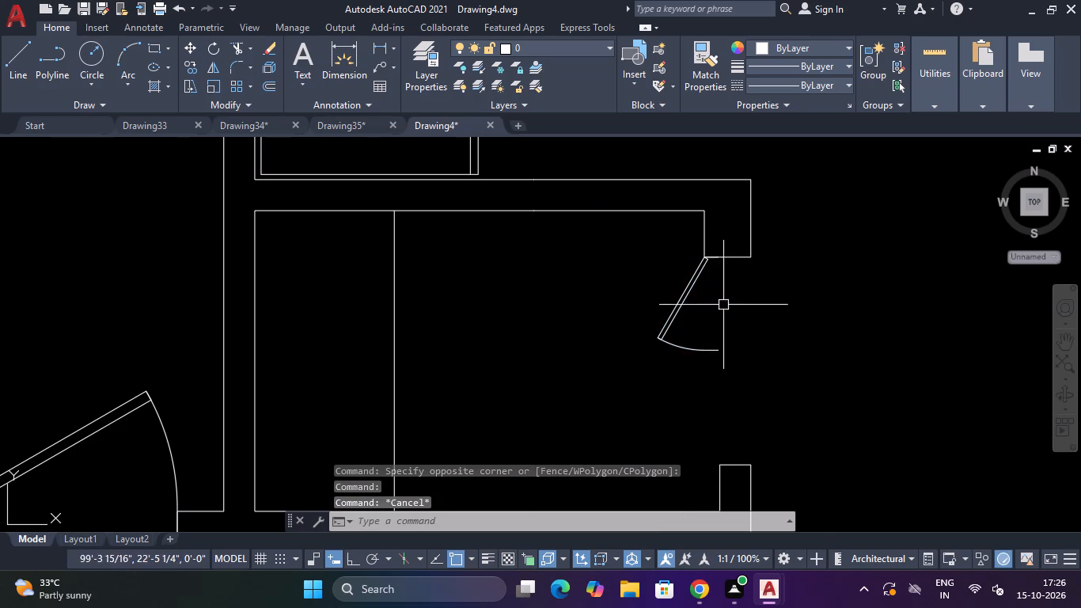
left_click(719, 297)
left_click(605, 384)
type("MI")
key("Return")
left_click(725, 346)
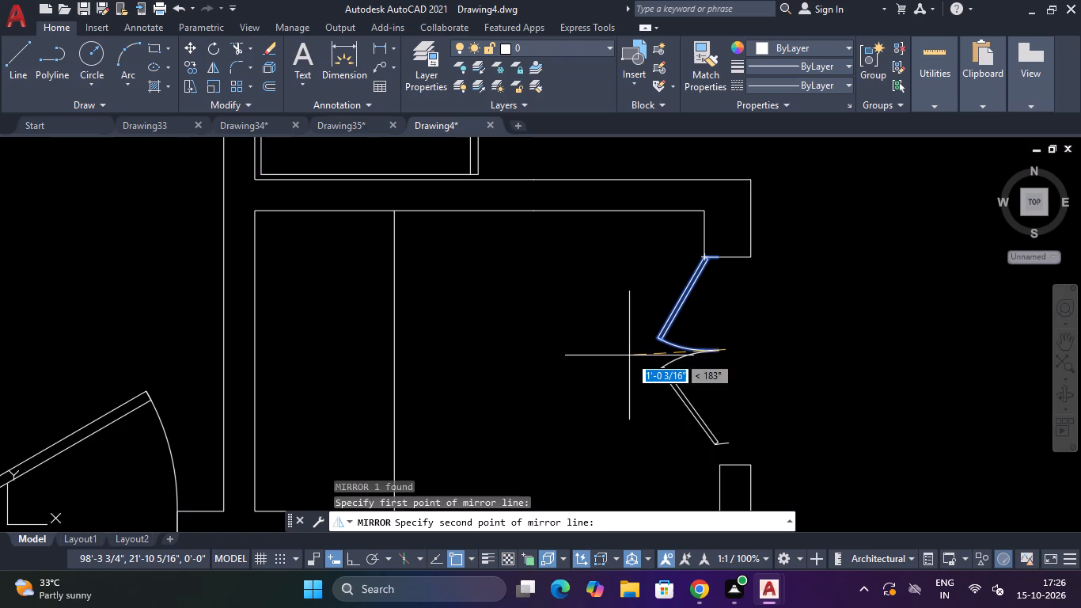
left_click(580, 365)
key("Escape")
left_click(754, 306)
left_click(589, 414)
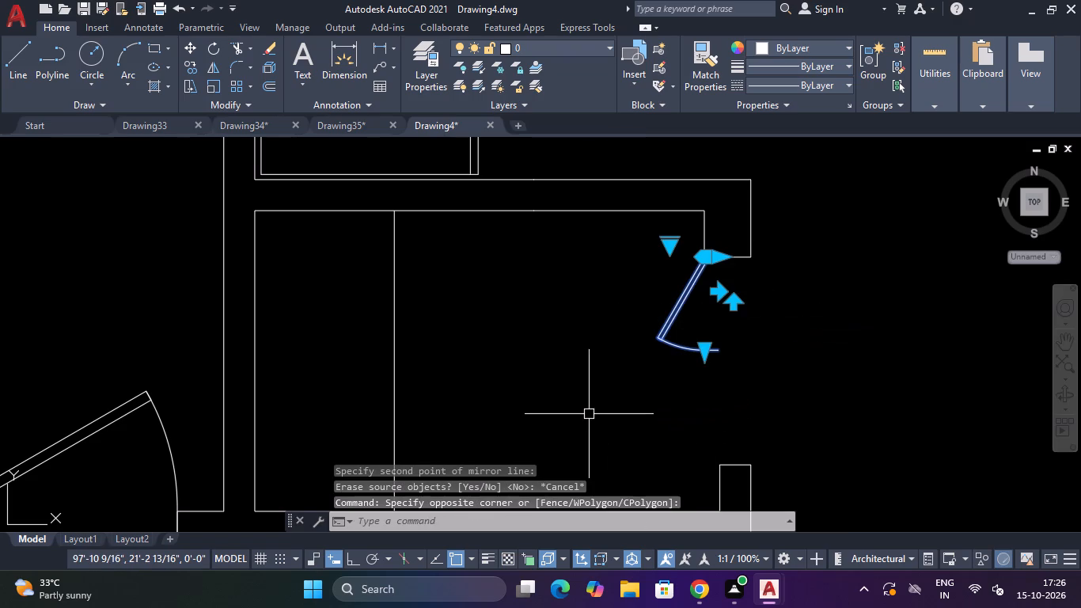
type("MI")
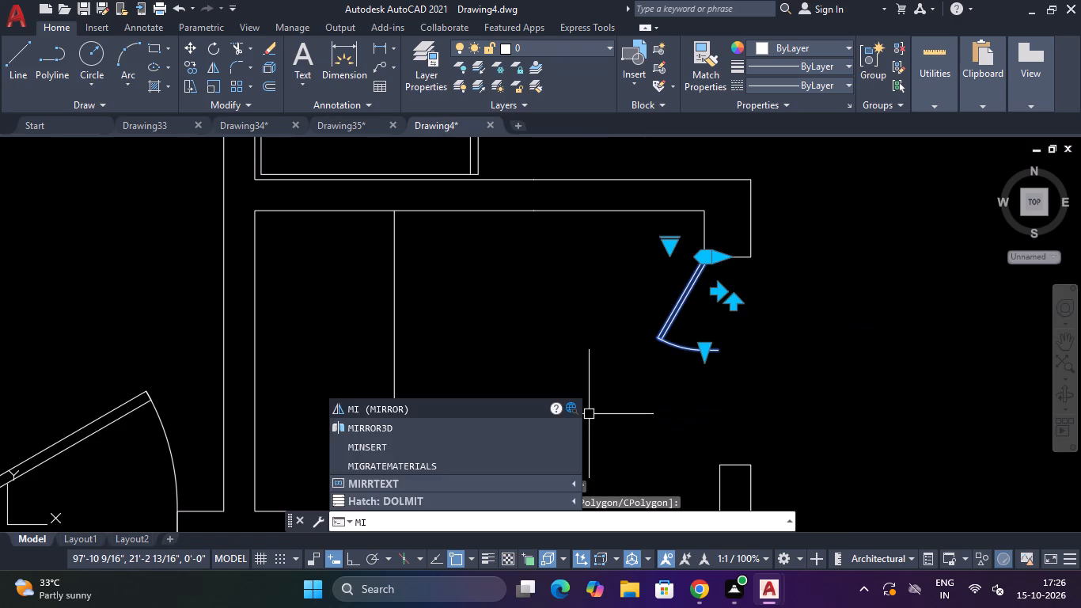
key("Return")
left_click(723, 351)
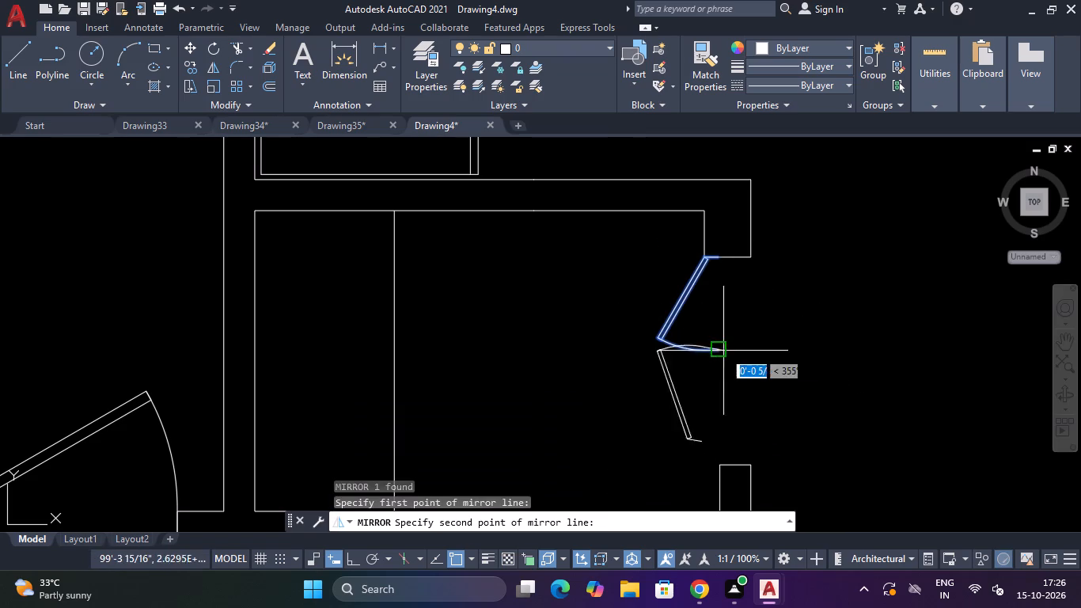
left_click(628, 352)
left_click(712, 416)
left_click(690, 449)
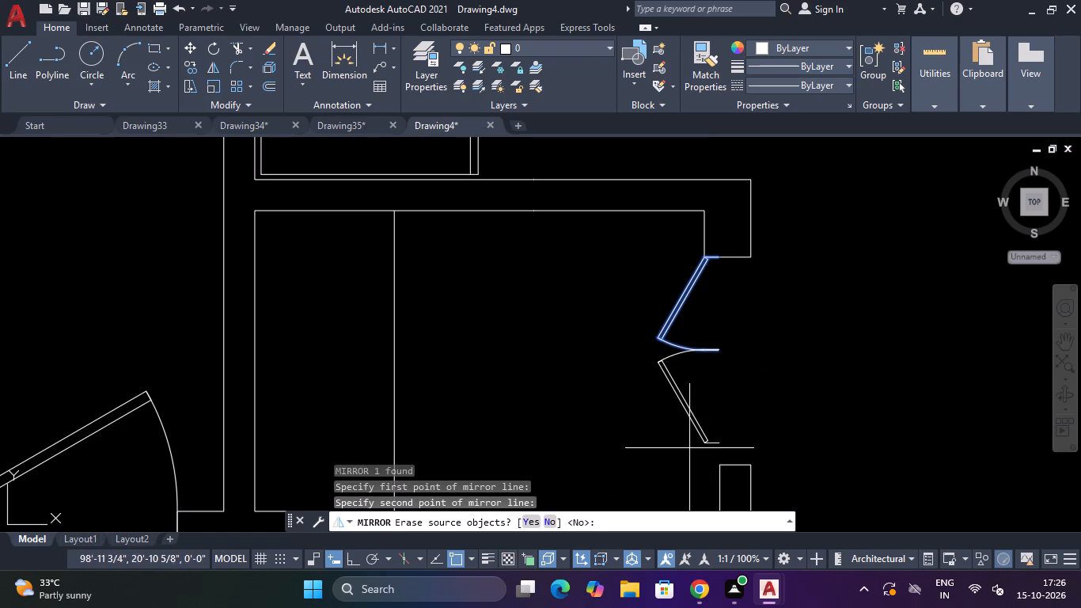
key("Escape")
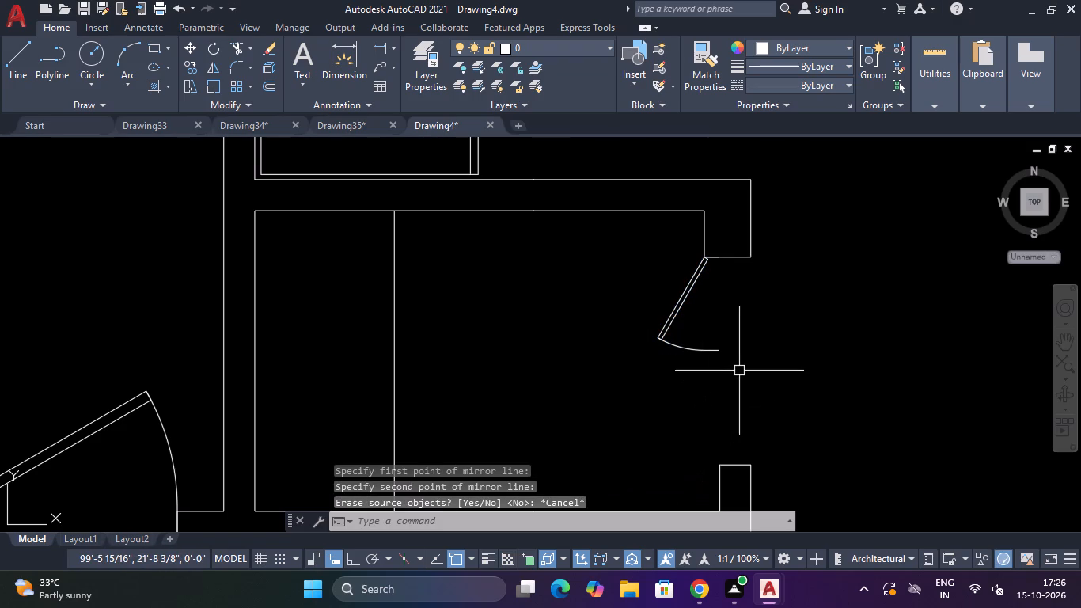
Mirror the small closet door downward about a horizontal line through its arc end, with Ortho on, keeping the original.
key("space")
left_click_drag(721, 310, 710, 315)
left_click(645, 354)
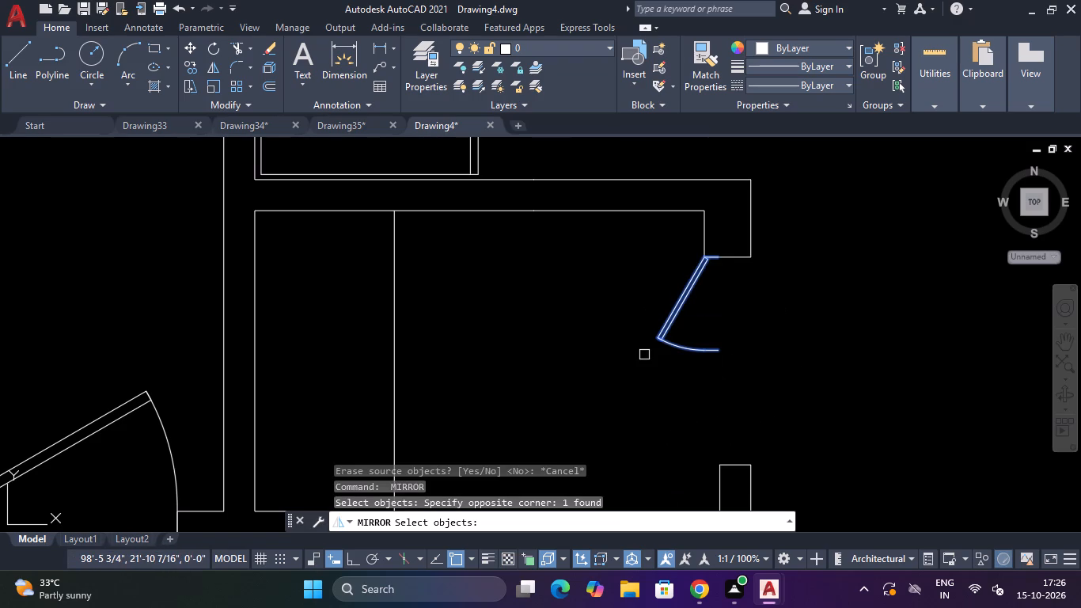
key("Return")
left_click(723, 351)
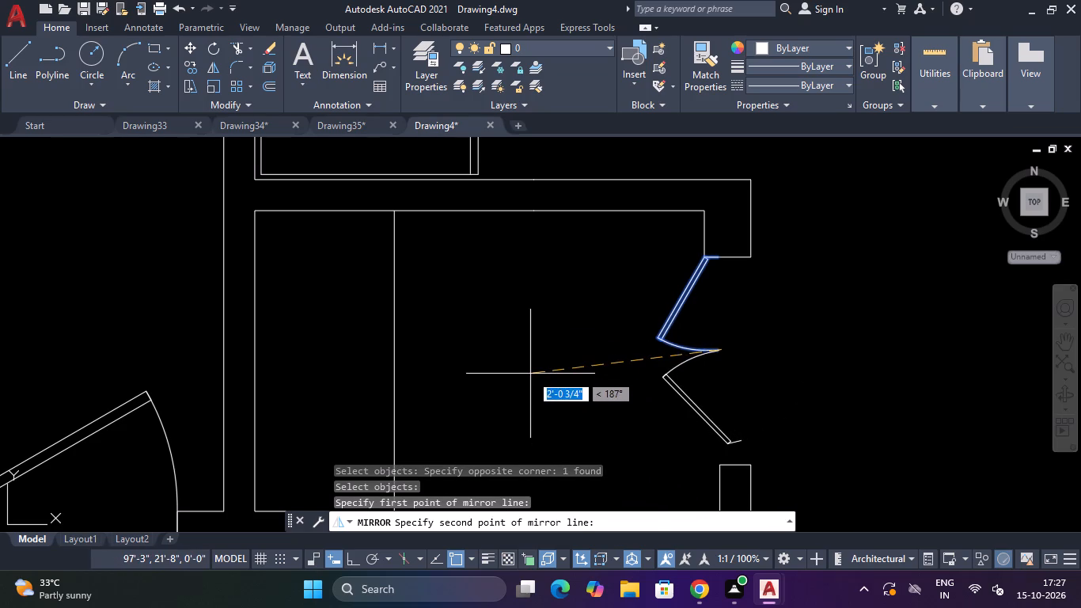
key("F8")
left_click(510, 384)
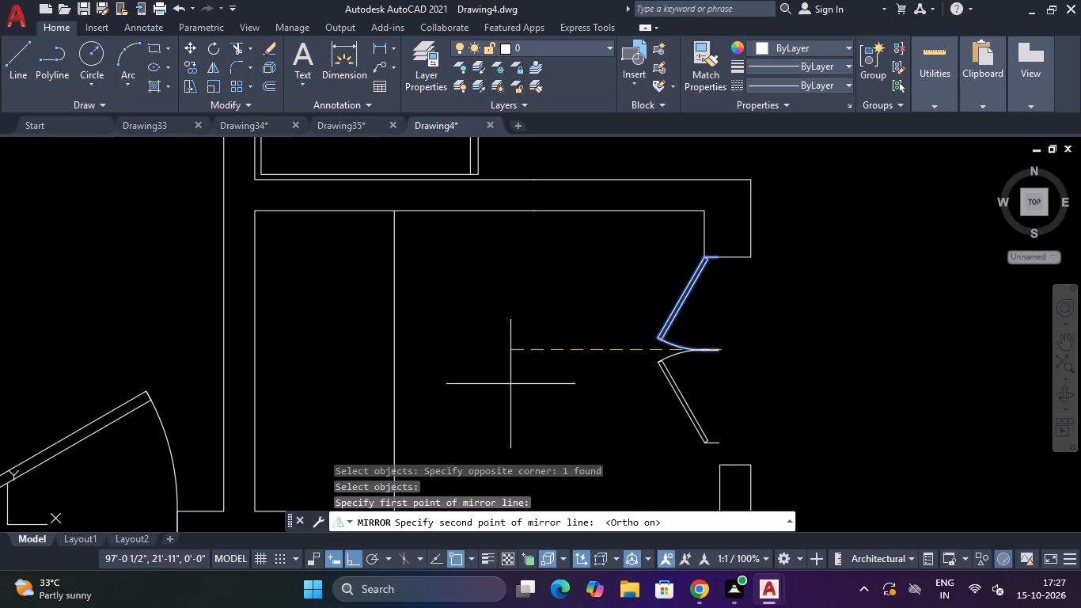
type("N")
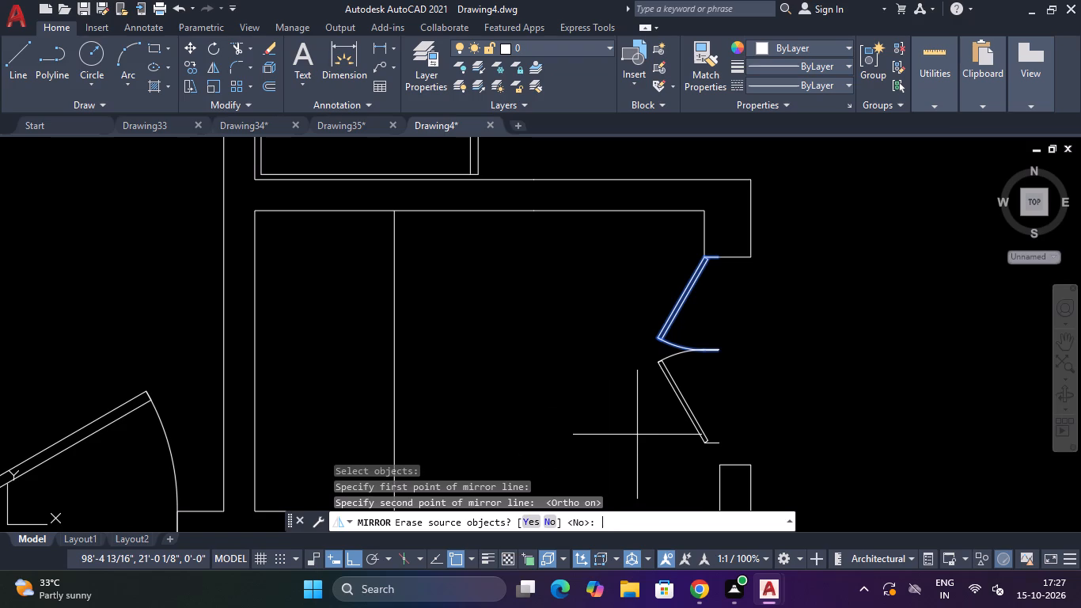
key("space")
Move the mirrored door so its frame end meets the living-room-side corner of the closet opening's lower jamb.
left_click(695, 401)
left_click(669, 425)
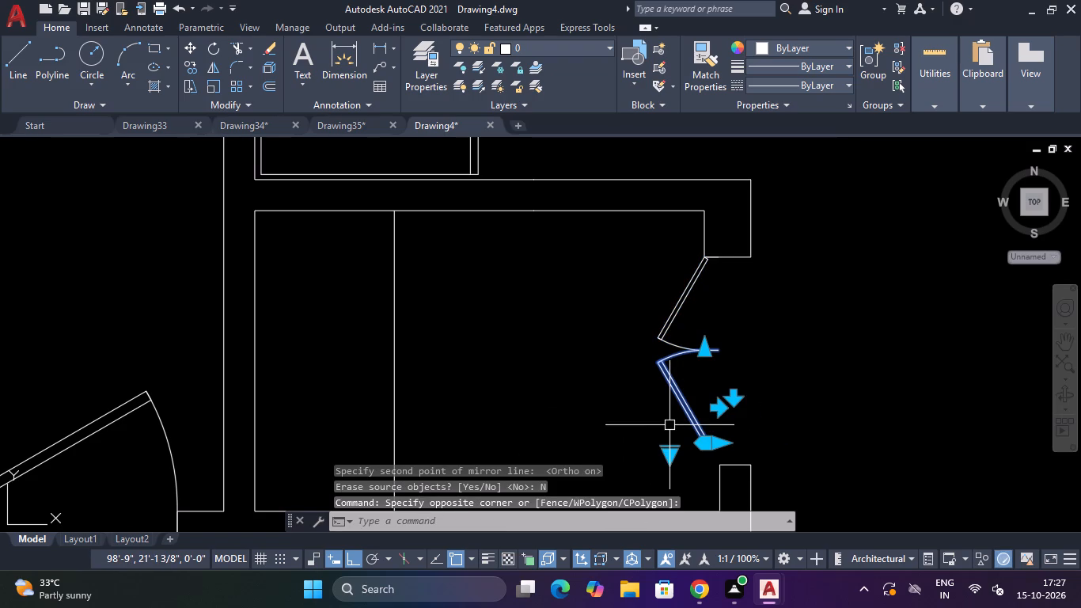
type("M")
key("space")
left_click(719, 444)
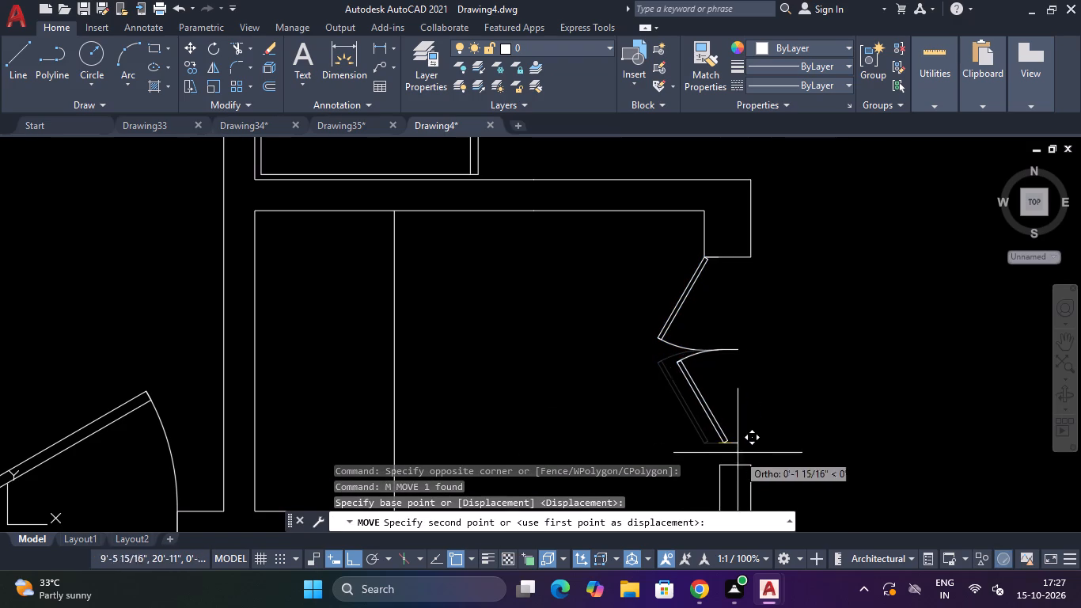
left_click(749, 466)
key("Escape")
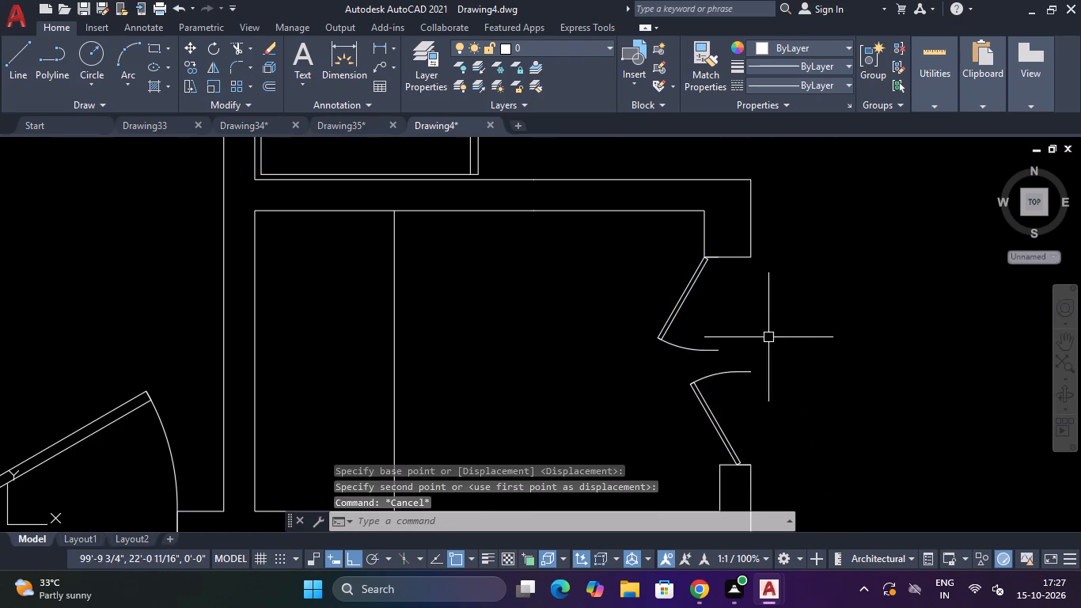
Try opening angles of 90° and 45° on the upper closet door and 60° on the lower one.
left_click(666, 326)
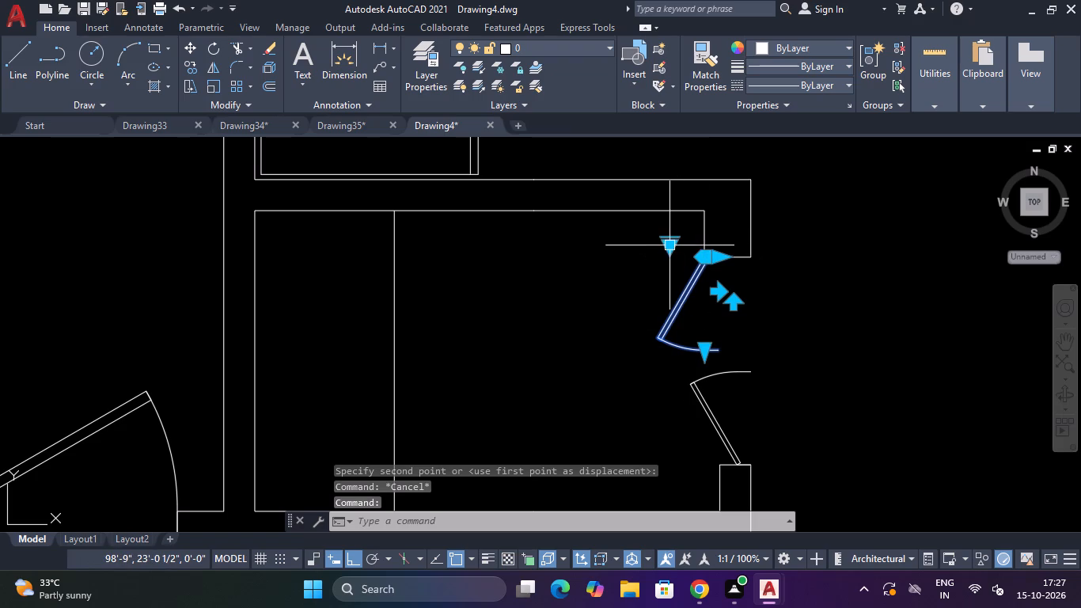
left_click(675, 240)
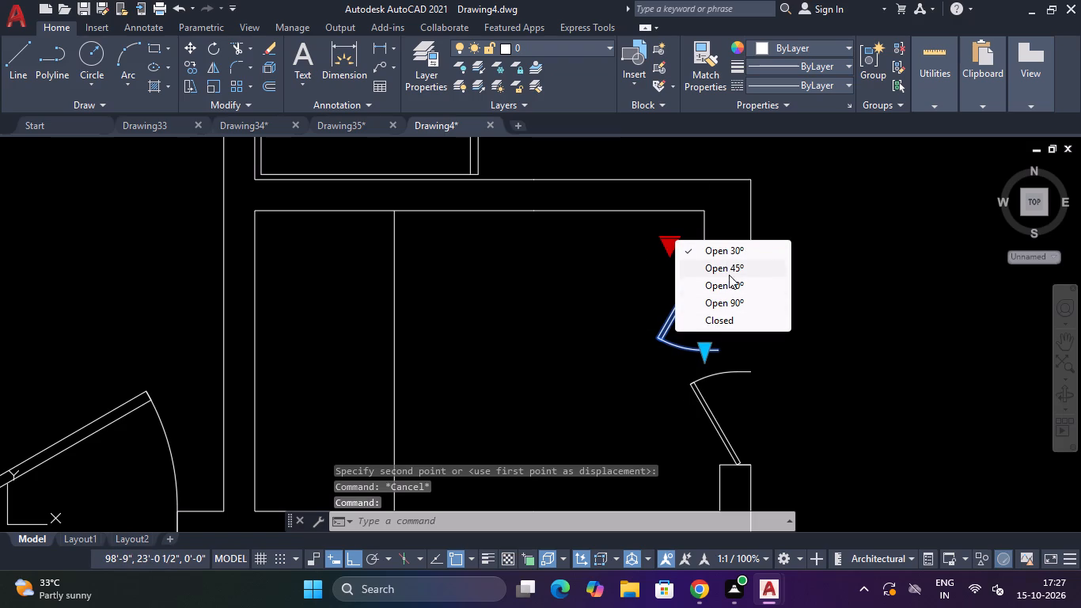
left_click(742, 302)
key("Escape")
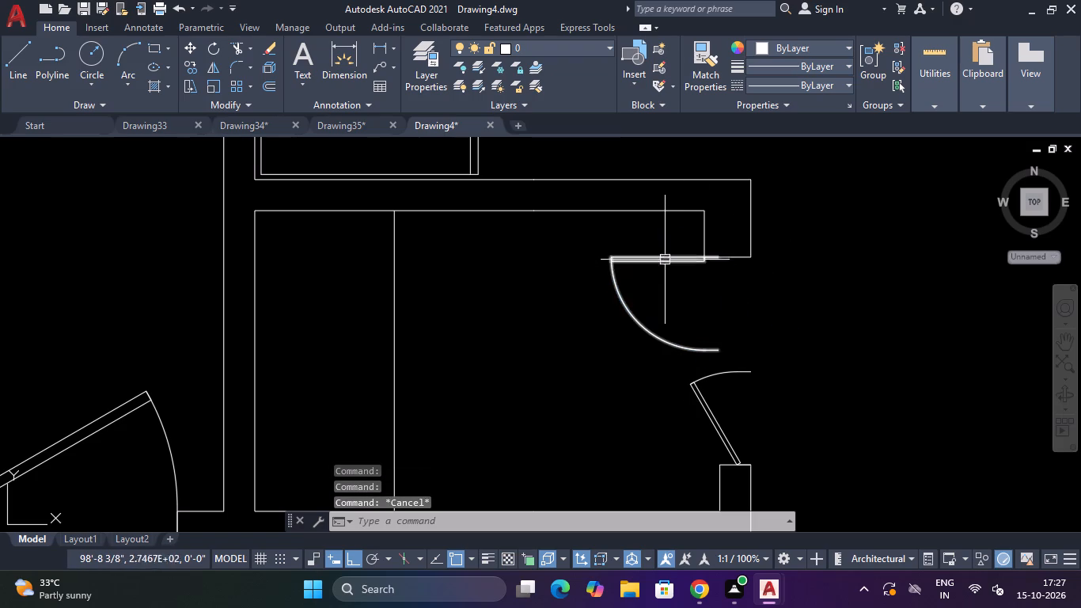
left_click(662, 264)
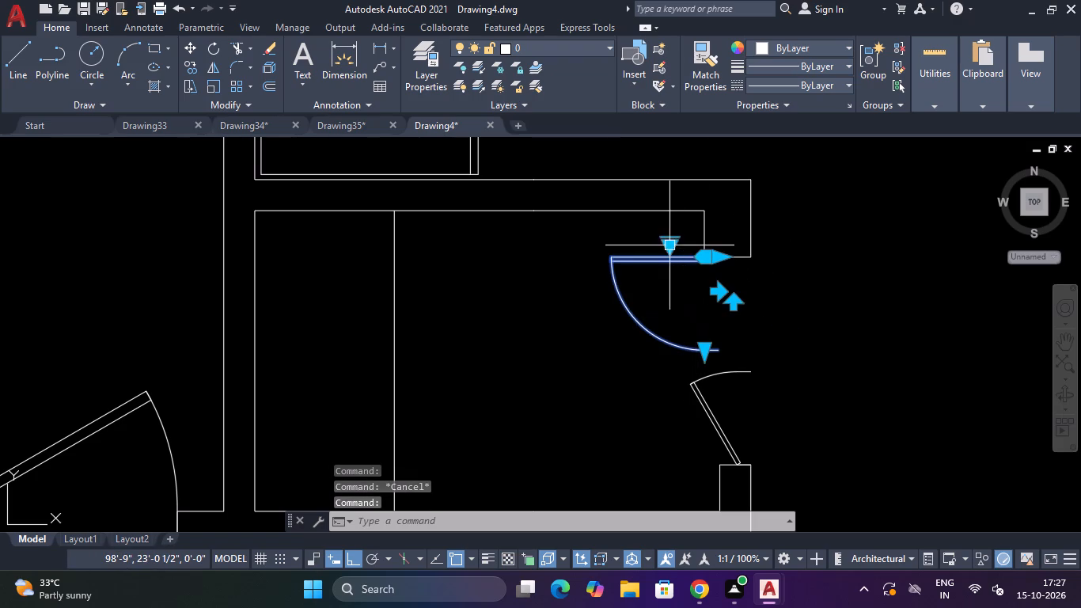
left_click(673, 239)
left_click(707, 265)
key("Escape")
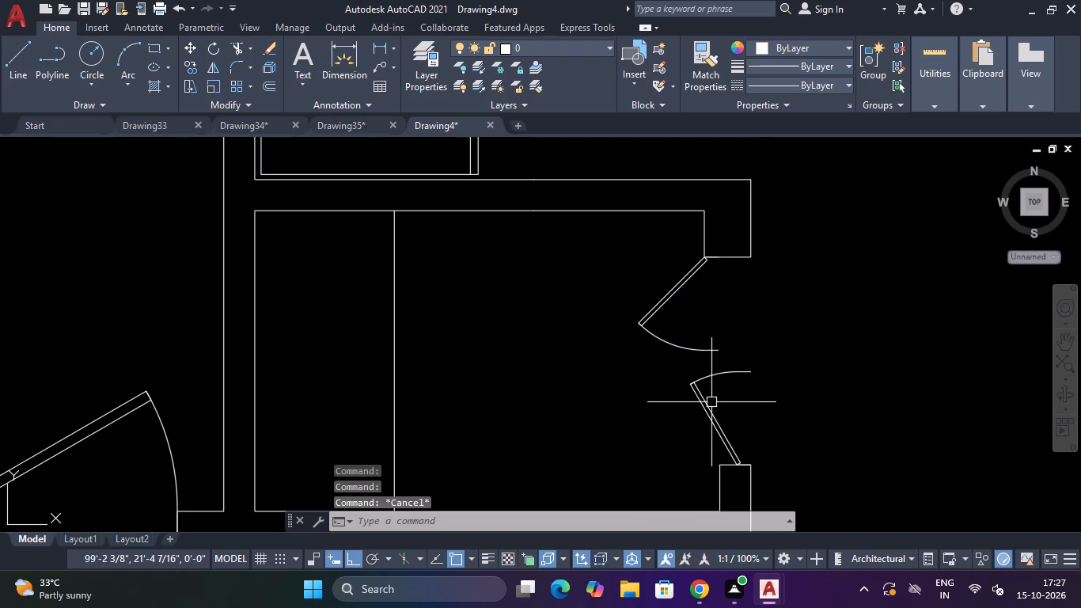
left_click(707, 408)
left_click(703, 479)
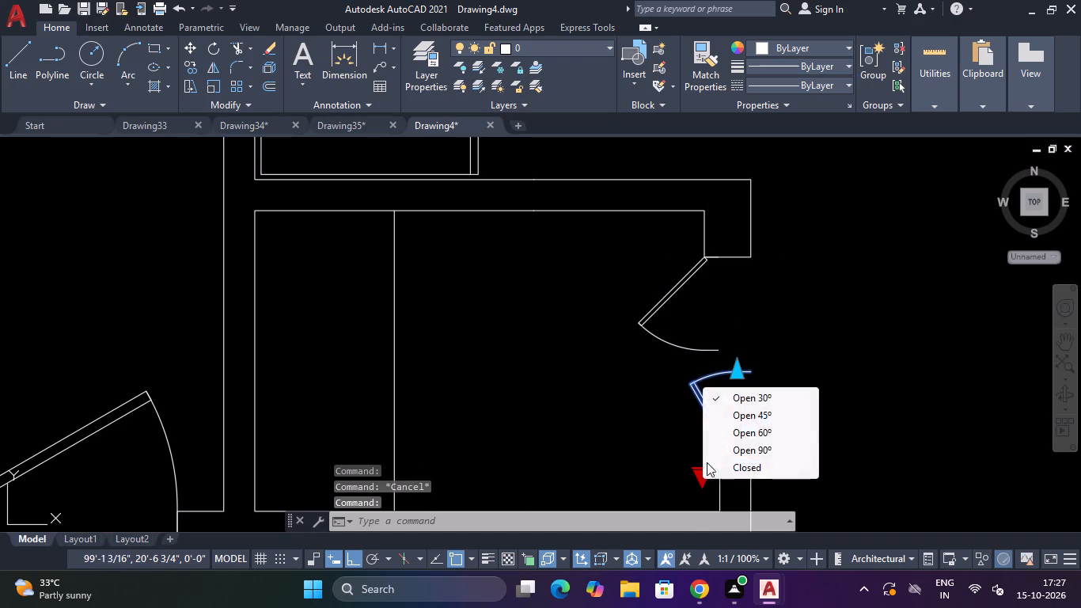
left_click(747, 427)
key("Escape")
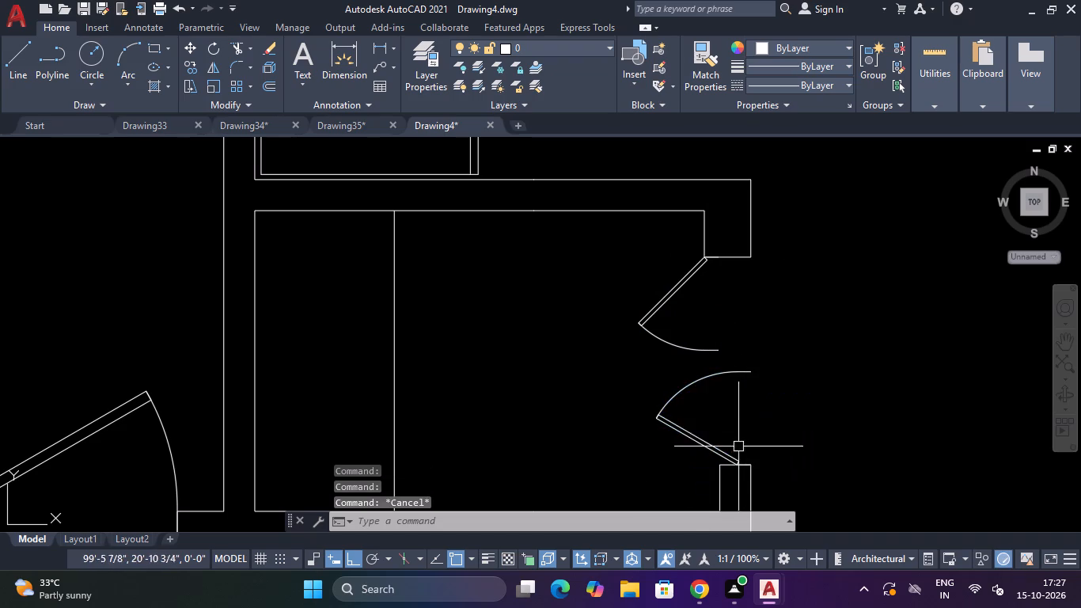
Set both the upper and lower closet doors to the Closed state.
scroll(730, 341, "up", 2)
scroll(730, 341, "down", 9)
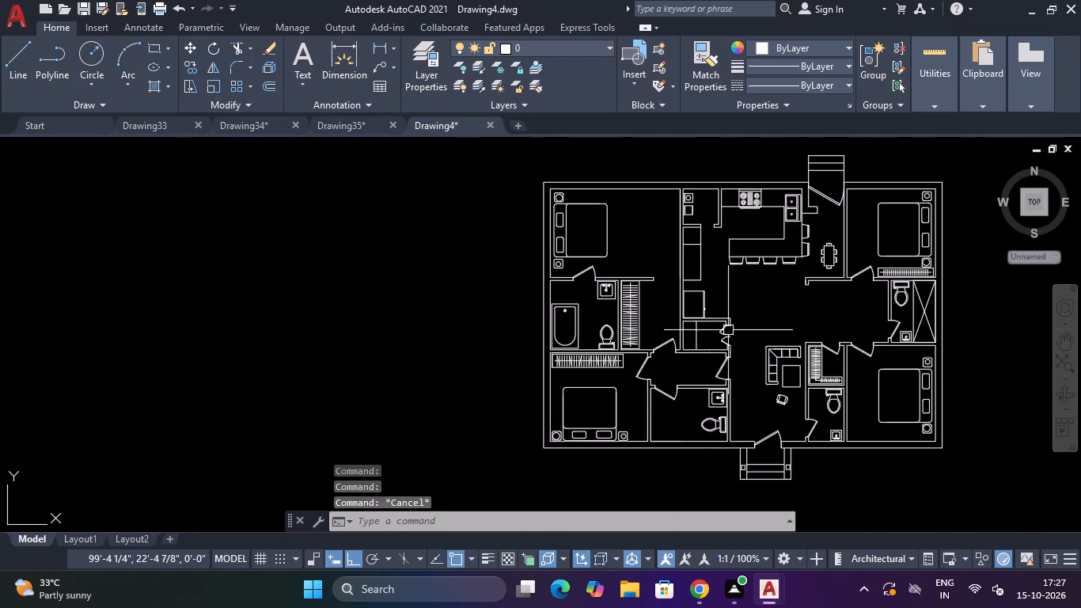
scroll(728, 329, "up", 8)
left_click(717, 332)
key("Escape")
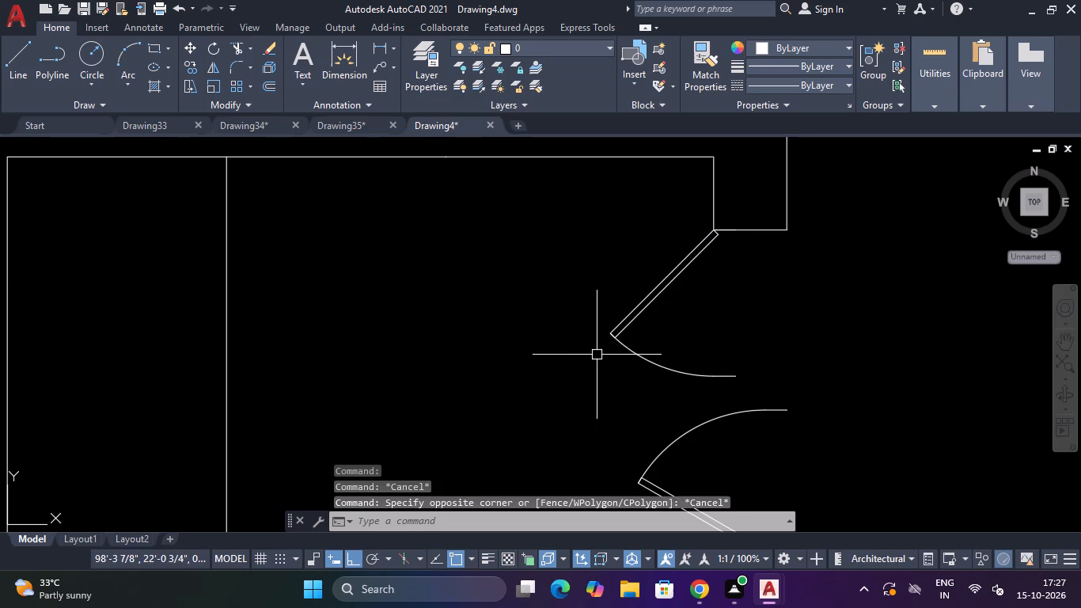
left_click(617, 330)
left_click(663, 207)
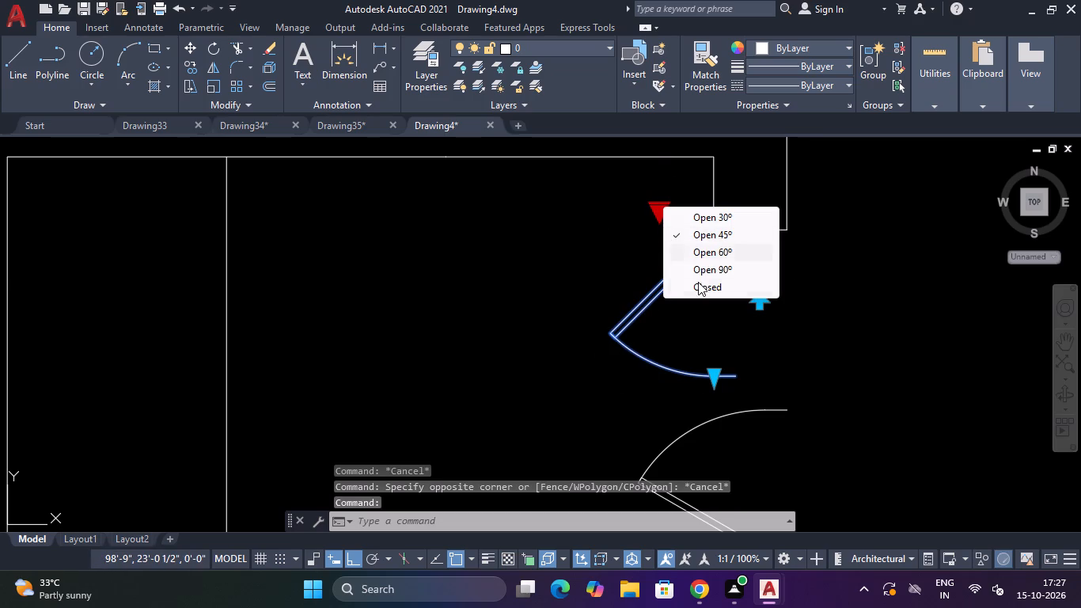
left_click(699, 292)
key("Escape")
scroll(703, 285, "down", 4)
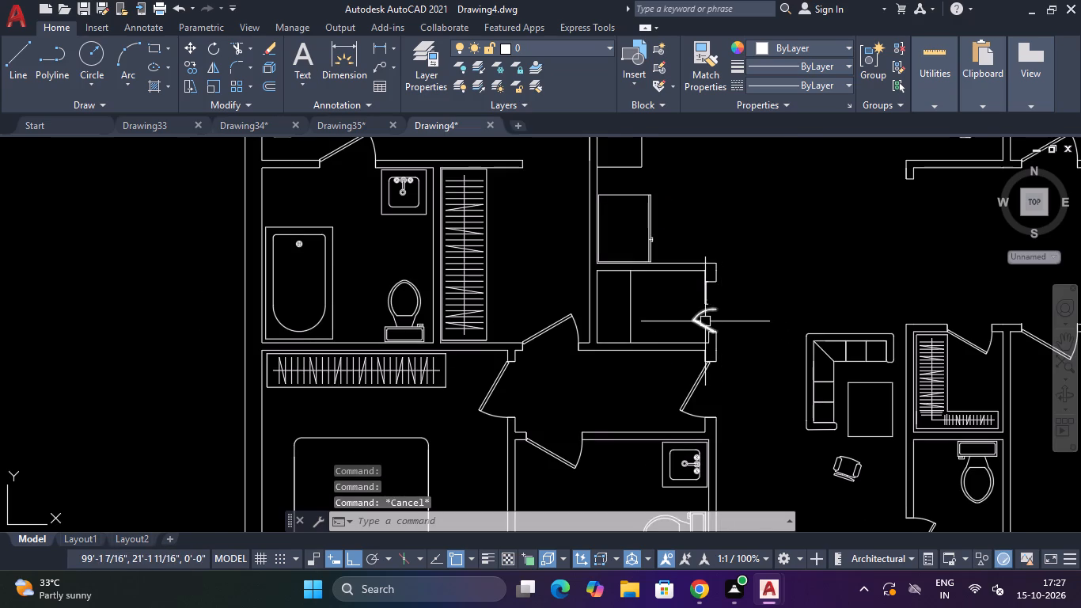
left_click(703, 326)
scroll(703, 326, "up", 4)
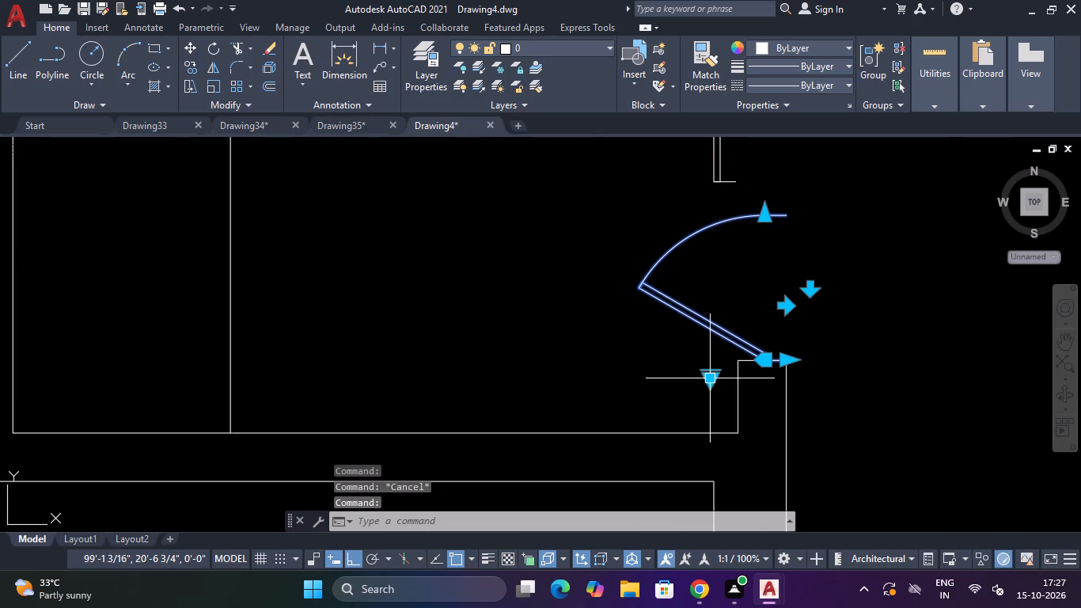
left_click(714, 382)
left_click(766, 461)
key("Escape")
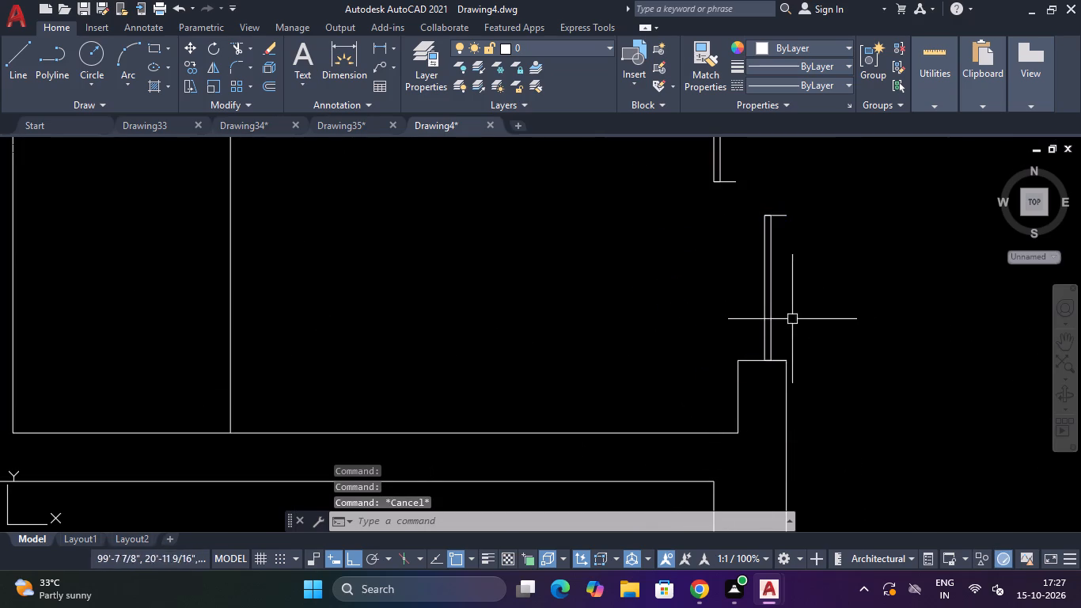
Move the lower closed door horizontally to the closet-side corner of the lower jamb.
left_click_drag(814, 309, 806, 310)
left_click(767, 325)
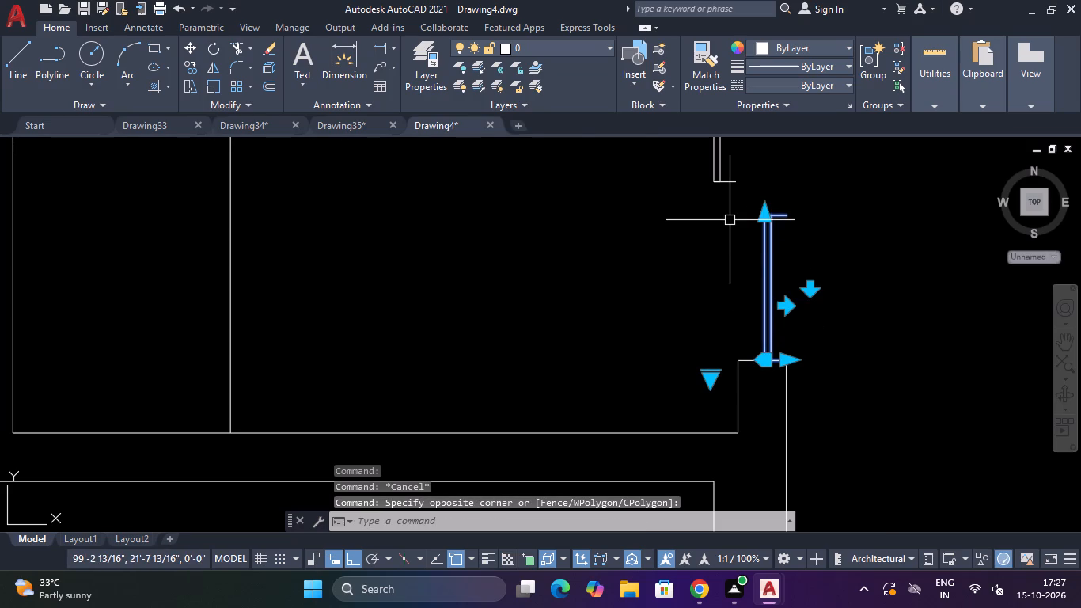
type("M")
key("space")
left_click(761, 362)
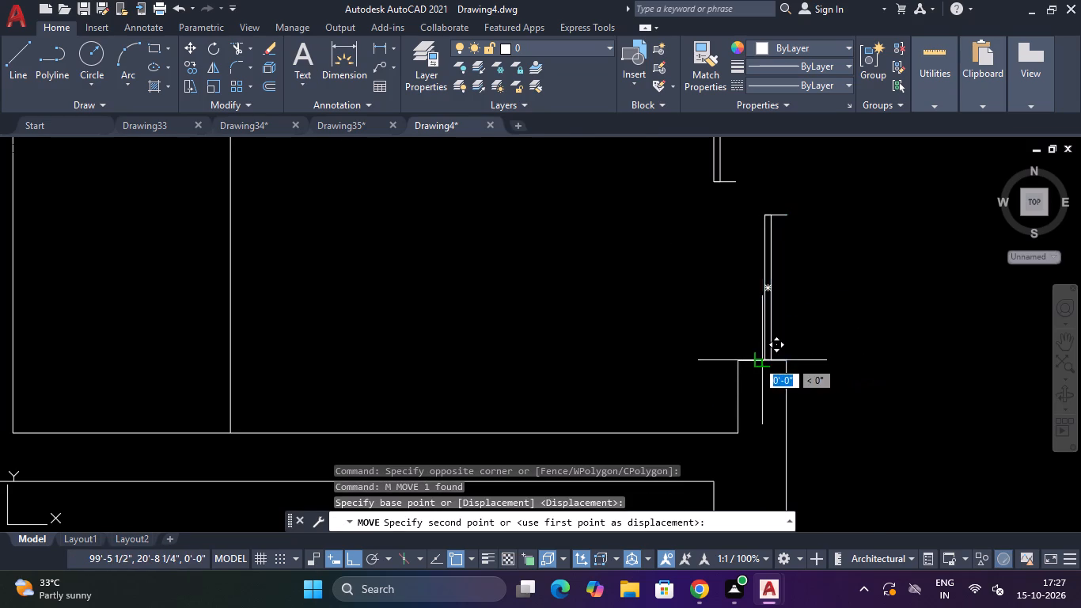
left_click(738, 359)
Draw a vertical reference line about 1'-4" long from the lower door's upper closet-side corner past the upper jamb.
scroll(693, 202, "down", 2)
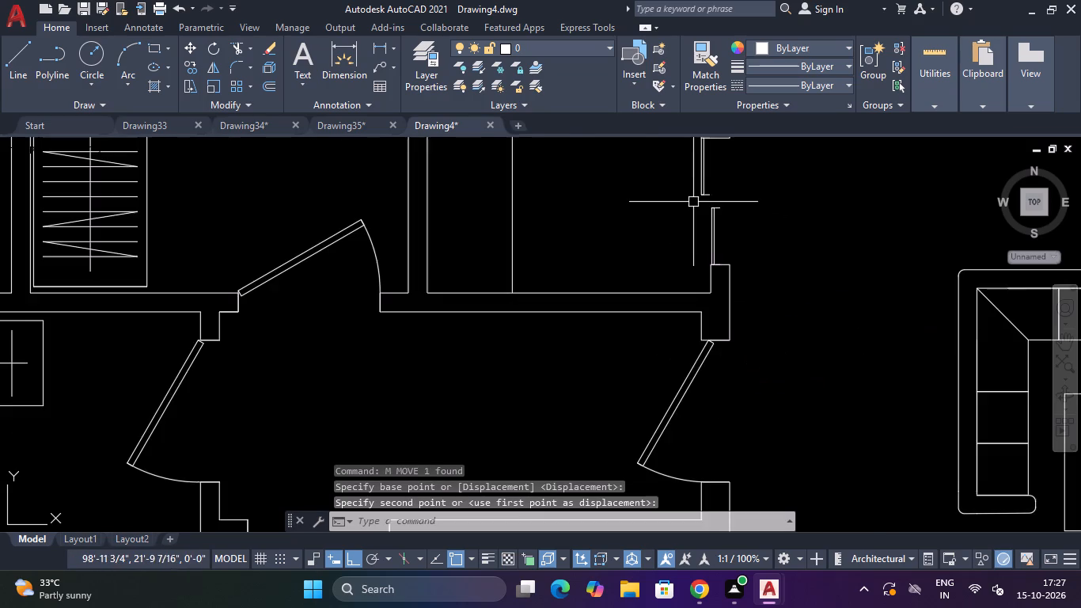
scroll(693, 208, "down", 2)
scroll(676, 162, "up", 2)
scroll(743, 237, "up", 1)
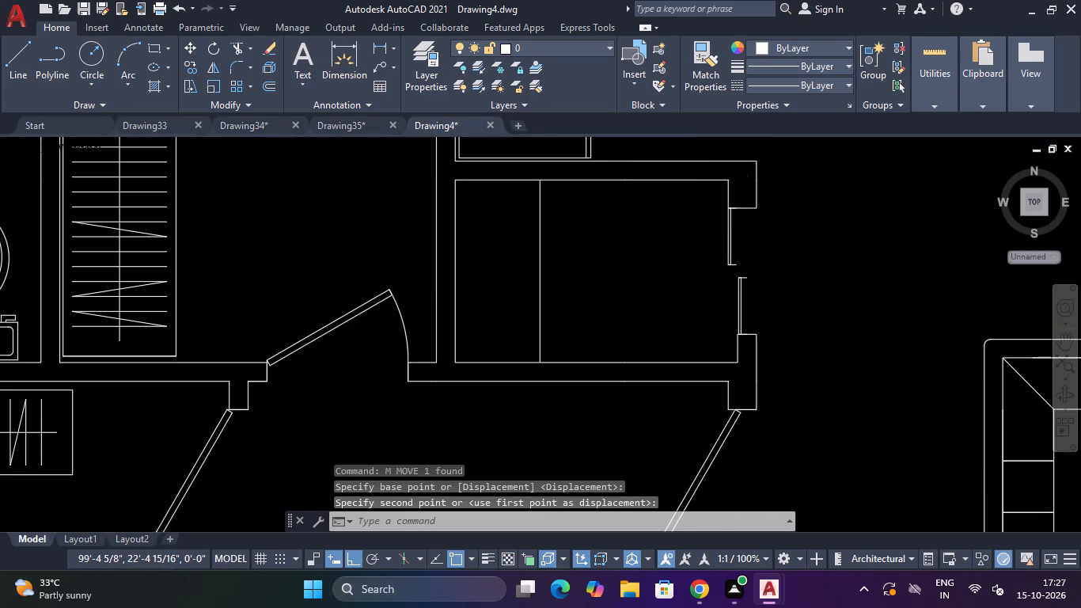
scroll(743, 237, "up", 1)
type("L")
key("space")
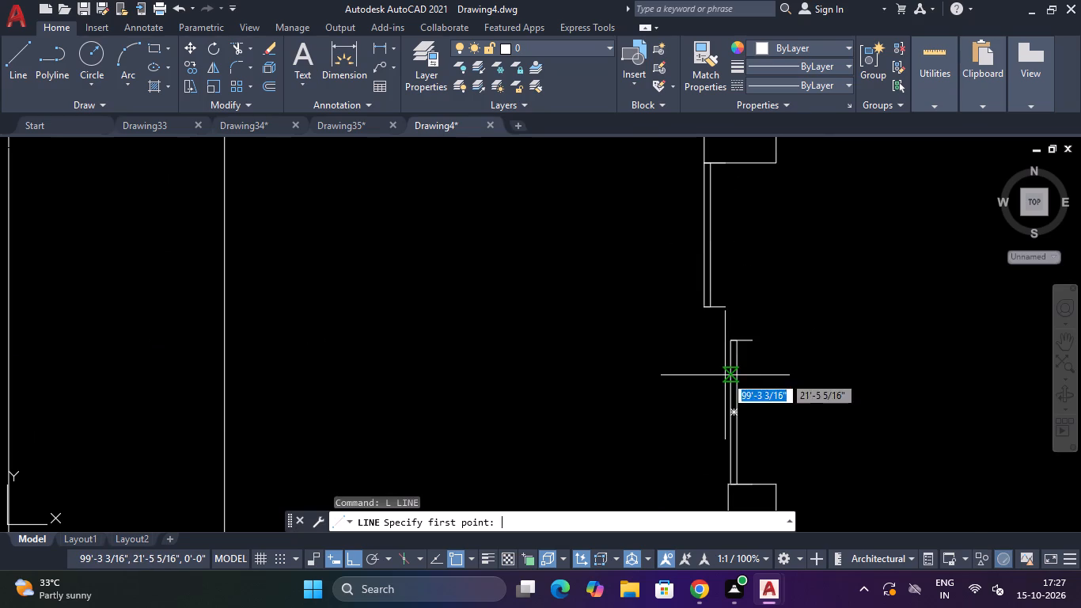
left_click(731, 342)
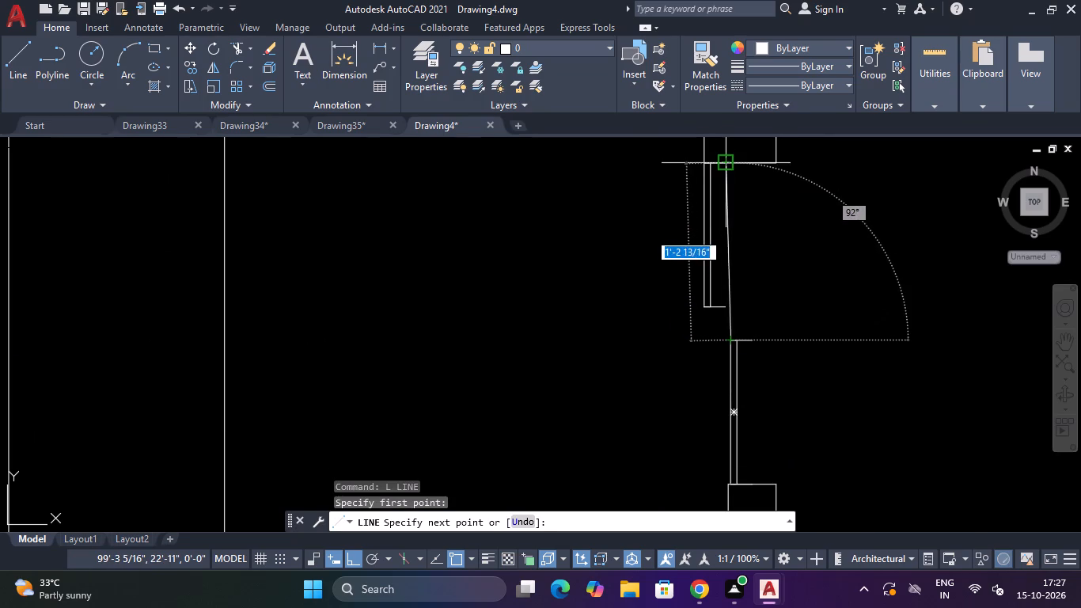
left_click(737, 147)
key("Escape")
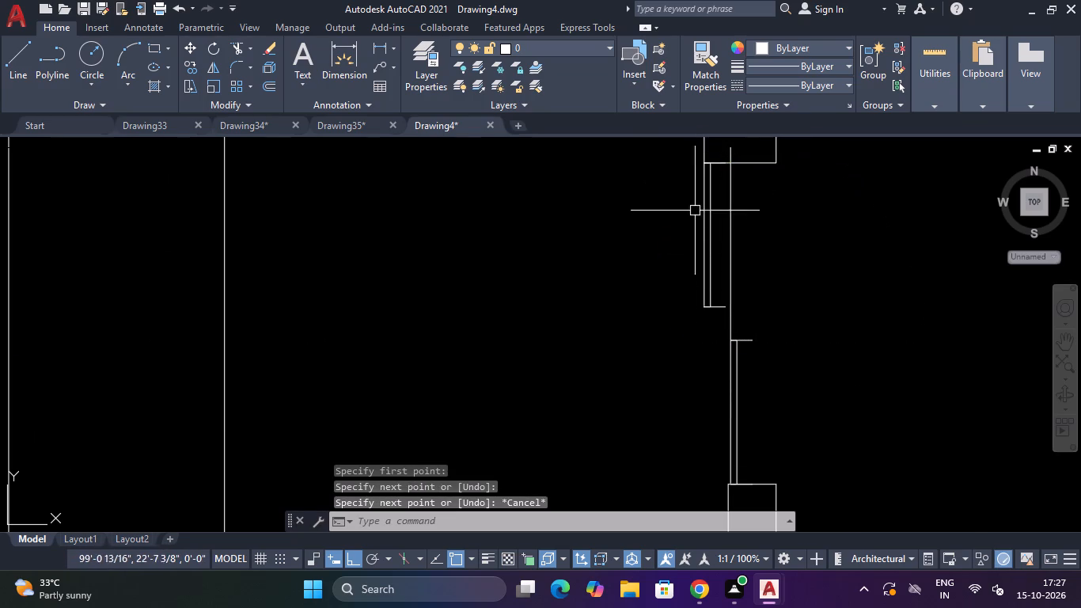
Move the upper closed door horizontally so its closet-side face lies on the reference line.
left_click(723, 204)
left_click(692, 222)
type("M")
key("space")
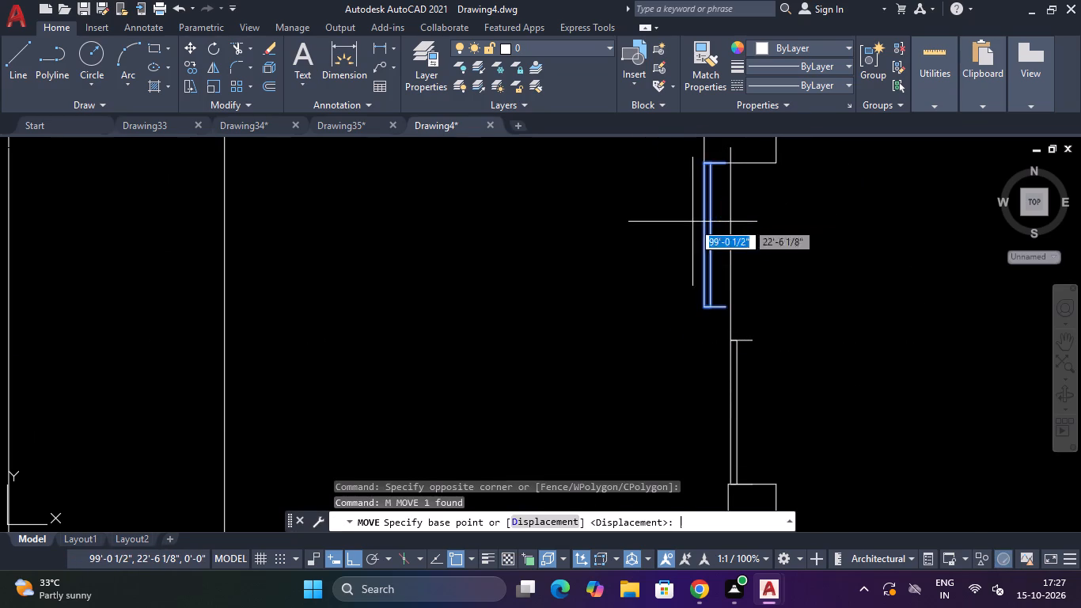
scroll(700, 153, "up", 3)
left_click(720, 199)
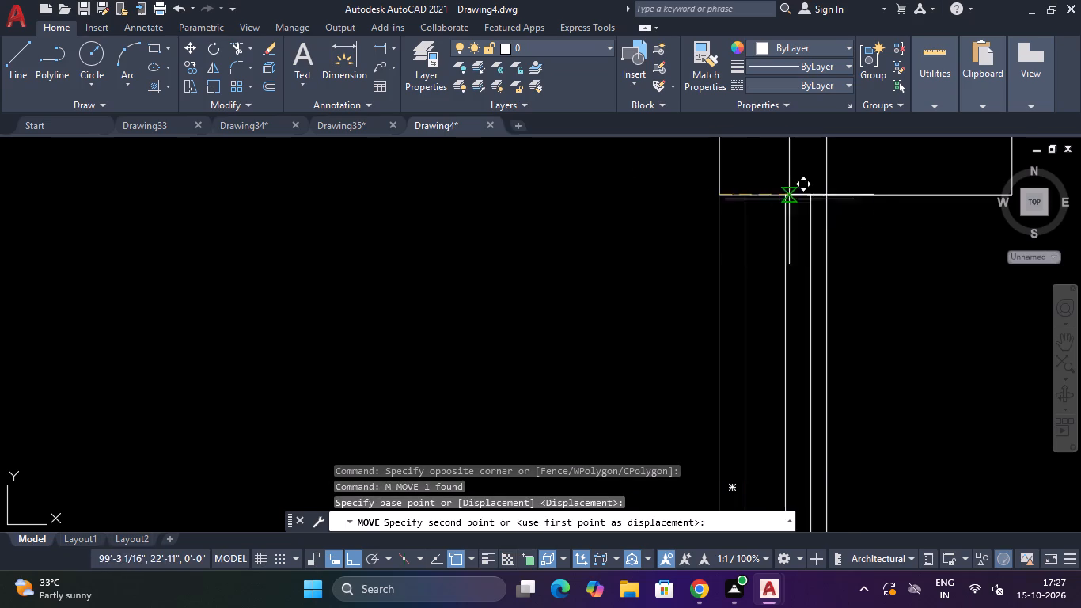
left_click(824, 198)
key("Escape")
Delete the vertical reference line between the two closet doors.
scroll(825, 196, "down", 4)
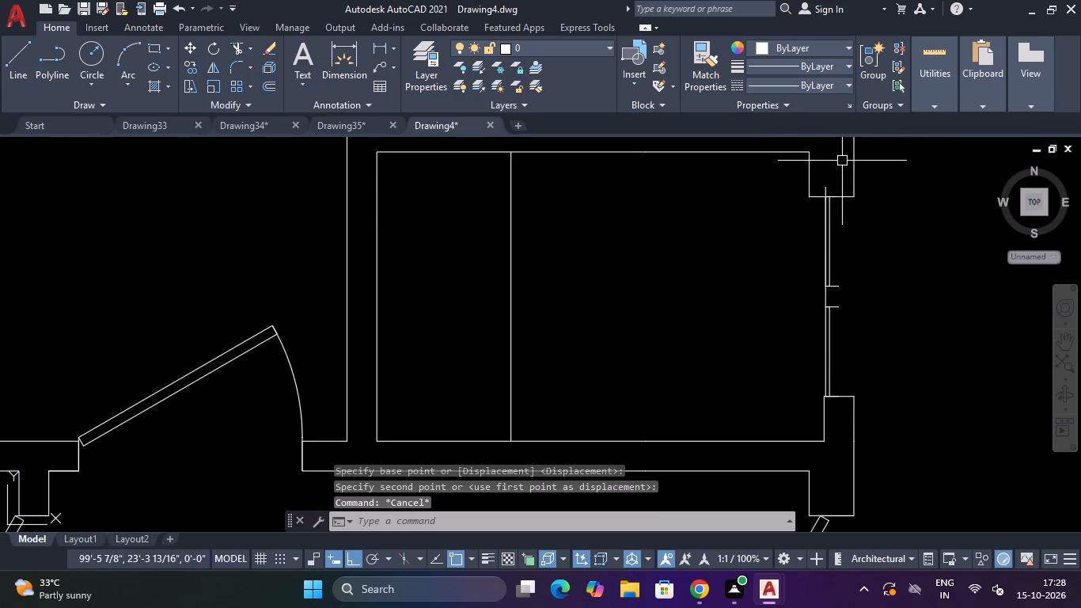
left_click(825, 184)
key("Delete")
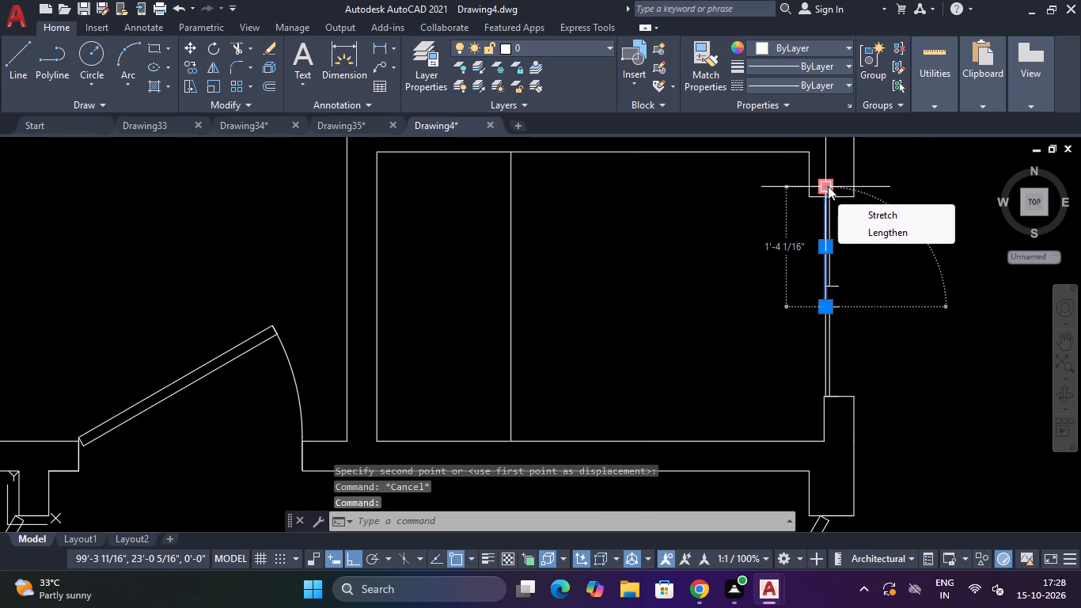
key("Delete")
Draw two parallel vertical lines about 2 13/16" long joining the facing ends of the upper and lower closet doors.
scroll(836, 298, "up", 1)
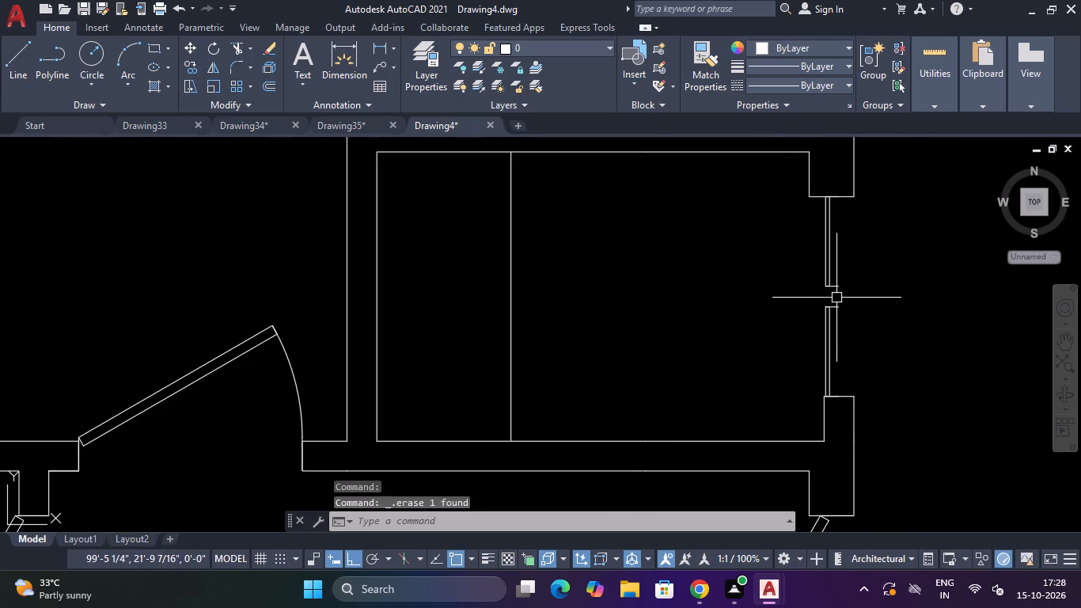
scroll(836, 298, "up", 1)
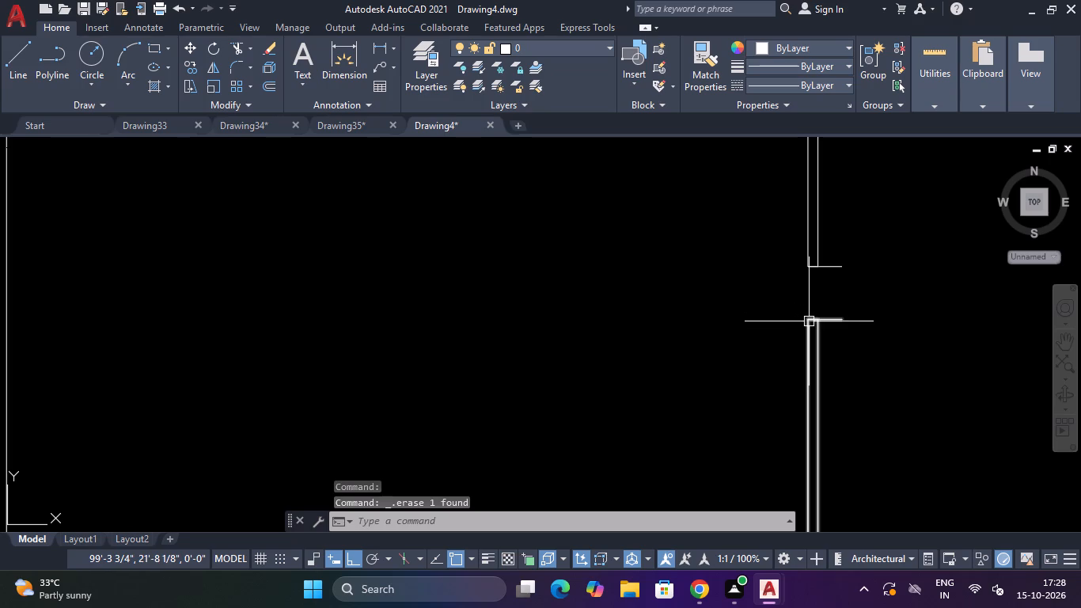
type("L")
key("space")
left_click(840, 270)
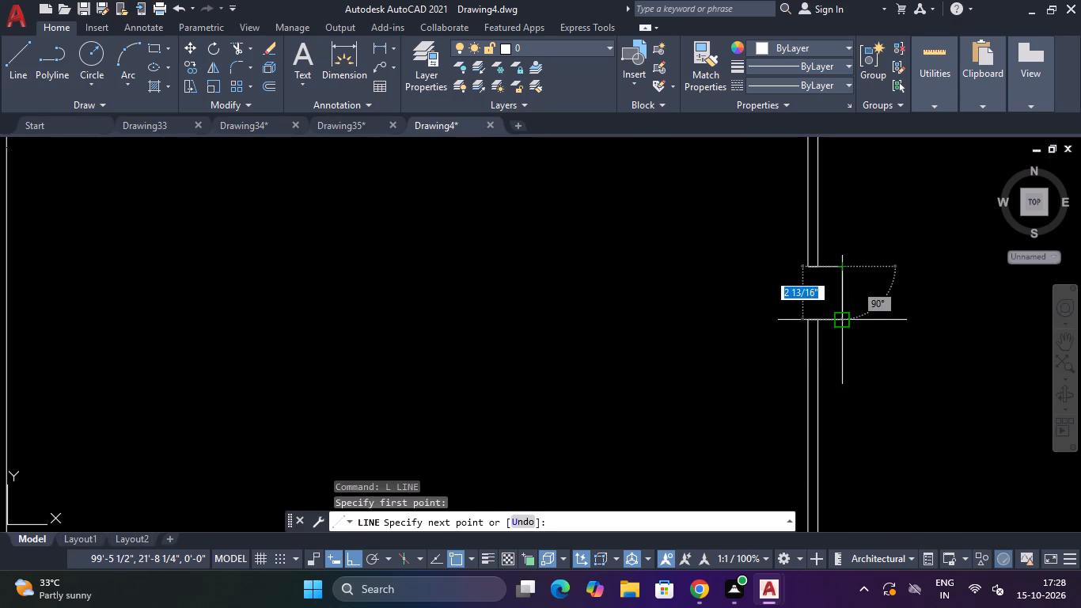
left_click(838, 322)
key("Escape")
key("space")
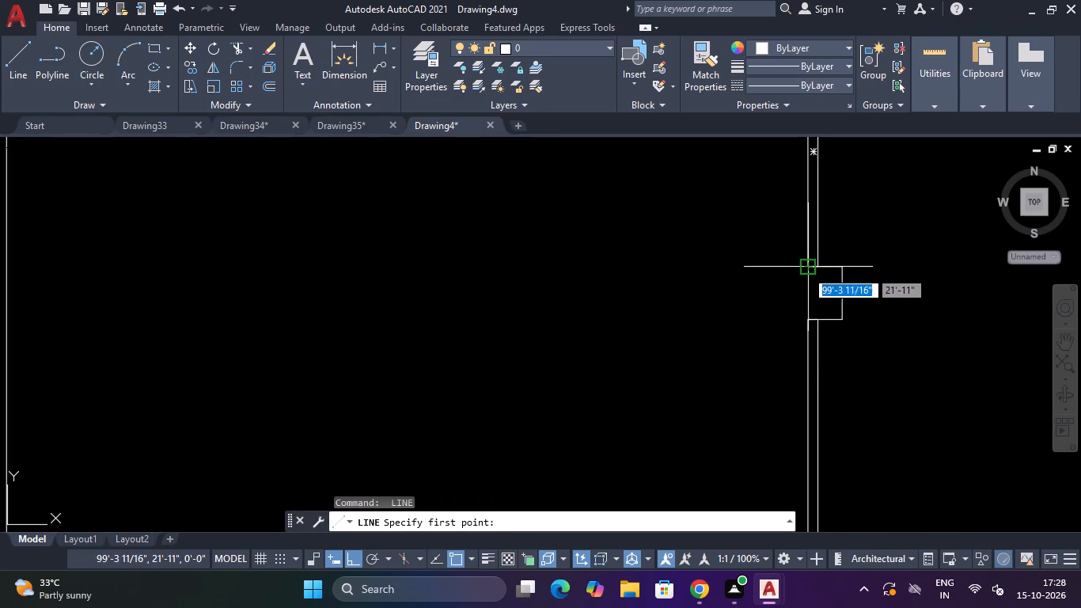
left_click(806, 270)
left_click(802, 320)
key("Escape")
Set the door at the north entrance beside the kitchen to Closed.
scroll(822, 296, "down", 5)
scroll(878, 246, "down", 4)
scroll(908, 199, "up", 4)
left_click(901, 236)
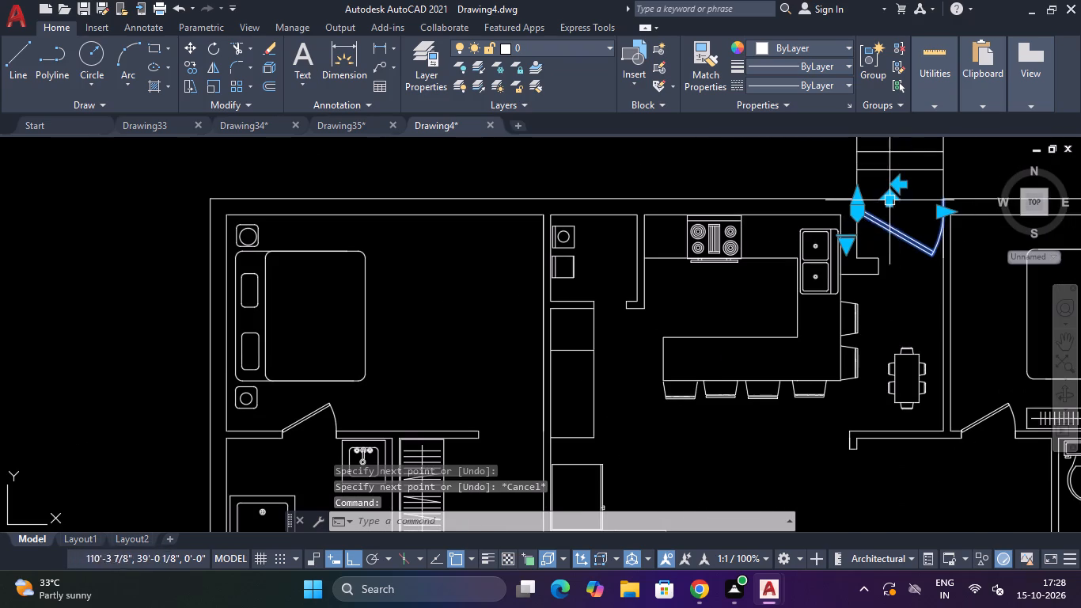
left_click(845, 243)
left_click(889, 324)
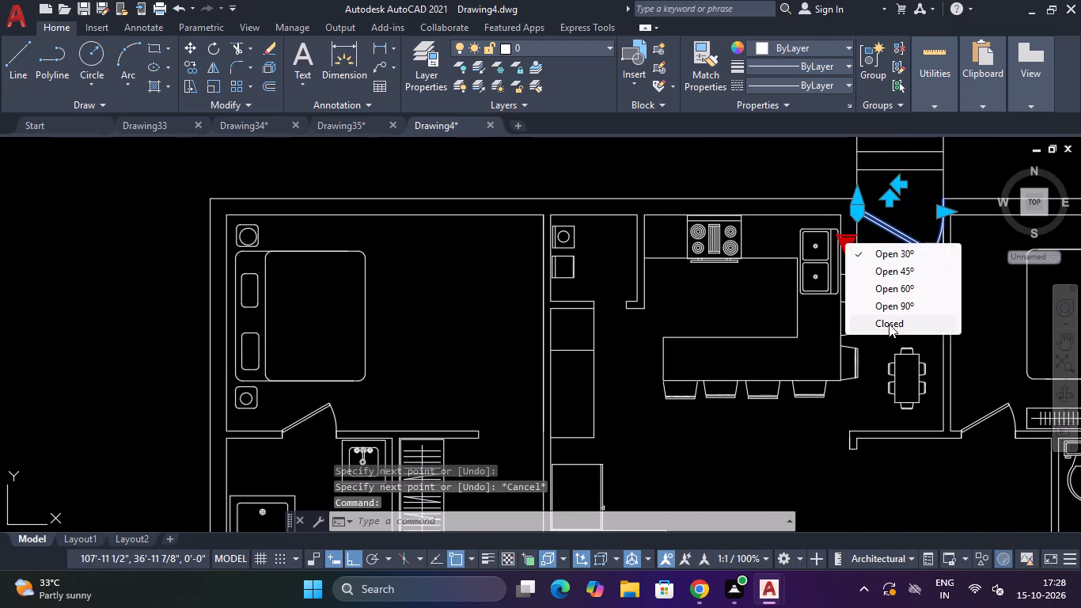
key("Escape")
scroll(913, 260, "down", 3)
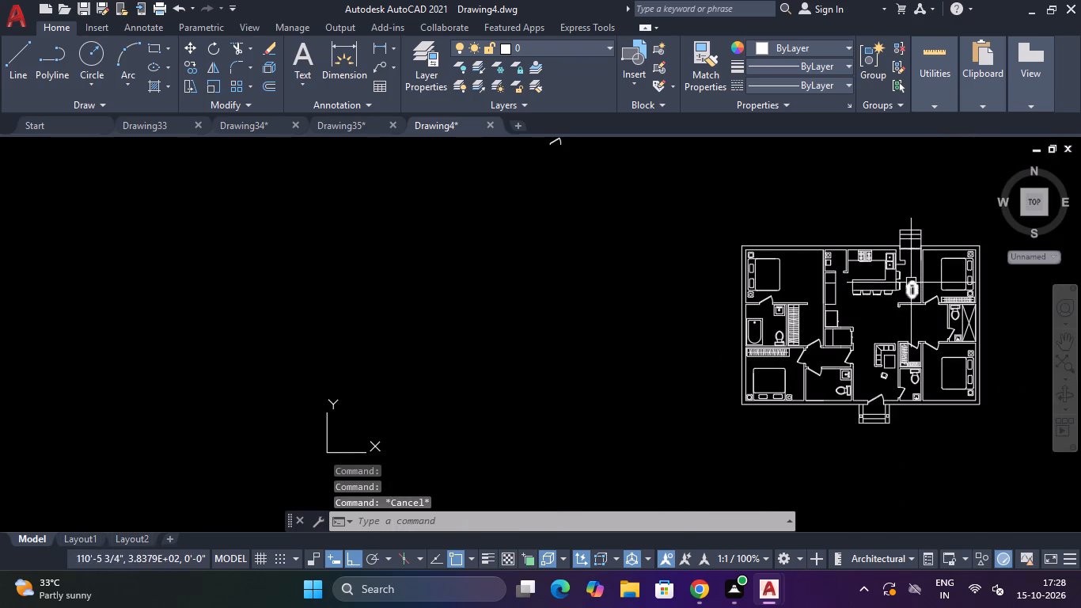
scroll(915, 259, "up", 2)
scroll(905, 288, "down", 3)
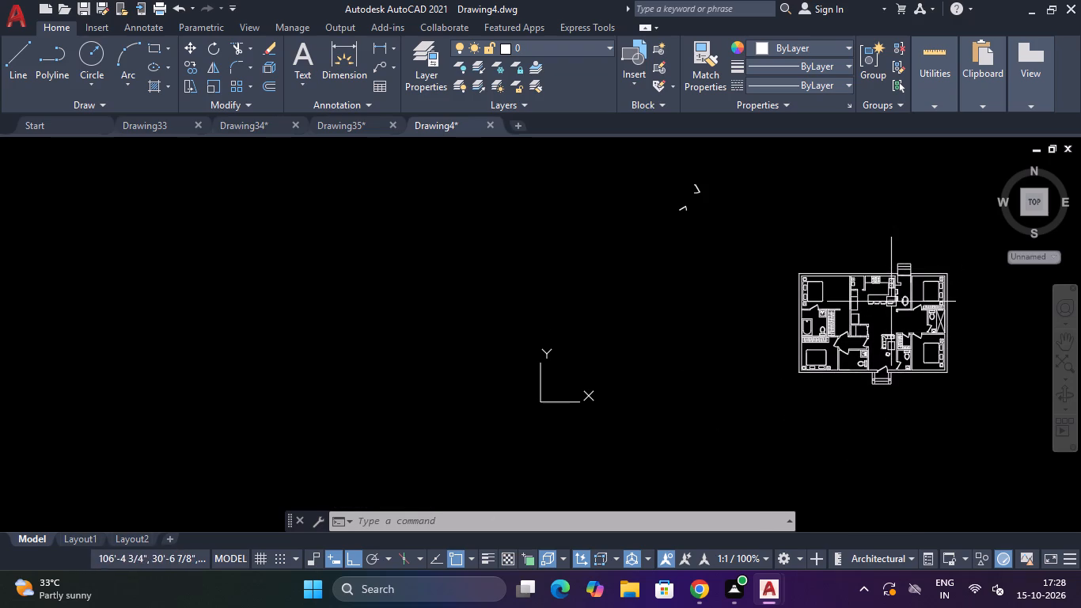
Hatch the connected walls of the plan's western half and kitchen with a SOLID pattern in grey 99,100,102.
scroll(893, 285, "up", 4)
key("Escape")
key("Escape")
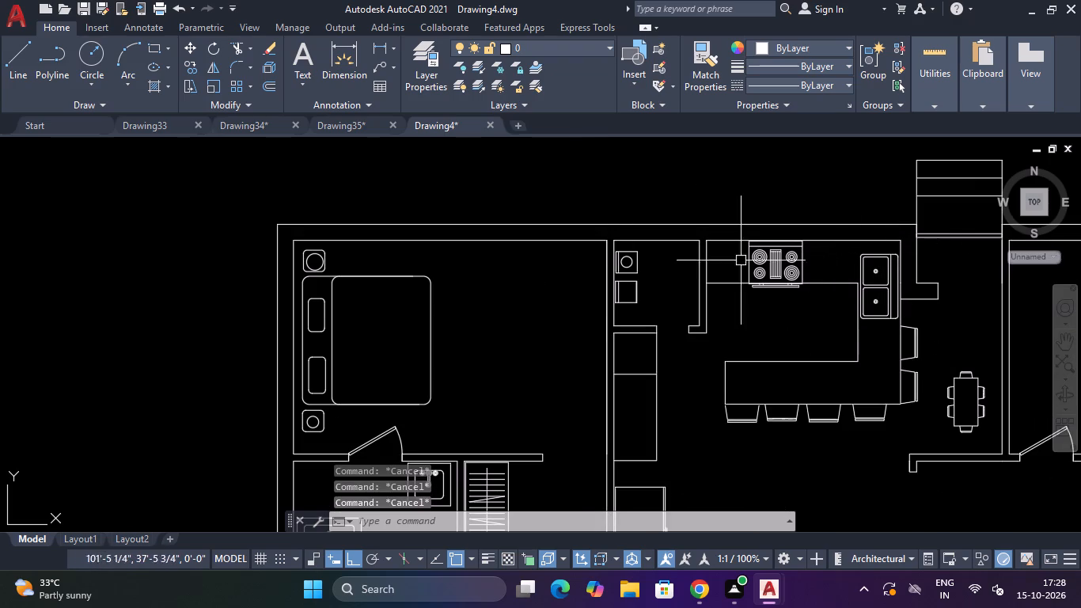
key("Escape")
key("Escape")
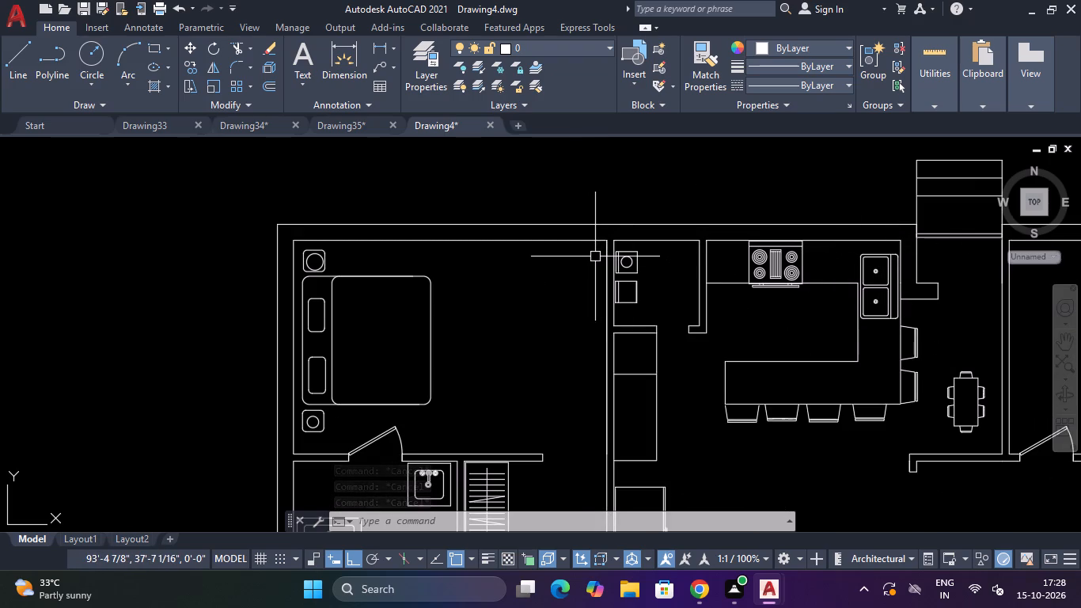
type("H")
key("space")
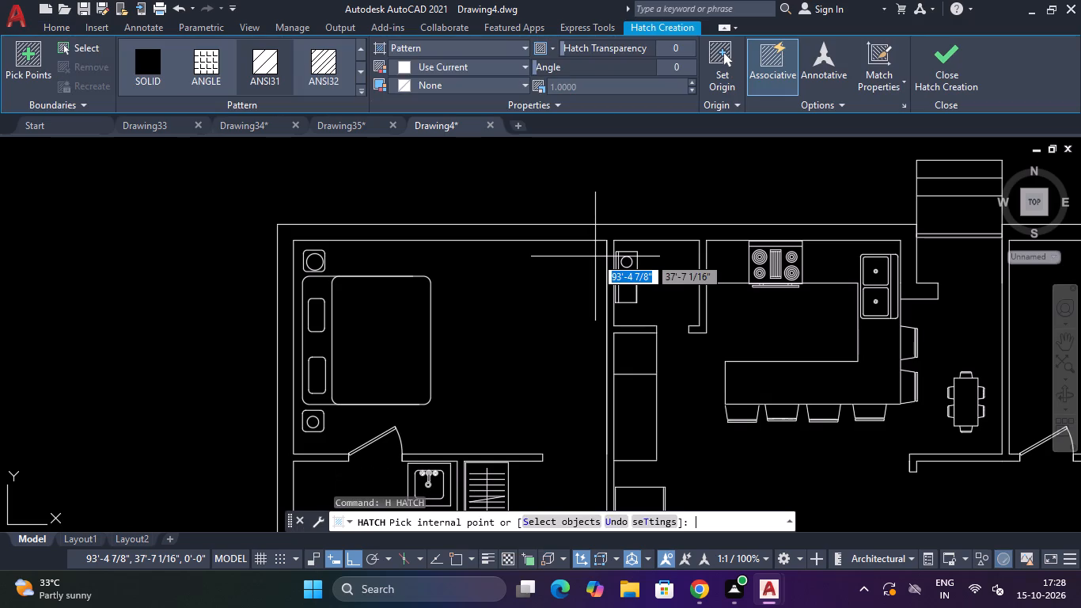
left_click(133, 70)
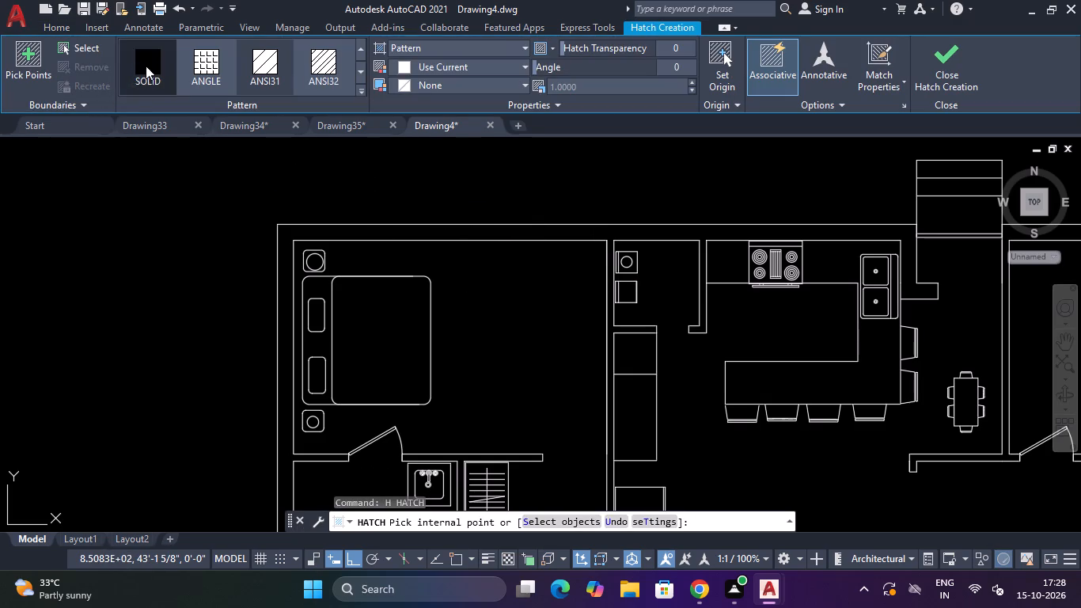
left_click(453, 65)
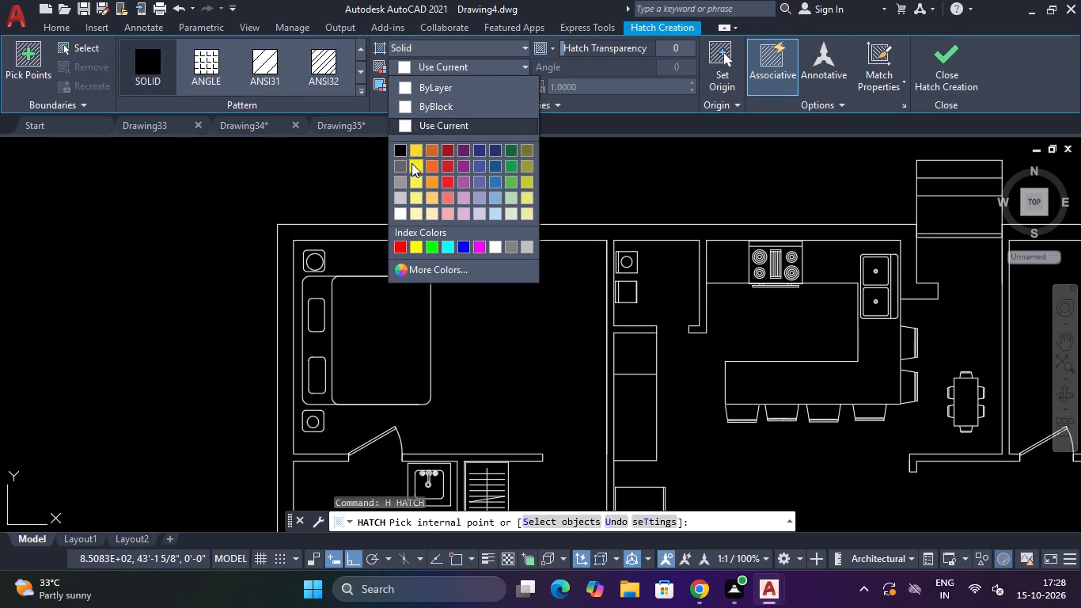
left_click(402, 164)
left_click(395, 235)
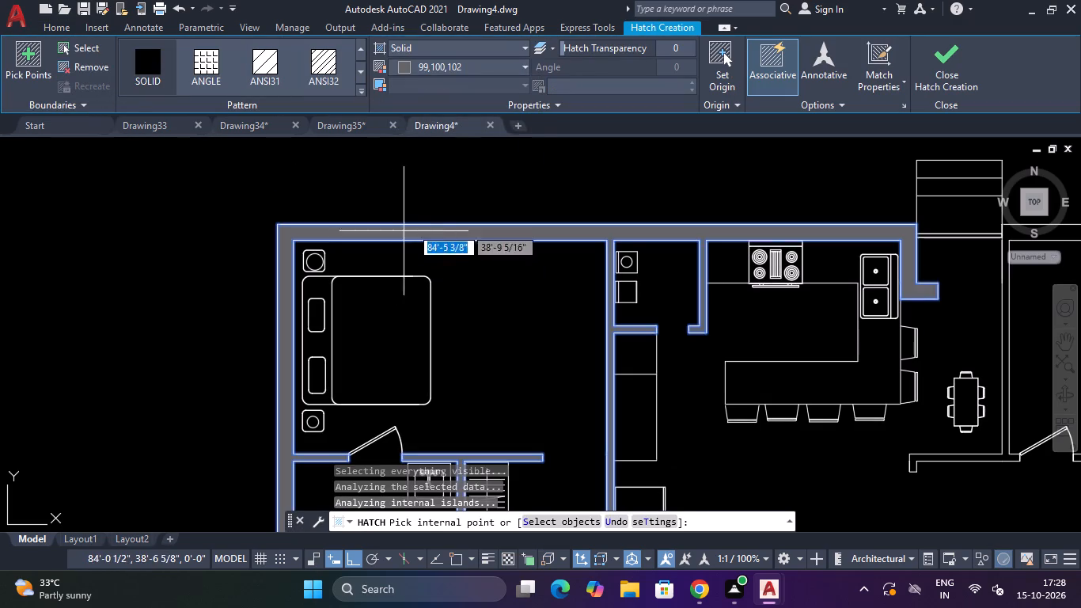
scroll(427, 223, "down", 4)
key("Escape")
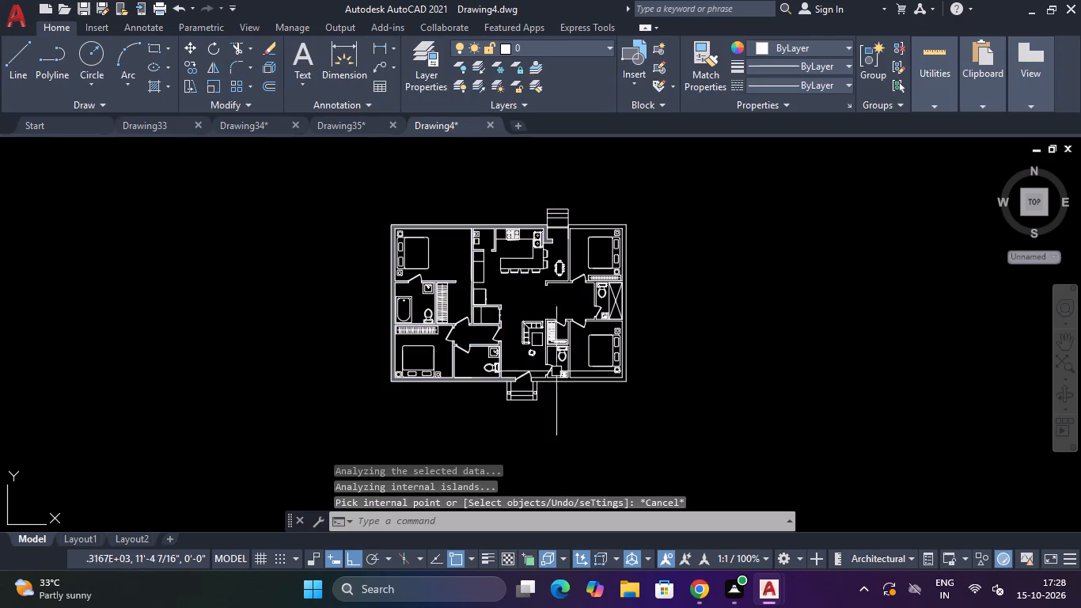
Hatch the connected walls of the plan's eastern half with the same solid grey fill.
key("space")
scroll(570, 382, "up", 3)
left_click(567, 375)
scroll(567, 375, "down", 4)
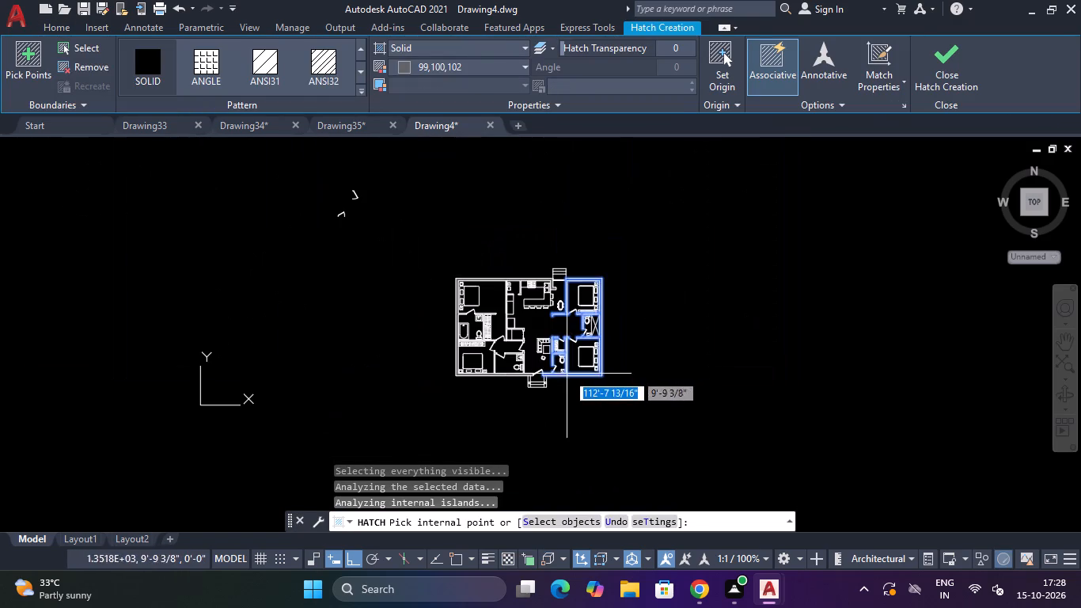
key("Escape")
Delete the two spare doors lying outside the floor plan to the northwest.
scroll(549, 270, "up", 3)
scroll(570, 368, "down", 3)
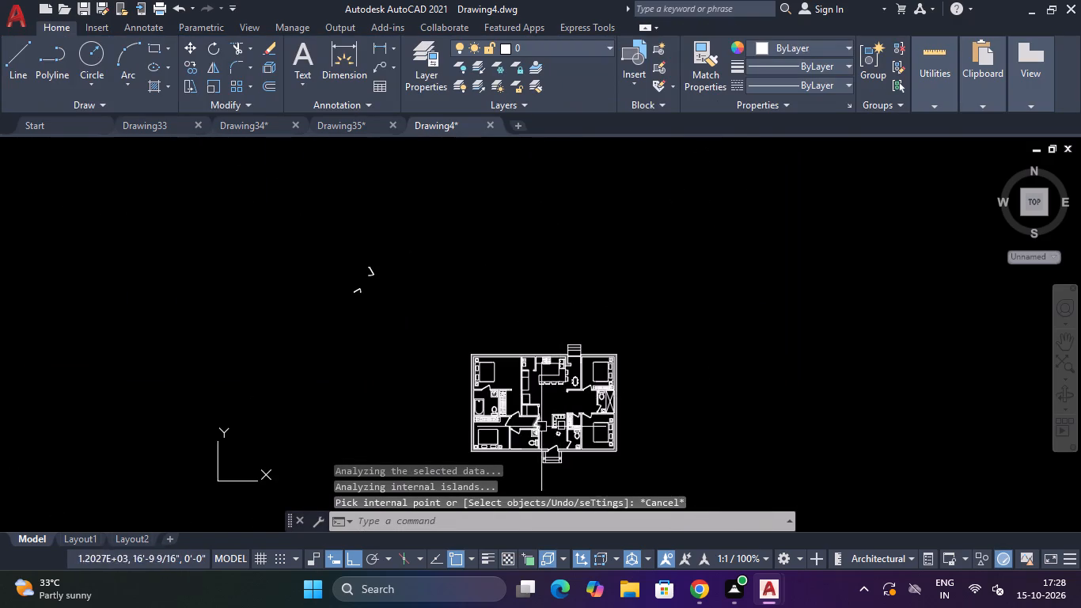
scroll(527, 427, "up", 4)
scroll(599, 275, "up", 1)
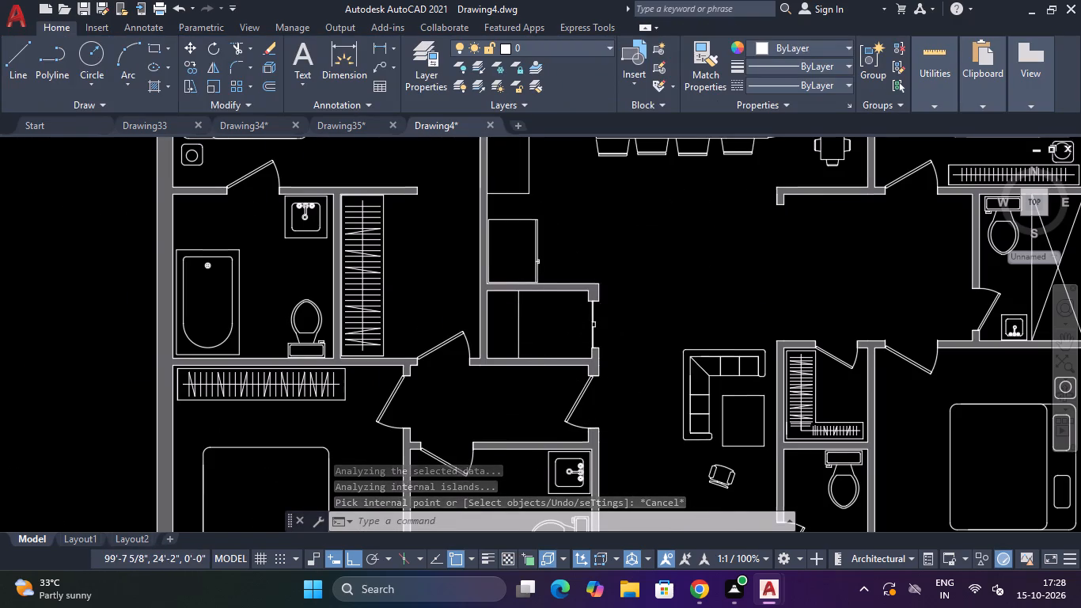
scroll(599, 275, "down", 6)
scroll(634, 246, "up", 1)
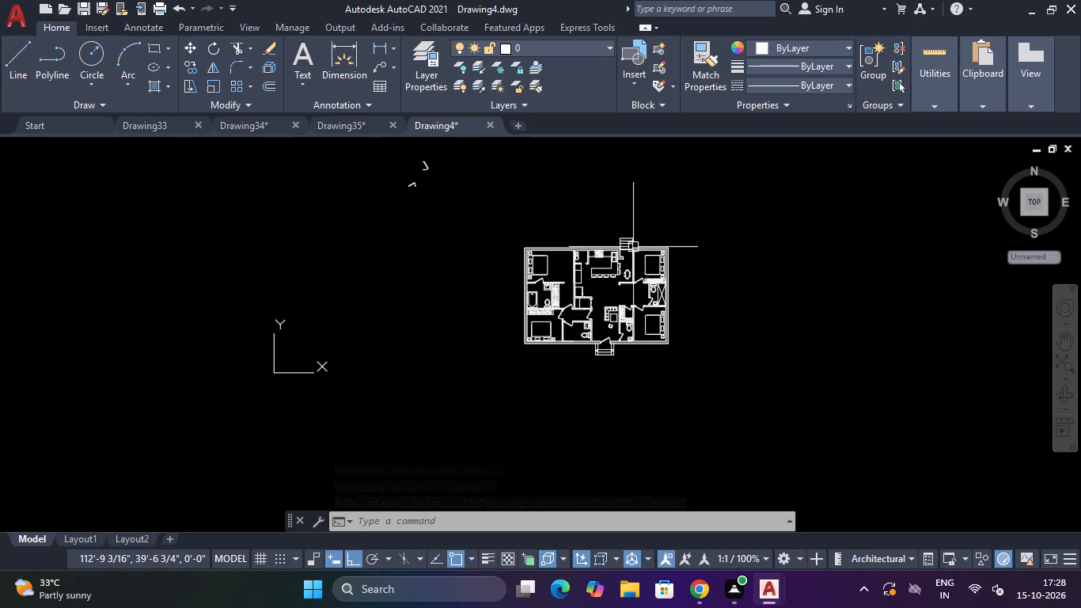
left_click(472, 154)
left_click(406, 241)
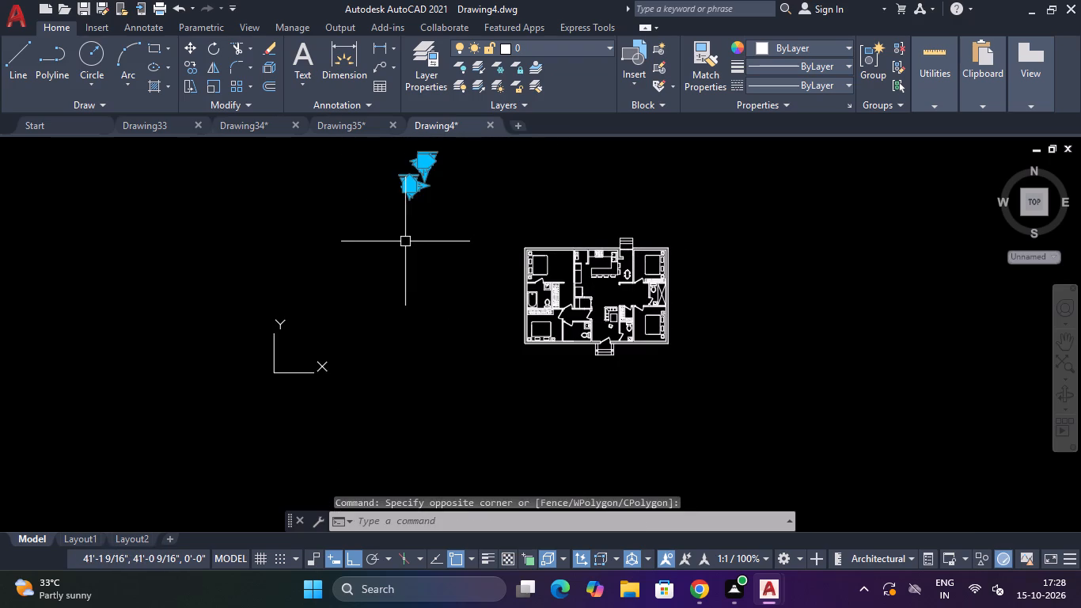
key("Delete")
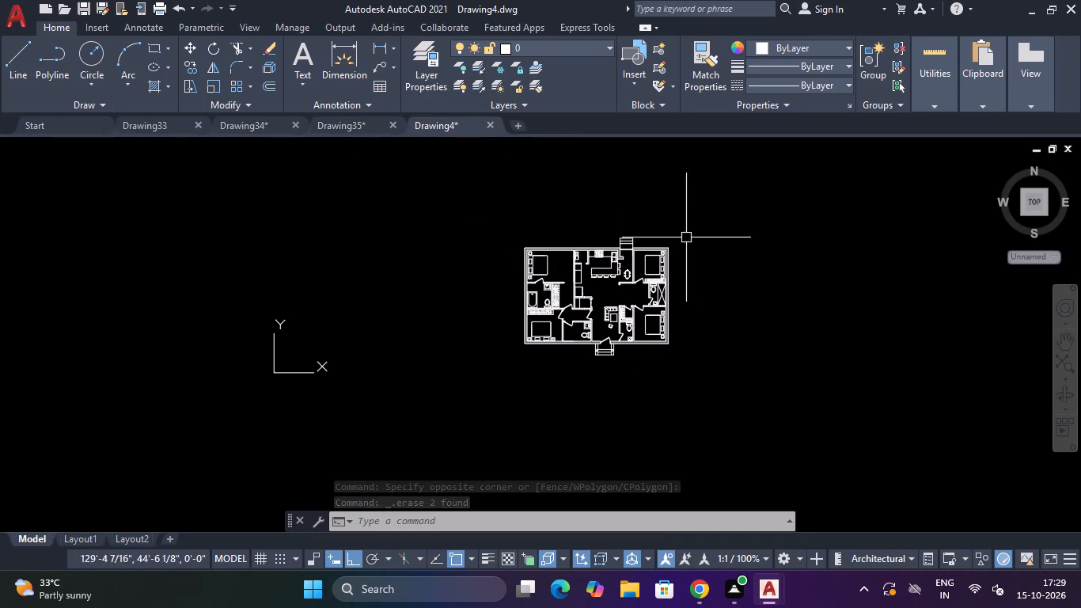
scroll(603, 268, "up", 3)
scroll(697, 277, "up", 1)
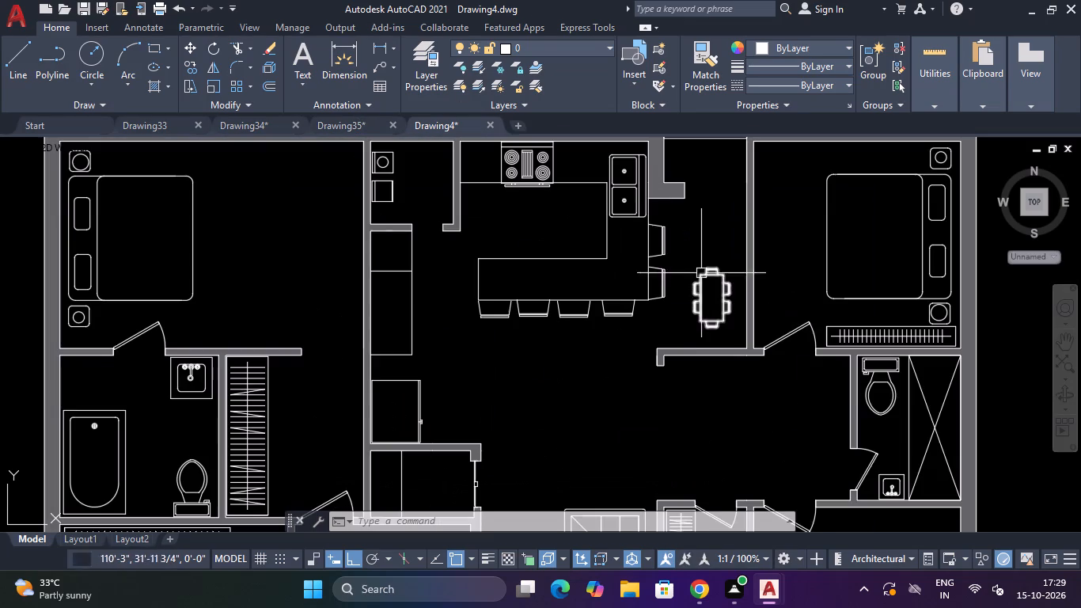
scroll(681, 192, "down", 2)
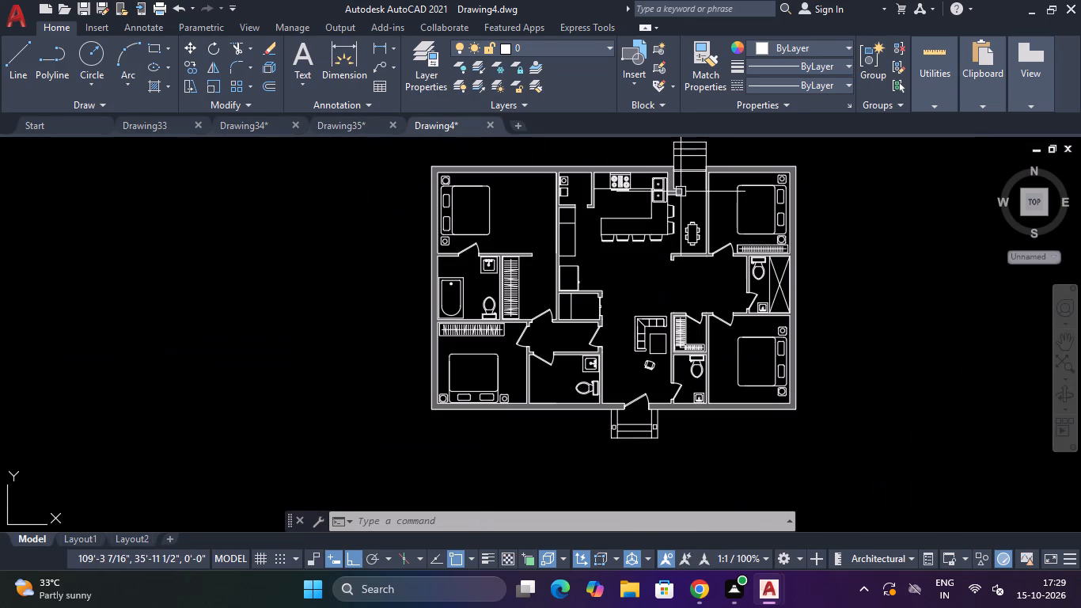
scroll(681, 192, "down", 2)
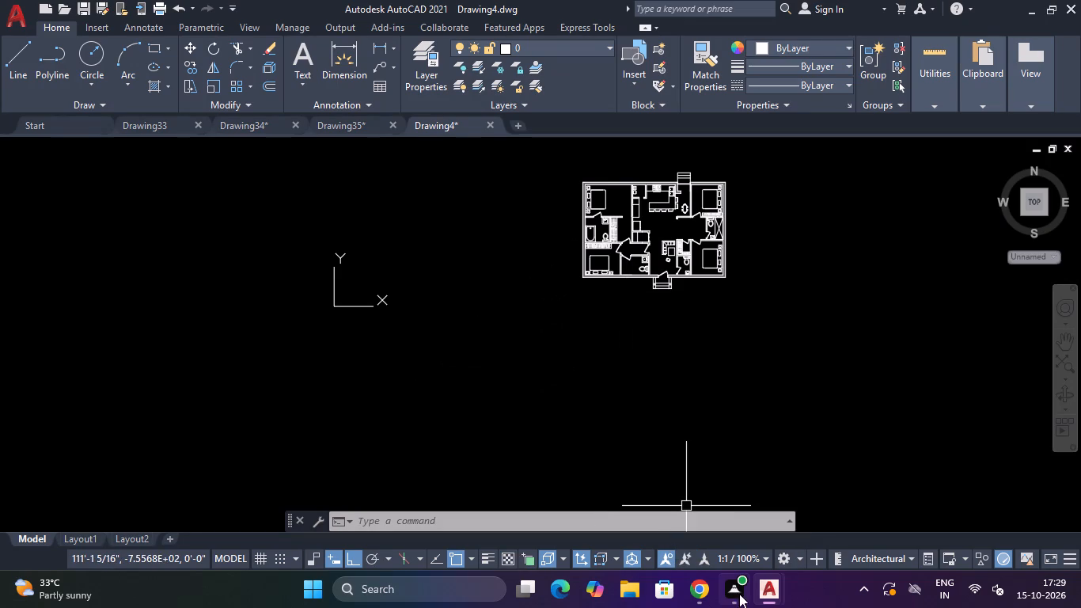
Save the drawing in the IBR folder under the file name Drawing36.
key("ctrl+s")
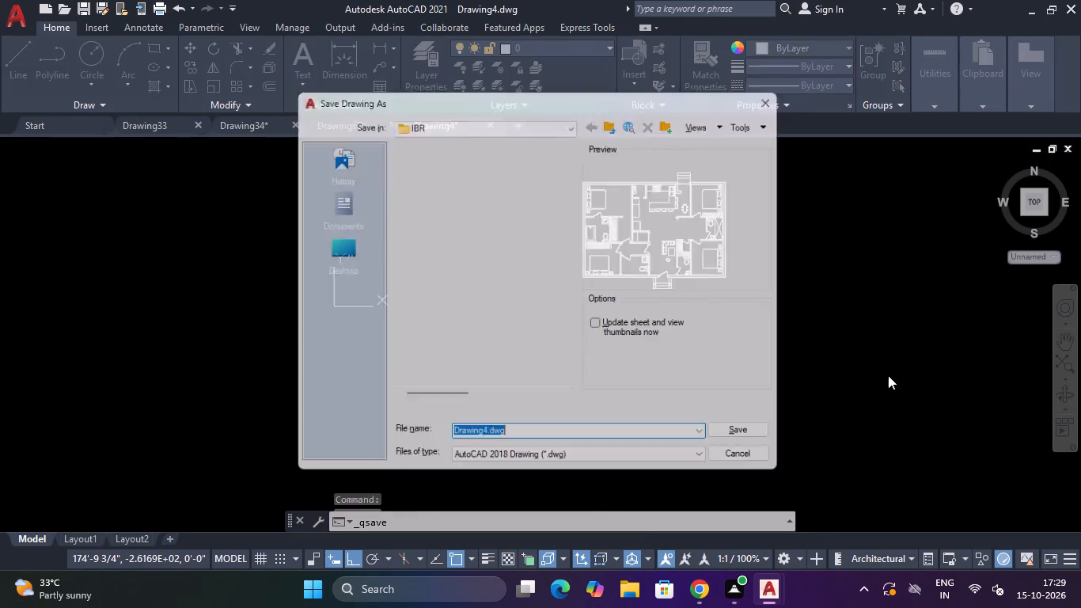
scroll(487, 305, "down", 8)
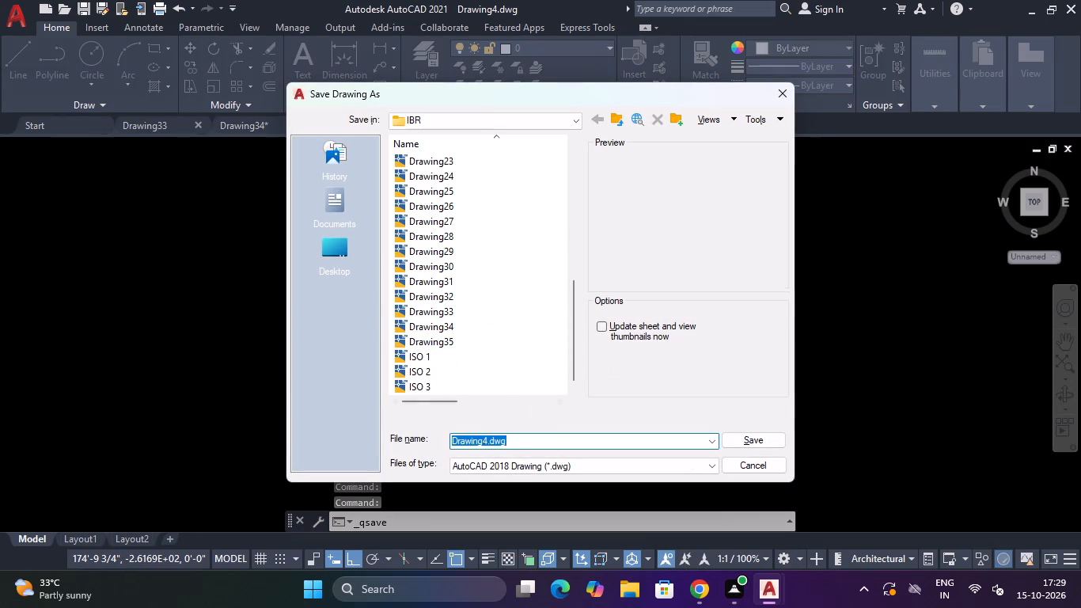
left_click(557, 438)
key("BackSpace")
key("BackSpace")
key("BackSpace")
key("BackSpace")
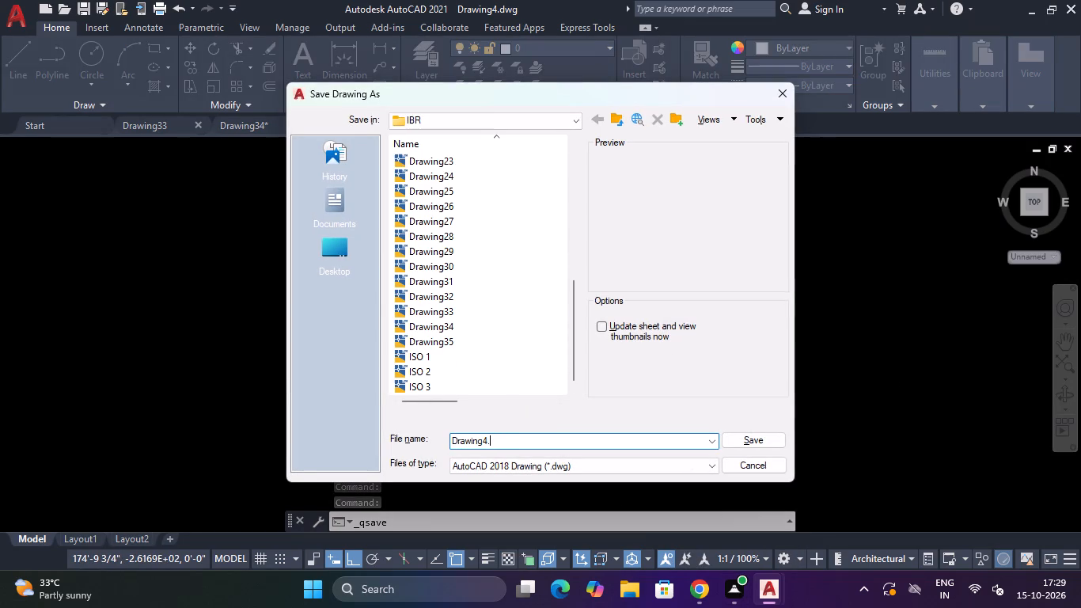
key("BackSpace")
key("3")
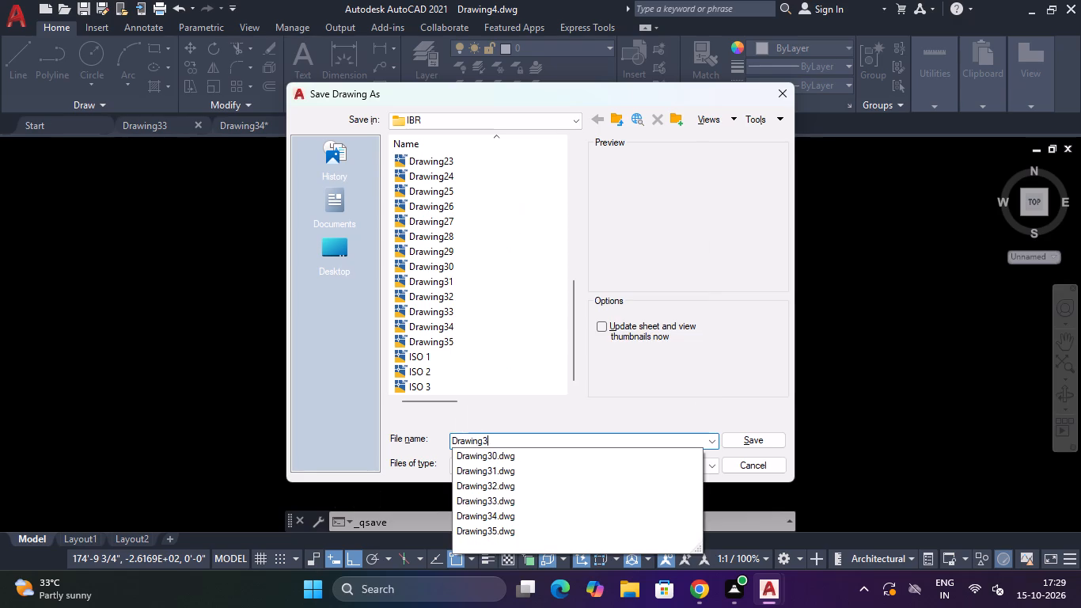
key("6")
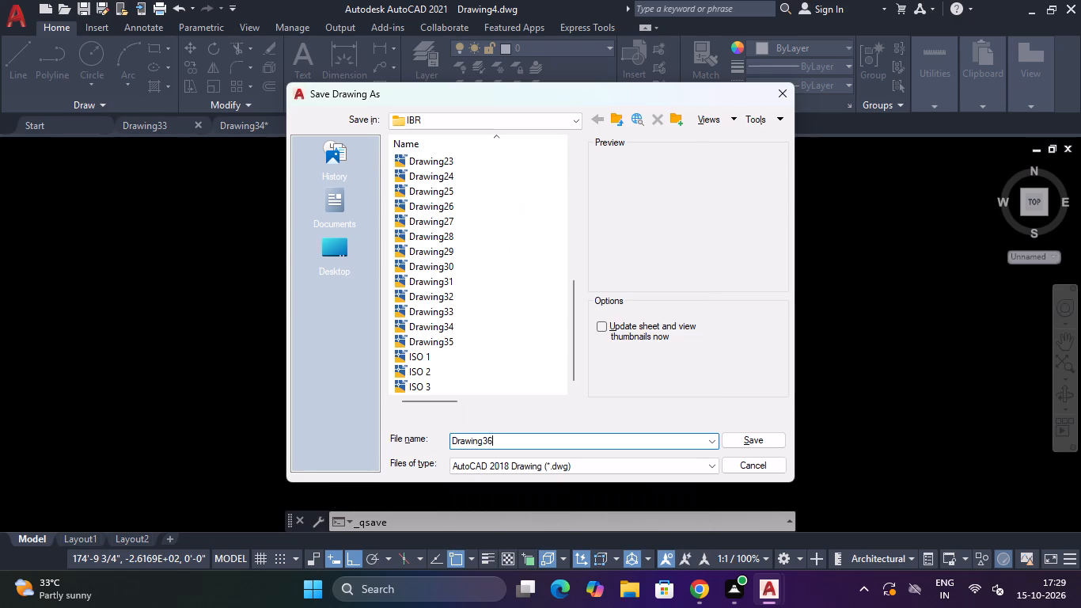
key("Return")
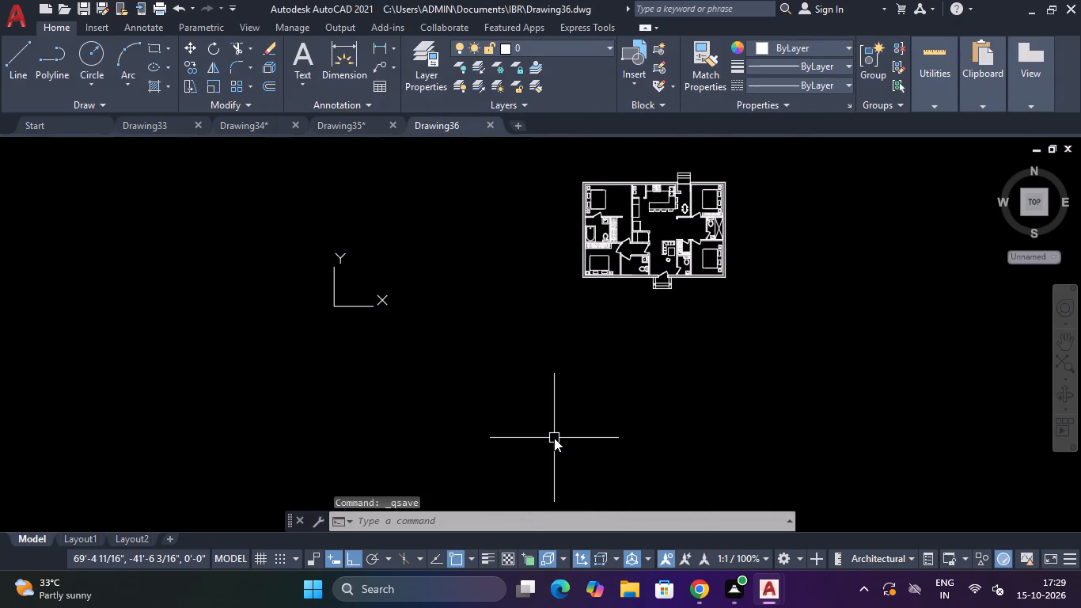
key("ctrl+s")
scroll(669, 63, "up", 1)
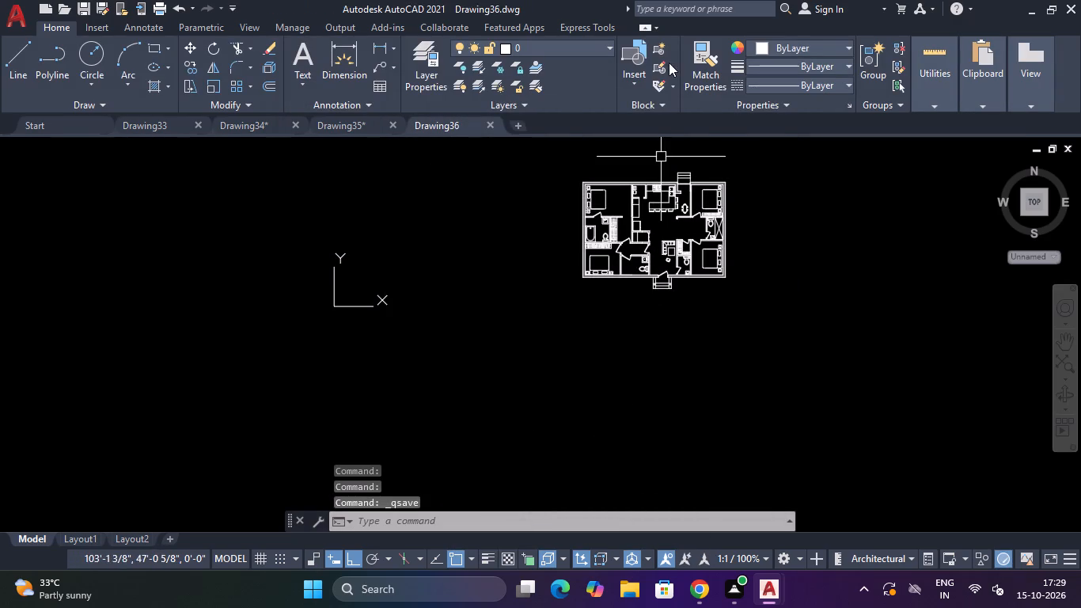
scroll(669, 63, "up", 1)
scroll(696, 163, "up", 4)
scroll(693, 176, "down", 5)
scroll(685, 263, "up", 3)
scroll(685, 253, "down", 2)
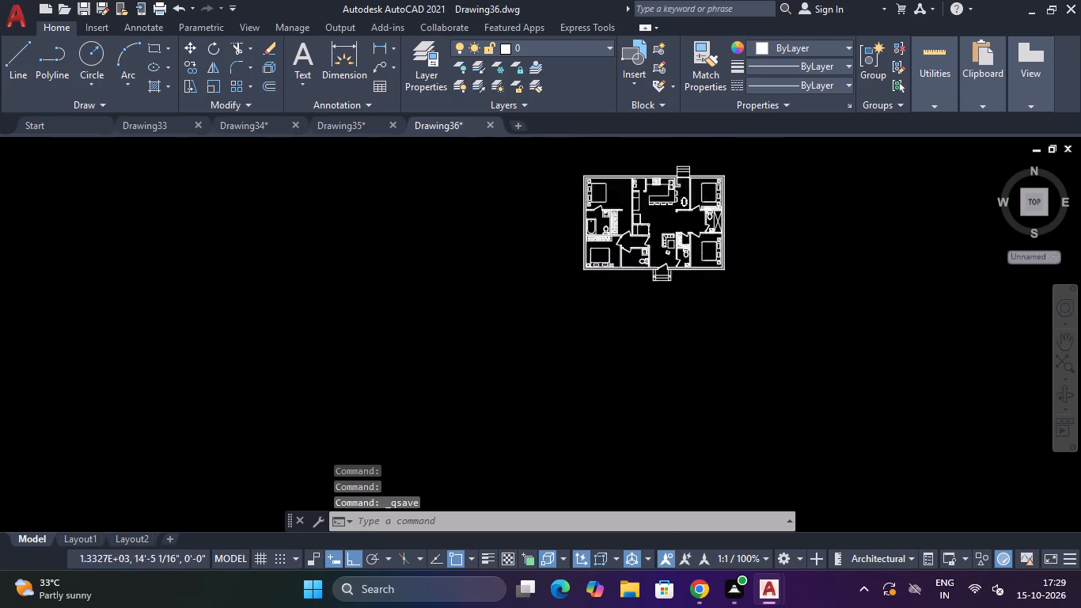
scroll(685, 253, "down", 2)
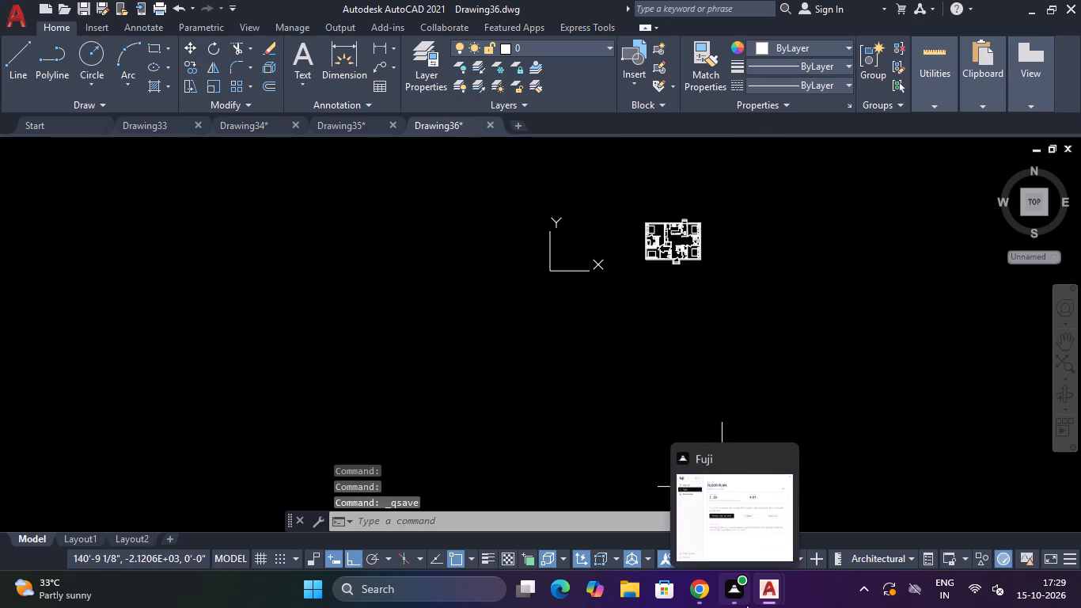